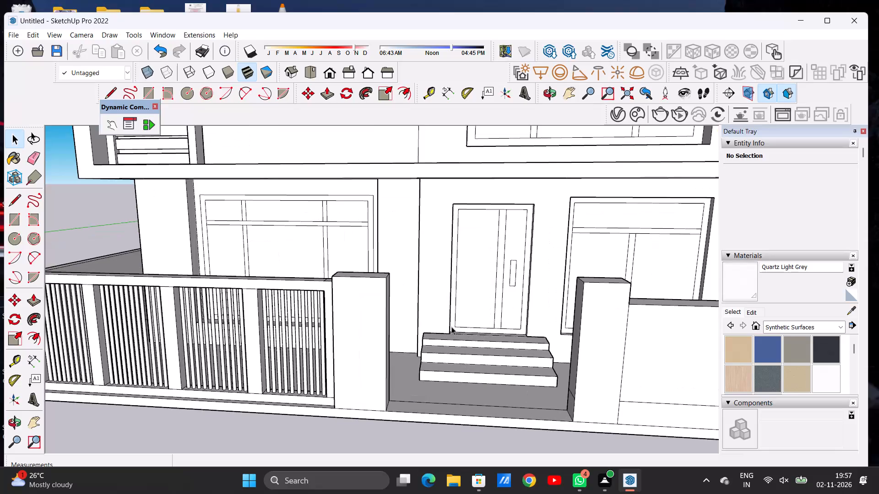
Examine the house's front facade, side wall and boundary walls from several angles.
{"action": "scroll", "coordinate": [451, 327], "scroll_direction": "down", "scroll_amount": 7}
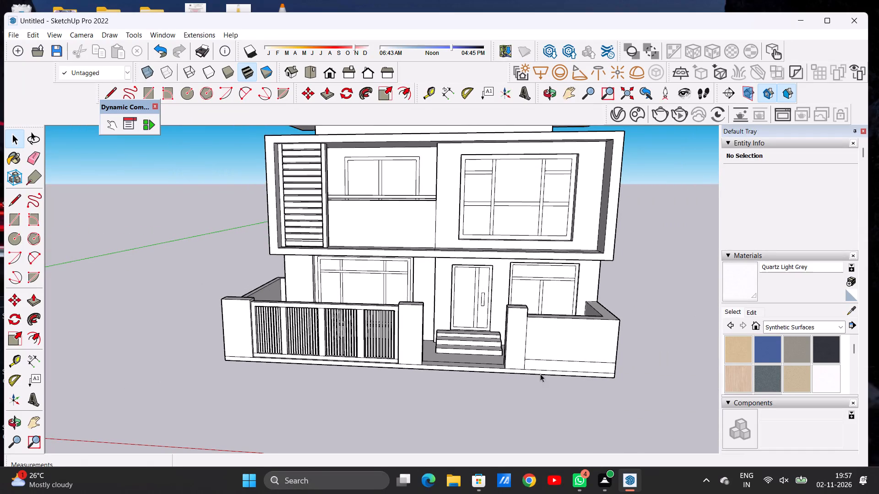
{"action": "key", "text": "o"}
{"action": "left_click_drag", "start_coordinate": [510, 358], "coordinate": [480, 407]}
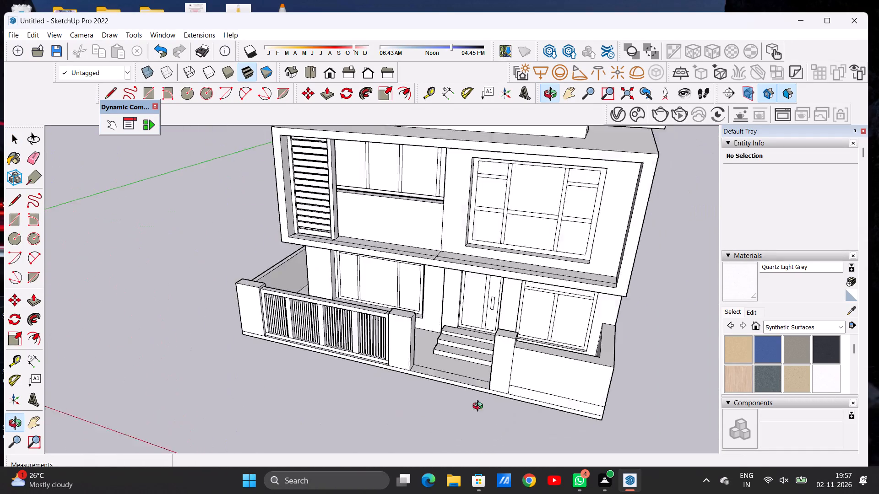
{"action": "left_click_drag", "start_coordinate": [480, 407], "coordinate": [549, 374]}
{"action": "left_click_drag", "start_coordinate": [226, 298], "coordinate": [558, 339]}
{"action": "scroll", "coordinate": [325, 390], "scroll_direction": "up", "scroll_amount": 1}
{"action": "scroll", "coordinate": [324, 390], "scroll_direction": "down", "scroll_amount": 1}
{"action": "scroll", "coordinate": [324, 390], "scroll_direction": "up", "scroll_amount": 3}
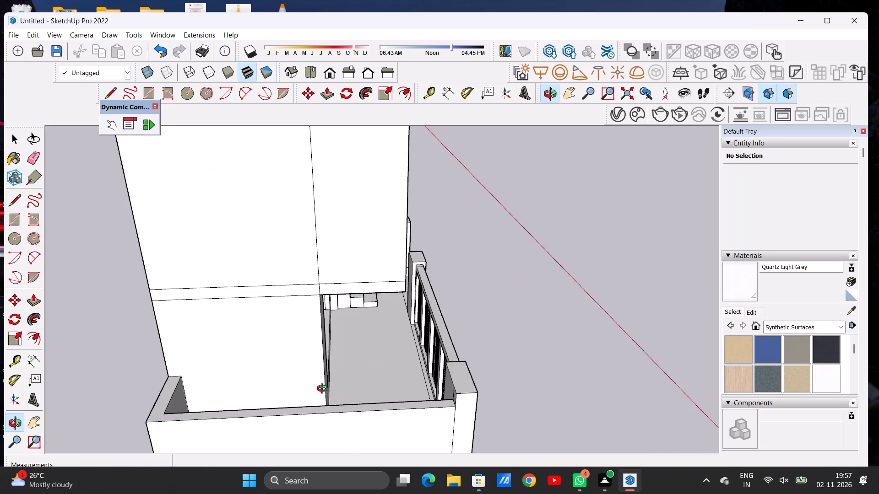
{"action": "scroll", "coordinate": [324, 390], "scroll_direction": "up", "scroll_amount": 3}
{"action": "left_click_drag", "start_coordinate": [385, 376], "coordinate": [158, 340]}
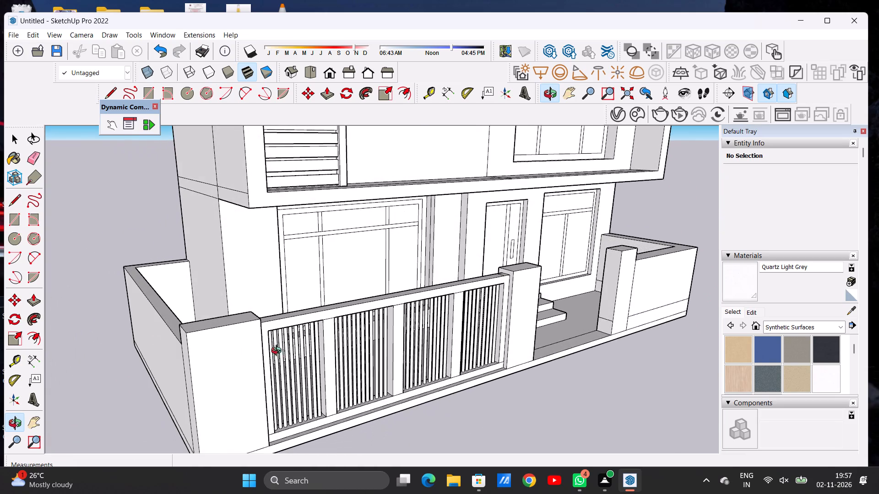
{"action": "scroll", "coordinate": [301, 350], "scroll_direction": "down", "scroll_amount": 7}
{"action": "left_click_drag", "start_coordinate": [467, 353], "coordinate": [363, 319]}
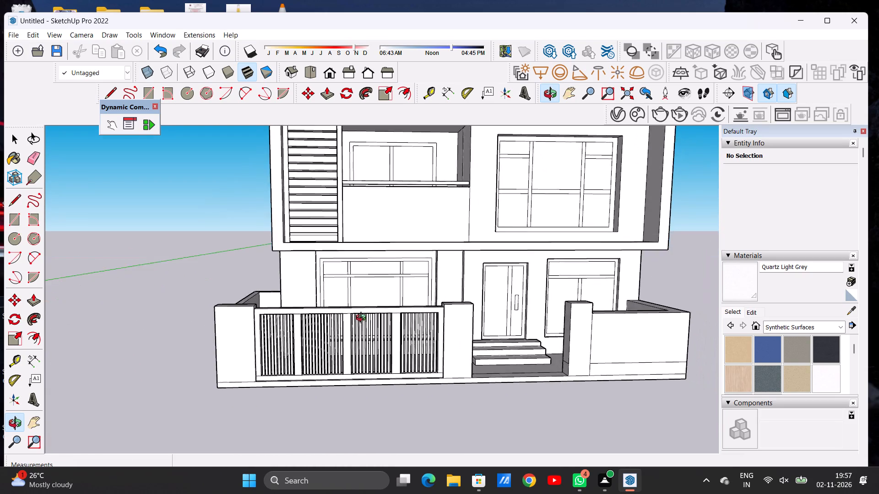
{"action": "left_click_drag", "start_coordinate": [363, 319], "coordinate": [352, 314]}
Inspect the front gate closely, including its vertical bars, frame and bottom rail.
{"action": "scroll", "coordinate": [327, 332], "scroll_direction": "up", "scroll_amount": 14}
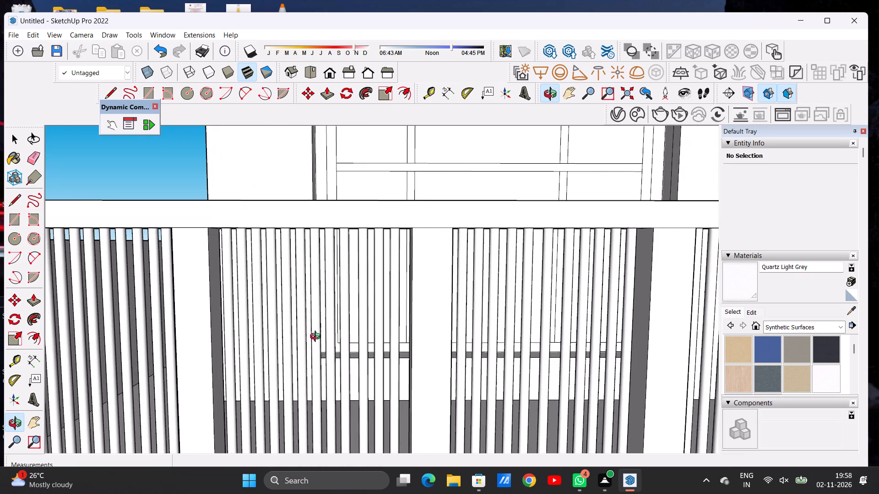
{"action": "scroll", "coordinate": [317, 338], "scroll_direction": "up", "scroll_amount": 1}
{"action": "left_click_drag", "start_coordinate": [289, 340], "coordinate": [309, 345]}
{"action": "scroll", "coordinate": [309, 345], "scroll_direction": "down", "scroll_amount": 3}
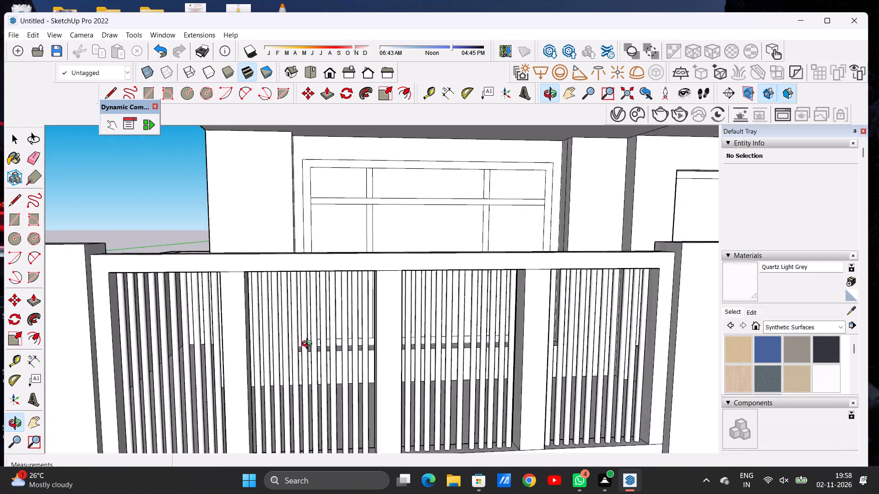
{"action": "scroll", "coordinate": [309, 345], "scroll_direction": "down", "scroll_amount": 4}
{"action": "left_click_drag", "start_coordinate": [440, 347], "coordinate": [448, 339]}
{"action": "left_click_drag", "start_coordinate": [413, 330], "coordinate": [397, 342]}
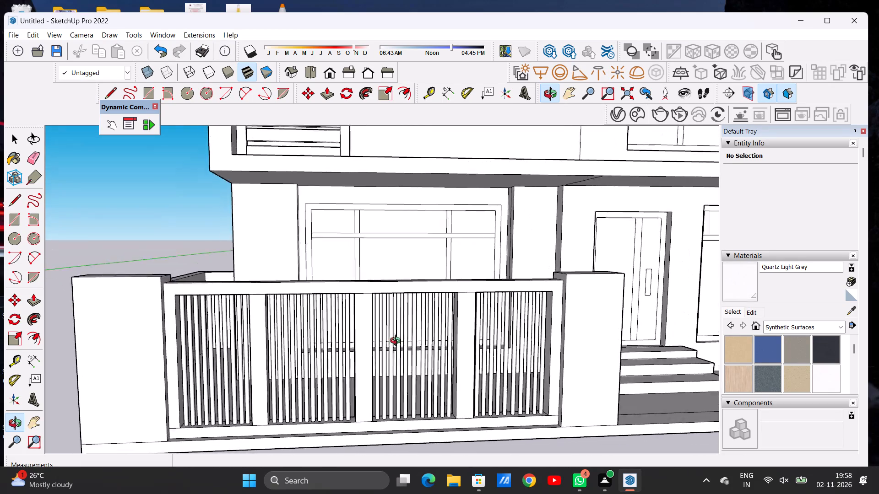
{"action": "left_click_drag", "start_coordinate": [397, 342], "coordinate": [384, 365]}
{"action": "scroll", "coordinate": [300, 355], "scroll_direction": "down", "scroll_amount": 6}
{"action": "scroll", "coordinate": [289, 378], "scroll_direction": "up", "scroll_amount": 1}
{"action": "scroll", "coordinate": [288, 381], "scroll_direction": "down", "scroll_amount": 1}
{"action": "scroll", "coordinate": [284, 382], "scroll_direction": "up", "scroll_amount": 2}
{"action": "scroll", "coordinate": [240, 391], "scroll_direction": "up", "scroll_amount": 1}
{"action": "scroll", "coordinate": [240, 391], "scroll_direction": "down", "scroll_amount": 1}
{"action": "scroll", "coordinate": [240, 391], "scroll_direction": "up", "scroll_amount": 11}
{"action": "scroll", "coordinate": [202, 398], "scroll_direction": "up", "scroll_amount": 5}
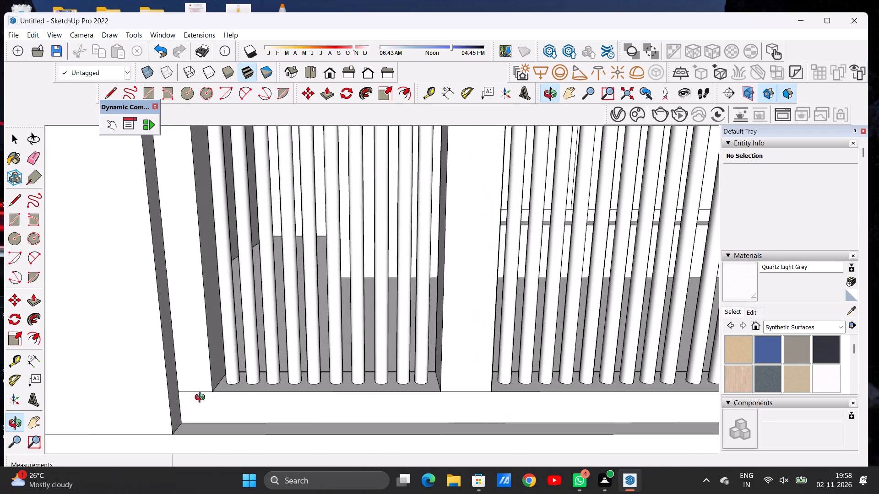
{"action": "scroll", "coordinate": [201, 397], "scroll_direction": "down", "scroll_amount": 16}
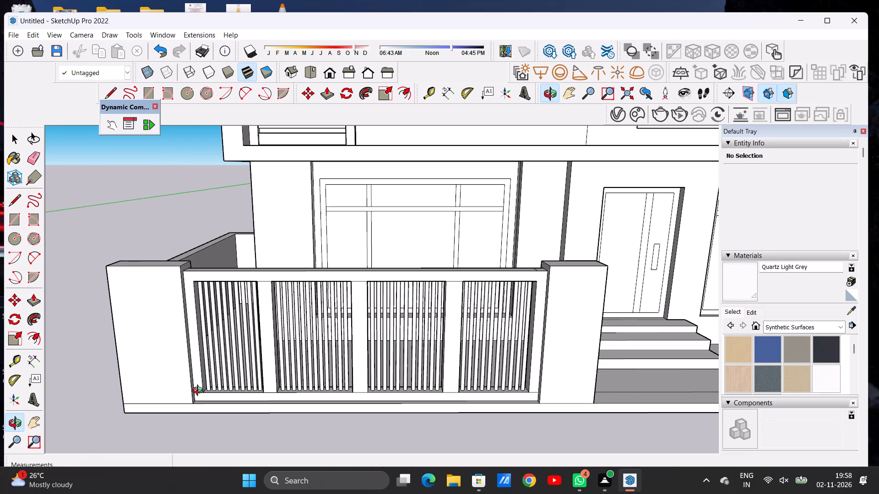
{"action": "scroll", "coordinate": [200, 392], "scroll_direction": "down", "scroll_amount": 6}
Examine the whole front elevation and the roof overhang from the front and the side.
{"action": "left_click_drag", "start_coordinate": [314, 395], "coordinate": [313, 382]}
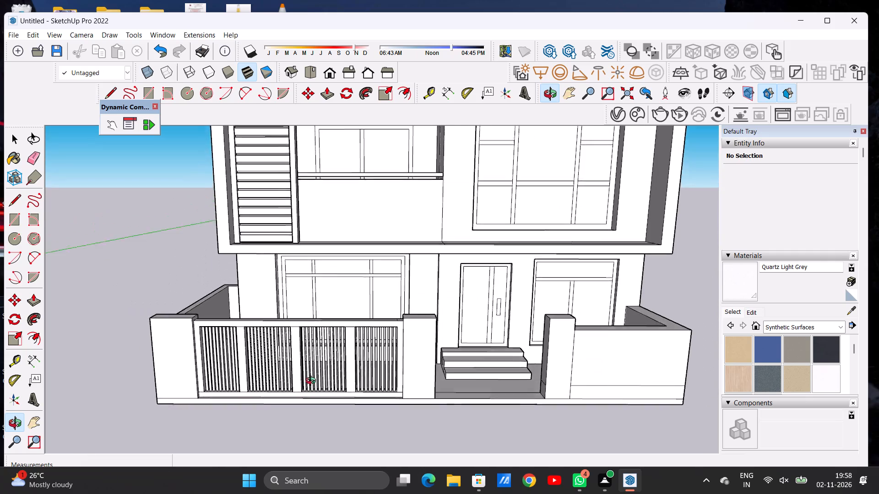
{"action": "left_click_drag", "start_coordinate": [313, 382], "coordinate": [319, 367]}
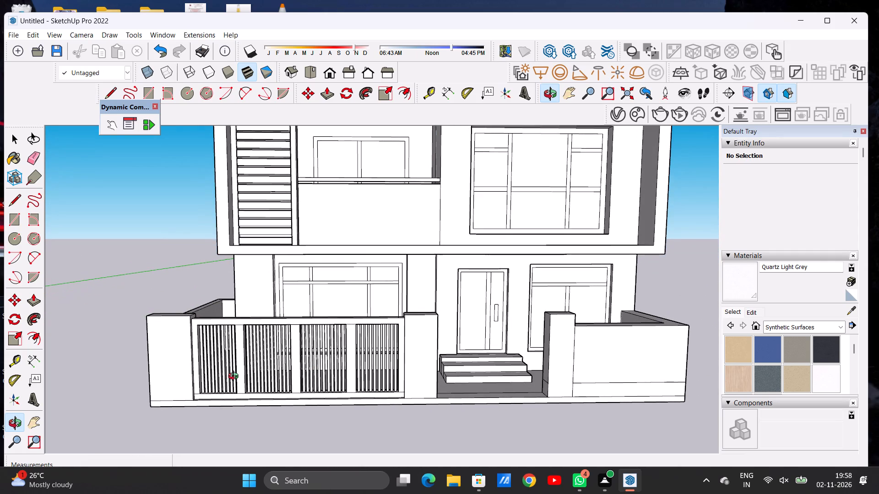
{"action": "scroll", "coordinate": [235, 377], "scroll_direction": "down", "scroll_amount": 8}
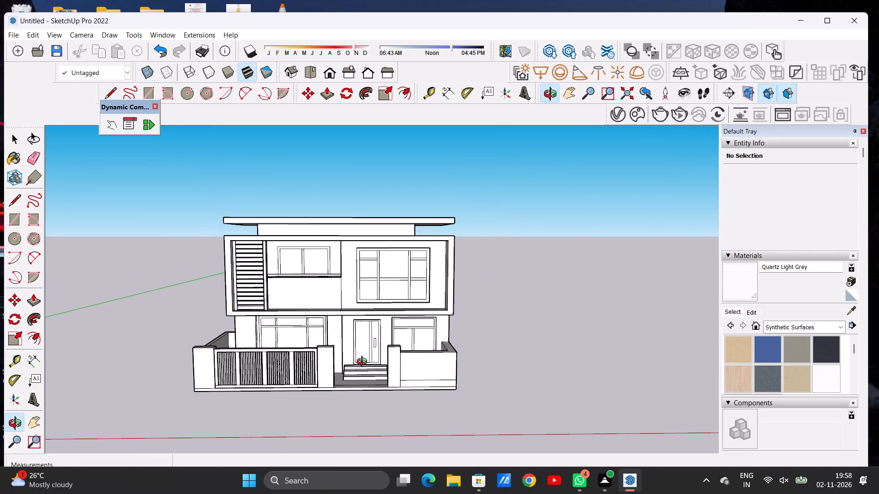
{"action": "scroll", "coordinate": [344, 357], "scroll_direction": "up", "scroll_amount": 1}
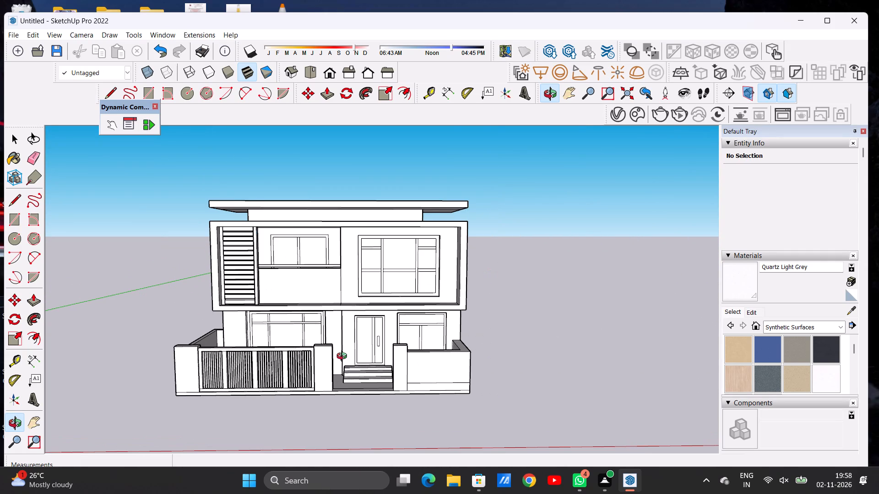
{"action": "scroll", "coordinate": [344, 357], "scroll_direction": "up", "scroll_amount": 5}
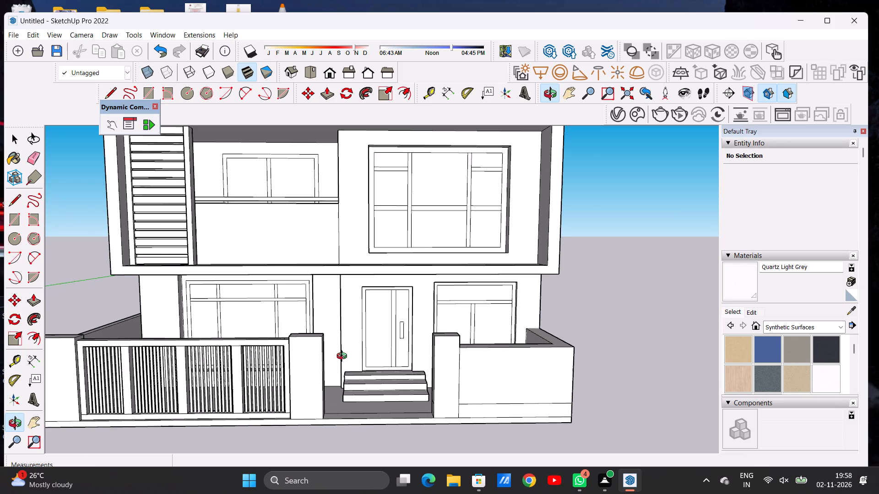
{"action": "scroll", "coordinate": [344, 357], "scroll_direction": "up", "scroll_amount": 1}
{"action": "scroll", "coordinate": [346, 360], "scroll_direction": "down", "scroll_amount": 5}
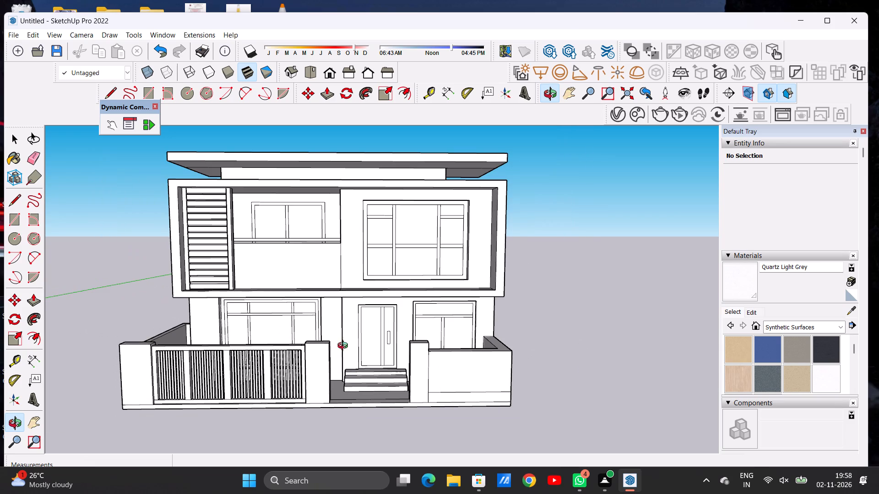
{"action": "left_click_drag", "start_coordinate": [398, 309], "coordinate": [199, 268]}
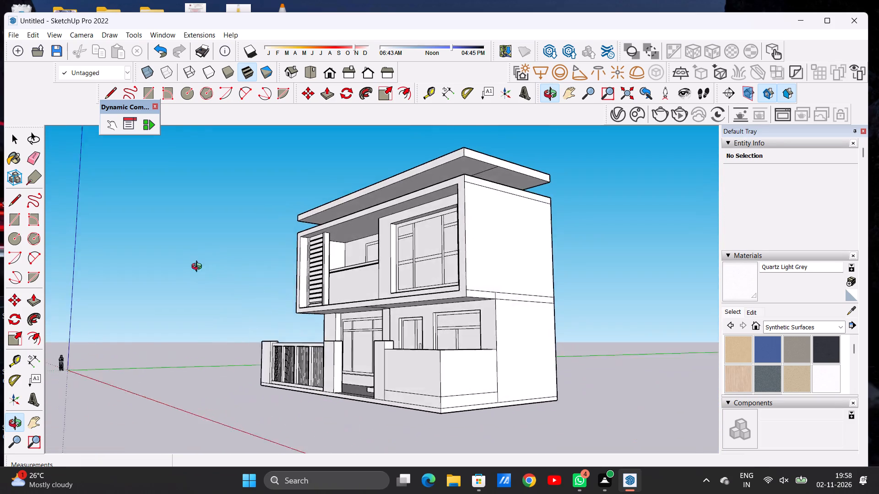
{"action": "left_click_drag", "start_coordinate": [199, 268], "coordinate": [474, 306]}
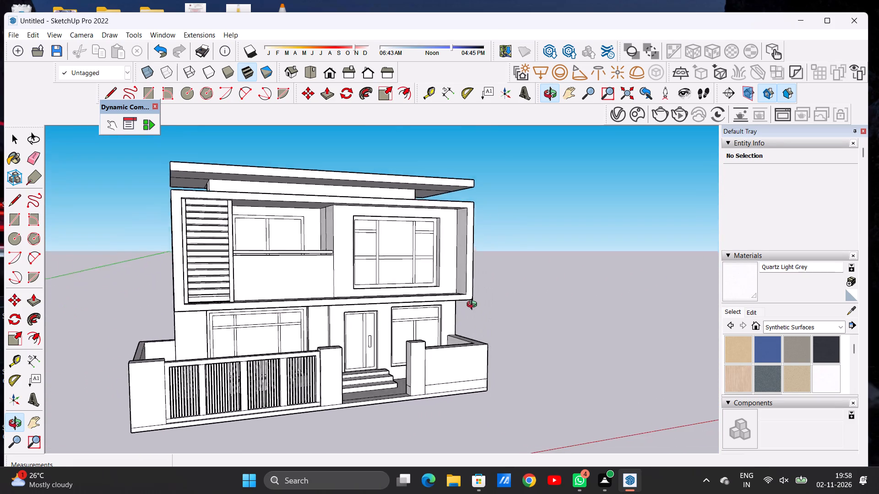
{"action": "left_click_drag", "start_coordinate": [474, 306], "coordinate": [409, 304]}
Erase the stray edge on the underside of the roof slab overhang on the louvre side.
{"action": "scroll", "coordinate": [237, 181], "scroll_direction": "up", "scroll_amount": 5}
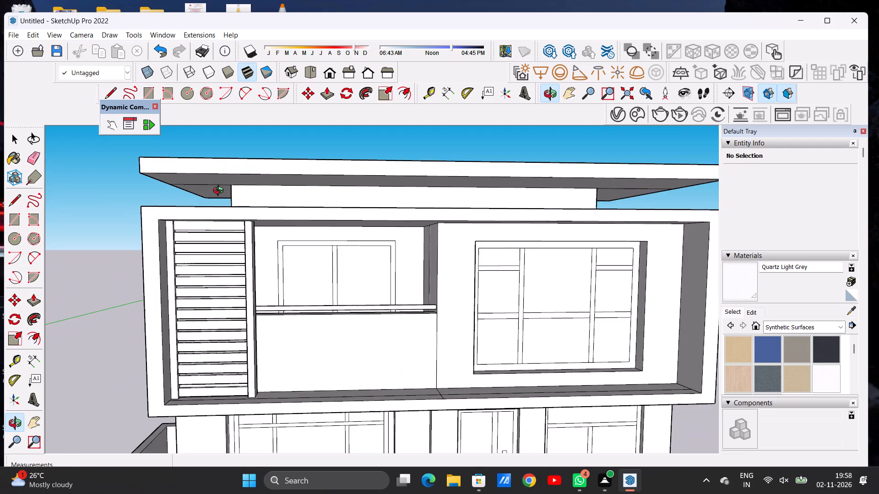
{"action": "scroll", "coordinate": [220, 192], "scroll_direction": "up", "scroll_amount": 7}
{"action": "left_click_drag", "start_coordinate": [219, 193], "coordinate": [216, 176]}
{"action": "scroll", "coordinate": [214, 179], "scroll_direction": "up", "scroll_amount": 6}
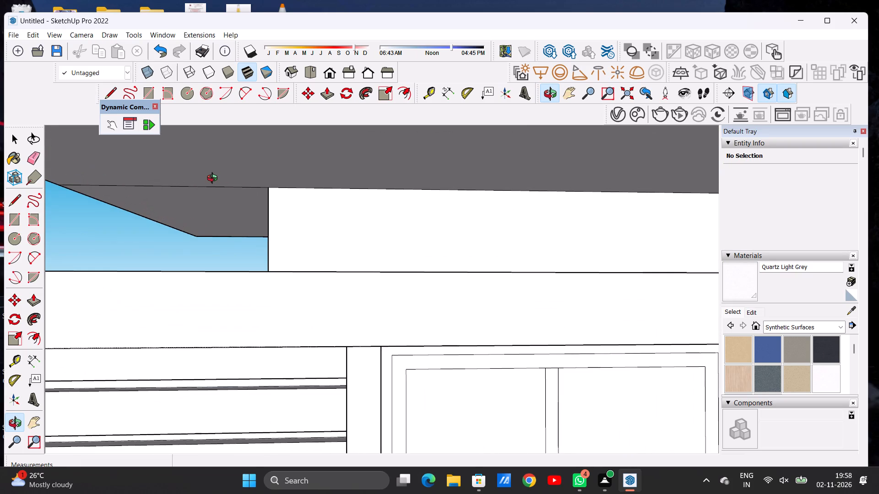
{"action": "key", "text": "space"}
{"action": "type", "text": "E"}
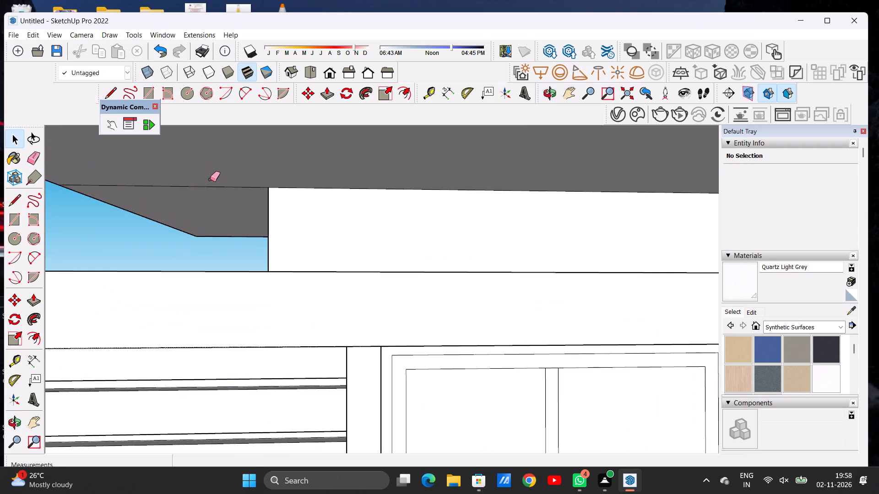
{"action": "left_click_drag", "start_coordinate": [210, 179], "coordinate": [211, 184]}
{"action": "left_click_drag", "start_coordinate": [212, 179], "coordinate": [211, 189]}
Erase the matching stray edge under the roof slab overhang on the large upper window's side.
{"action": "scroll", "coordinate": [169, 199], "scroll_direction": "down", "scroll_amount": 12}
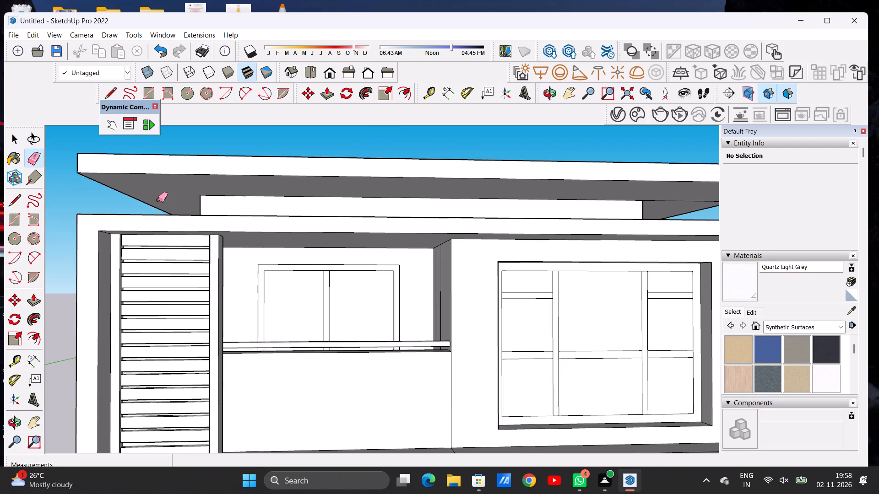
{"action": "scroll", "coordinate": [165, 199], "scroll_direction": "down", "scroll_amount": 1}
{"action": "scroll", "coordinate": [163, 199], "scroll_direction": "up", "scroll_amount": 1}
{"action": "scroll", "coordinate": [160, 199], "scroll_direction": "down", "scroll_amount": 3}
{"action": "scroll", "coordinate": [569, 197], "scroll_direction": "up", "scroll_amount": 11}
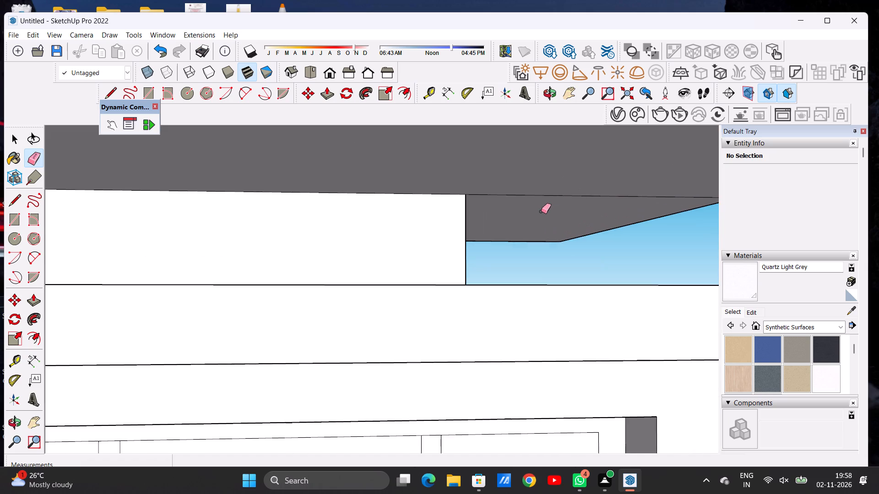
{"action": "scroll", "coordinate": [541, 211], "scroll_direction": "up", "scroll_amount": 10}
{"action": "left_click_drag", "start_coordinate": [516, 174], "coordinate": [515, 179]}
{"action": "scroll", "coordinate": [494, 220], "scroll_direction": "up", "scroll_amount": 1}
{"action": "scroll", "coordinate": [494, 220], "scroll_direction": "down", "scroll_amount": 4}
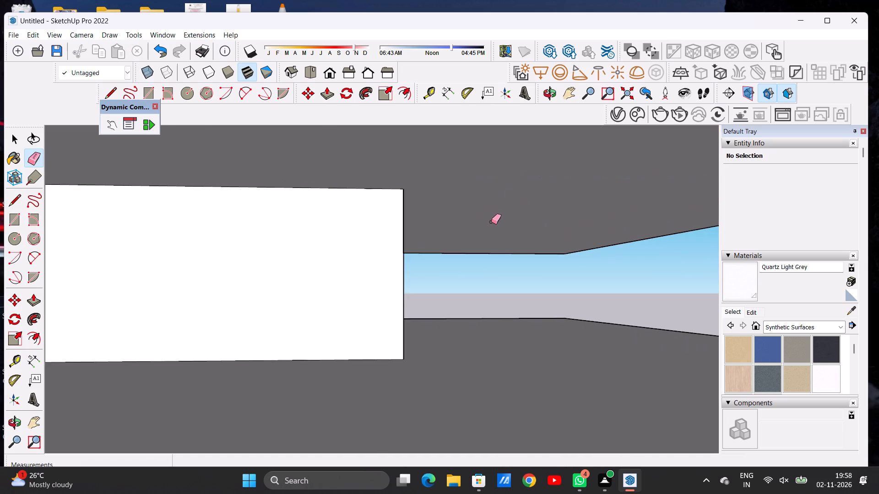
Erase the seam line crossing the underside of the upper floor projection near the entrance door.
{"action": "scroll", "coordinate": [475, 227], "scroll_direction": "down", "scroll_amount": 15}
{"action": "scroll", "coordinate": [463, 232], "scroll_direction": "down", "scroll_amount": 8}
{"action": "scroll", "coordinate": [385, 229], "scroll_direction": "down", "scroll_amount": 3}
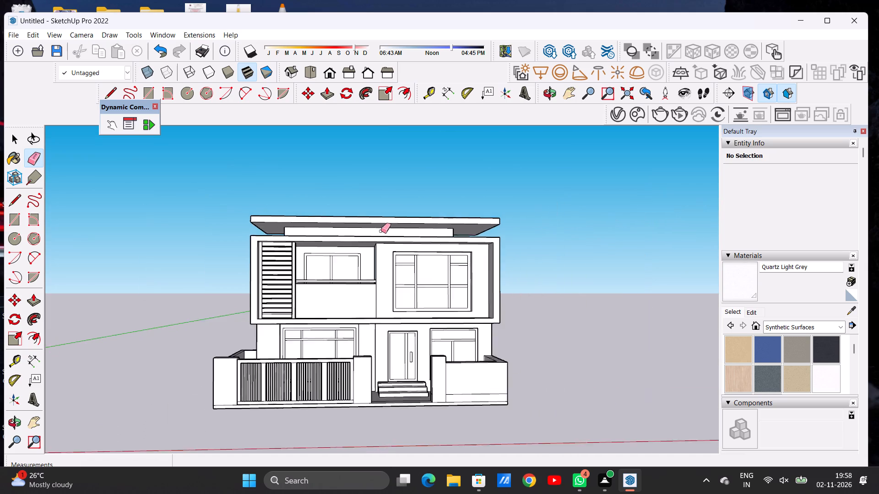
{"action": "scroll", "coordinate": [381, 231], "scroll_direction": "down", "scroll_amount": 2}
{"action": "scroll", "coordinate": [469, 320], "scroll_direction": "up", "scroll_amount": 11}
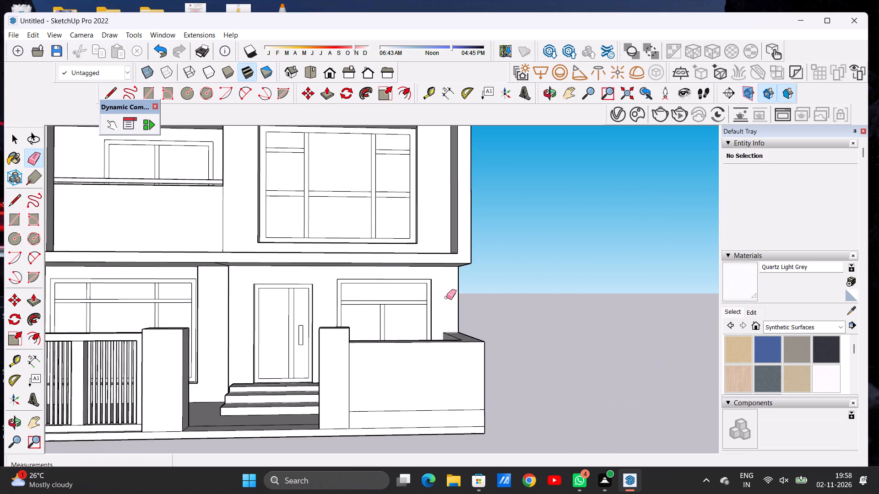
{"action": "key", "text": "space"}
{"action": "type", "text": "O"}
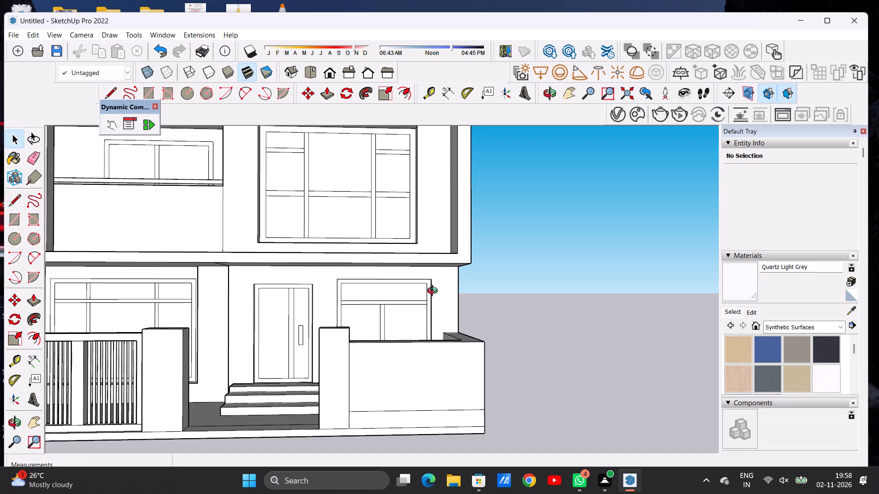
{"action": "left_click_drag", "start_coordinate": [396, 313], "coordinate": [404, 231]}
{"action": "scroll", "coordinate": [435, 251], "scroll_direction": "down", "scroll_amount": 9}
{"action": "scroll", "coordinate": [448, 252], "scroll_direction": "up", "scroll_amount": 1}
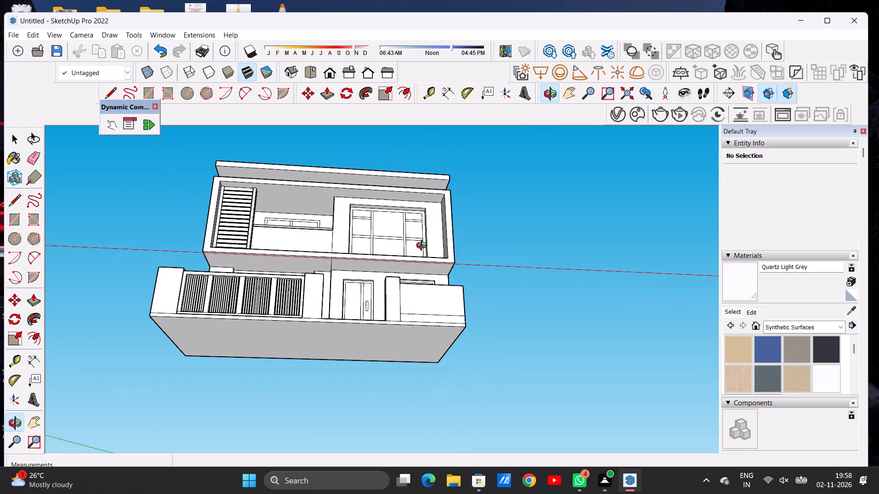
{"action": "scroll", "coordinate": [323, 247], "scroll_direction": "up", "scroll_amount": 6}
{"action": "left_click_drag", "start_coordinate": [322, 255], "coordinate": [298, 307]}
{"action": "scroll", "coordinate": [333, 283], "scroll_direction": "up", "scroll_amount": 3}
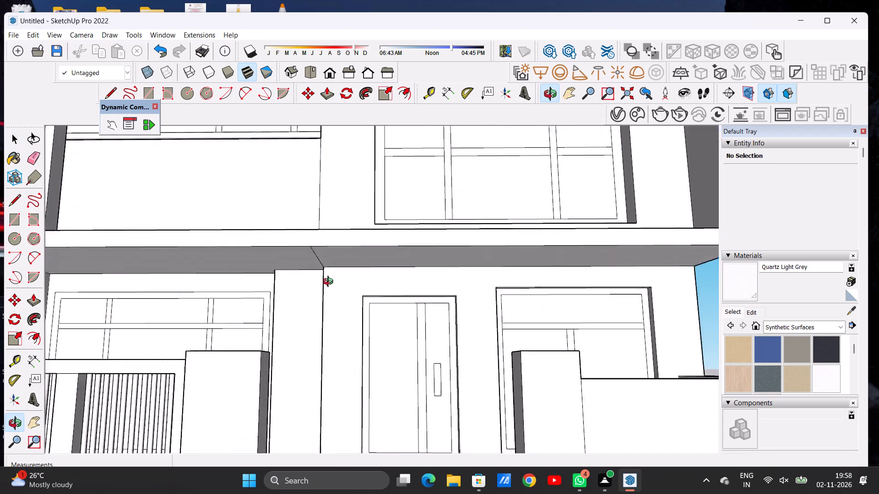
{"action": "scroll", "coordinate": [330, 283], "scroll_direction": "up", "scroll_amount": 10}
{"action": "left_click_drag", "start_coordinate": [324, 270], "coordinate": [399, 265]}
{"action": "key", "text": "e"}
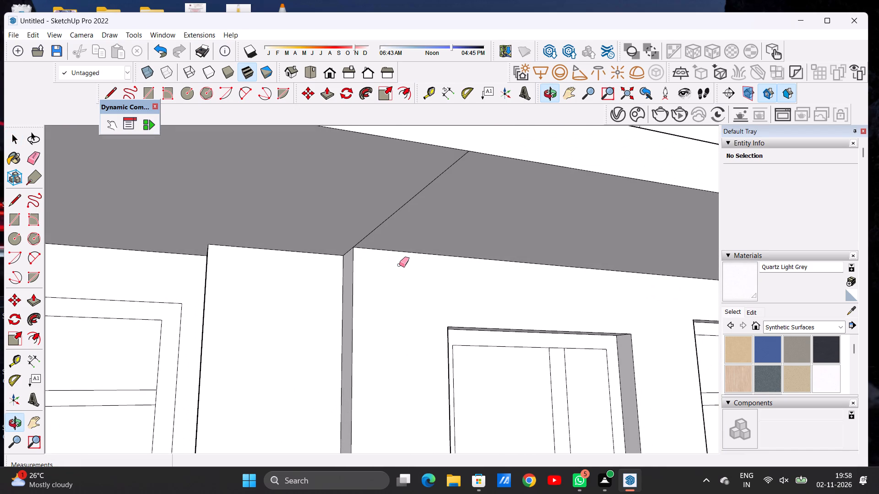
{"action": "left_click_drag", "start_coordinate": [396, 202], "coordinate": [410, 209]}
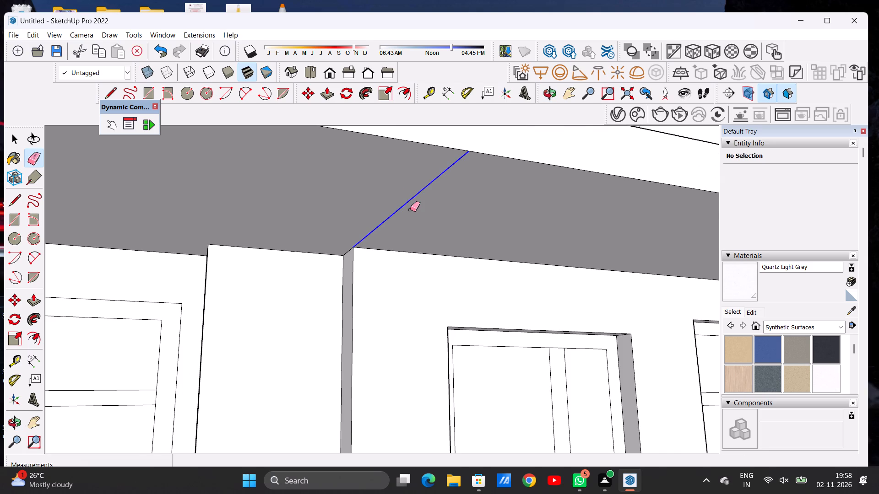
Review the front facade and entrance area from low and raised viewpoints for remaining stray lines.
{"action": "scroll", "coordinate": [403, 219], "scroll_direction": "down", "scroll_amount": 11}
{"action": "scroll", "coordinate": [390, 257], "scroll_direction": "down", "scroll_amount": 7}
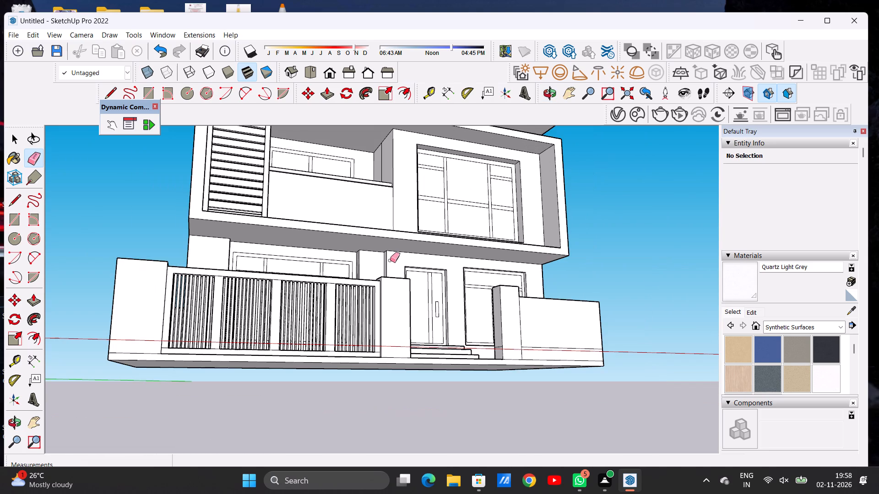
{"action": "key", "text": "o"}
{"action": "left_click_drag", "start_coordinate": [341, 237], "coordinate": [313, 284]}
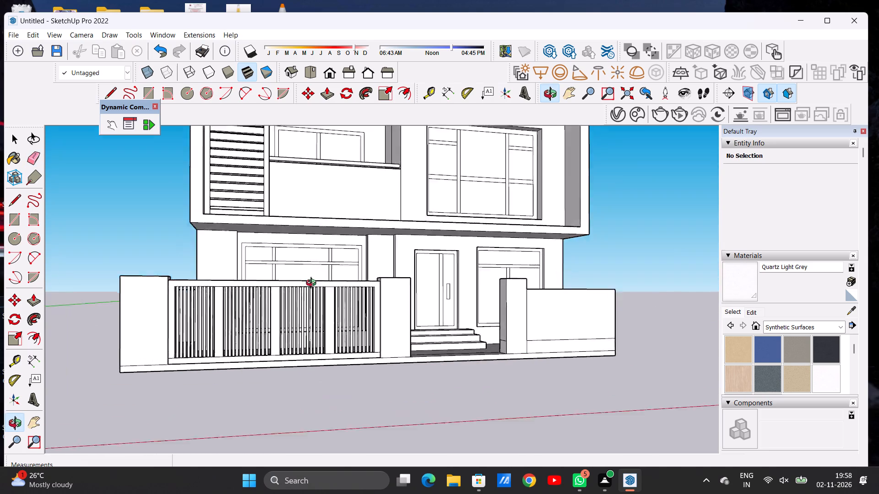
{"action": "left_click_drag", "start_coordinate": [313, 284], "coordinate": [277, 394]}
{"action": "scroll", "coordinate": [353, 336], "scroll_direction": "down", "scroll_amount": 4}
{"action": "scroll", "coordinate": [353, 338], "scroll_direction": "up", "scroll_amount": 1}
{"action": "scroll", "coordinate": [353, 338], "scroll_direction": "down", "scroll_amount": 2}
{"action": "left_click_drag", "start_coordinate": [413, 269], "coordinate": [366, 271]}
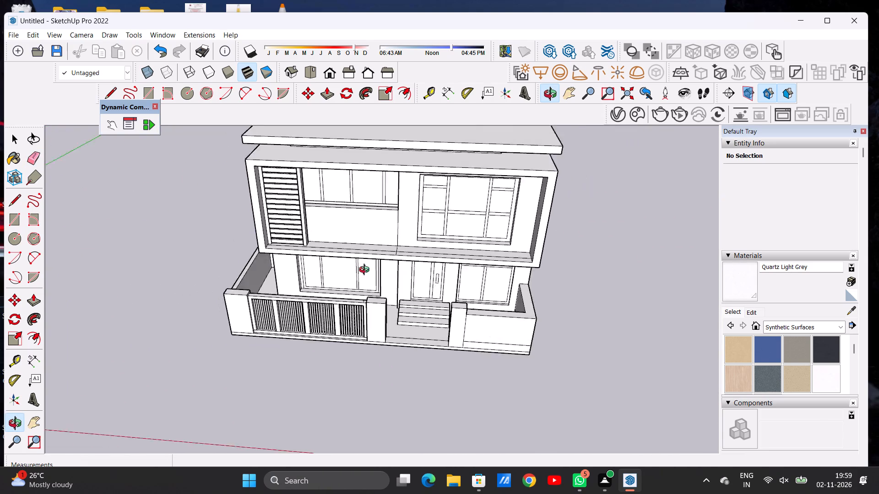
Examine the front facade and the upper floor projection from raised and low viewpoints for remaining stray lines.
{"action": "left_click_drag", "start_coordinate": [366, 271], "coordinate": [400, 349]}
{"action": "scroll", "coordinate": [396, 260], "scroll_direction": "up", "scroll_amount": 6}
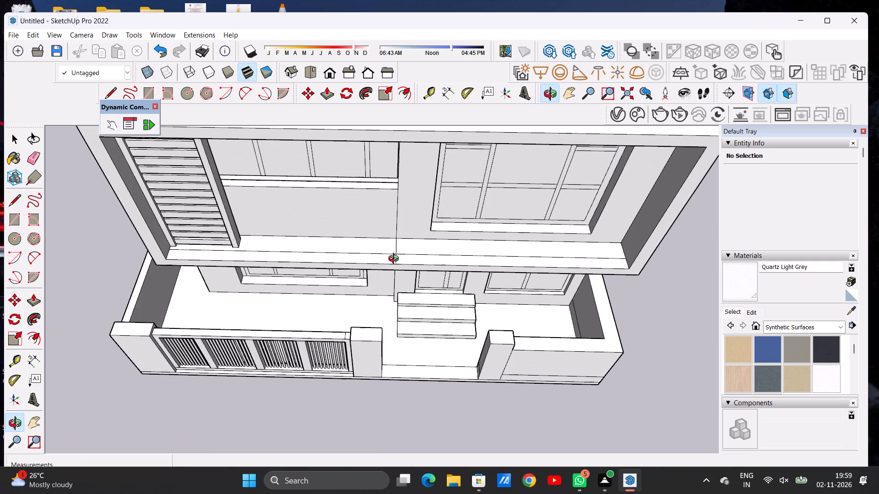
{"action": "scroll", "coordinate": [396, 260], "scroll_direction": "up", "scroll_amount": 1}
{"action": "scroll", "coordinate": [396, 260], "scroll_direction": "down", "scroll_amount": 8}
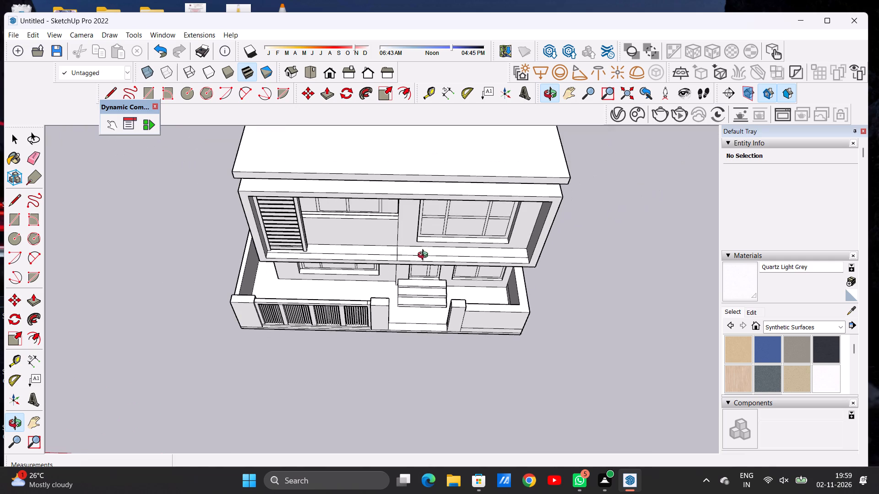
{"action": "left_click_drag", "start_coordinate": [434, 320], "coordinate": [446, 208]}
{"action": "left_click_drag", "start_coordinate": [430, 282], "coordinate": [423, 247]}
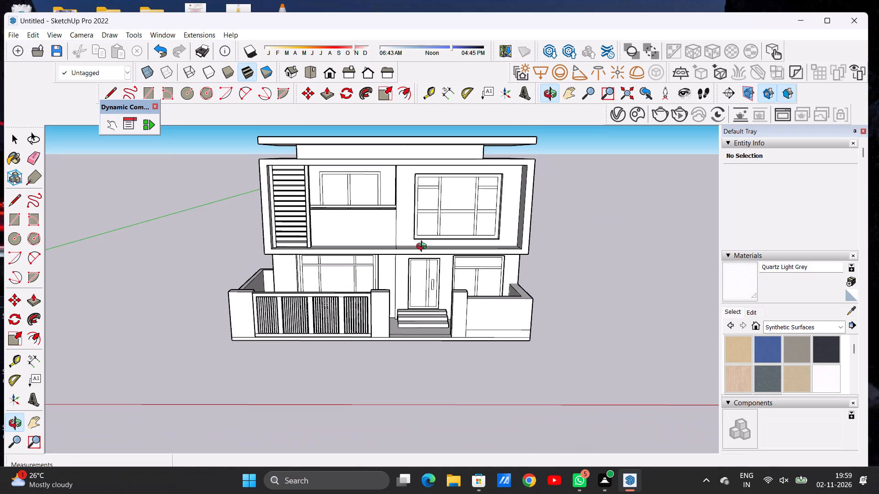
{"action": "scroll", "coordinate": [315, 249], "scroll_direction": "up", "scroll_amount": 8}
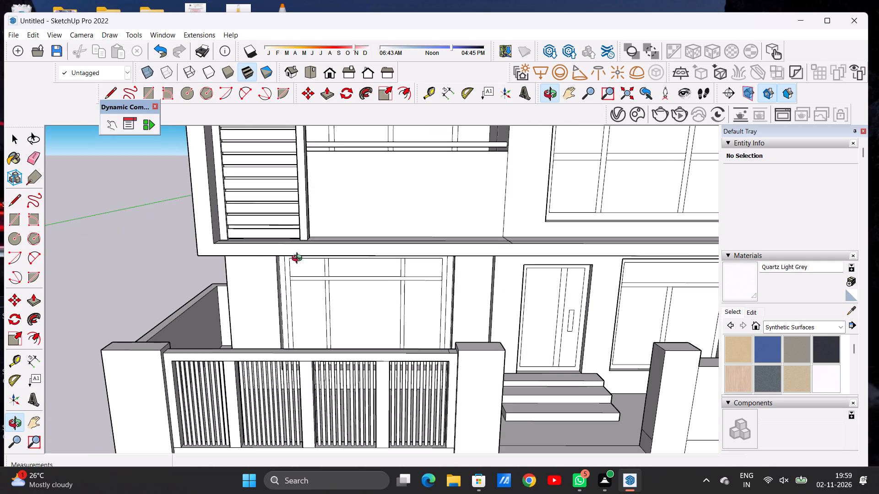
{"action": "scroll", "coordinate": [253, 268], "scroll_direction": "down", "scroll_amount": 6}
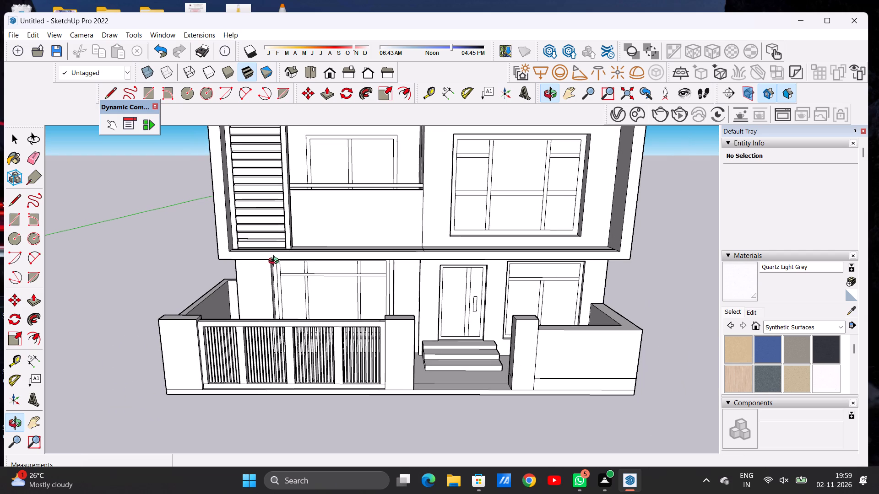
{"action": "left_click_drag", "start_coordinate": [351, 252], "coordinate": [344, 318]}
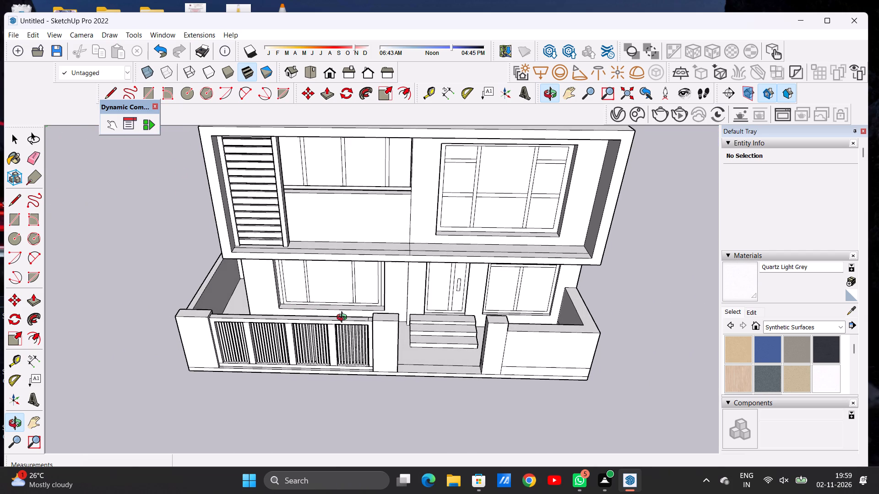
Erase both segments of the seam line crossing the ledge of the upper floor projection above the entrance steps.
{"action": "scroll", "coordinate": [301, 257], "scroll_direction": "up", "scroll_amount": 5}
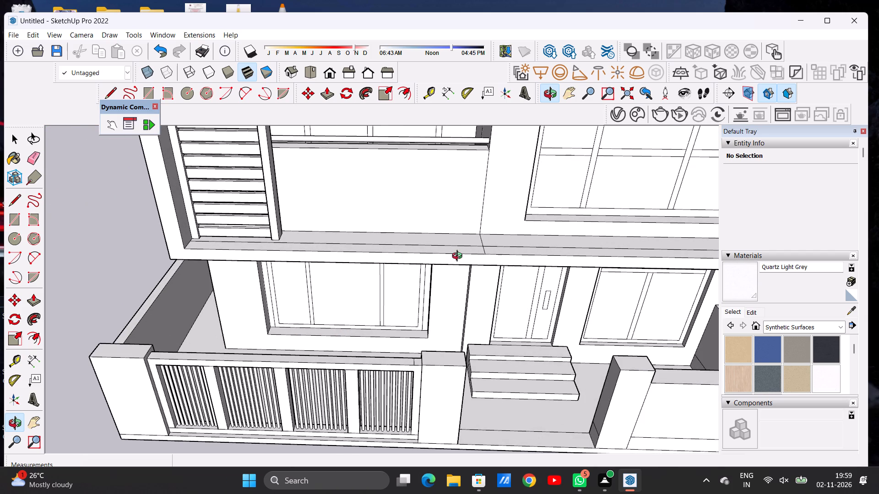
{"action": "left_click_drag", "start_coordinate": [402, 240], "coordinate": [405, 286]}
{"action": "scroll", "coordinate": [303, 280], "scroll_direction": "down", "scroll_amount": 5}
{"action": "scroll", "coordinate": [432, 268], "scroll_direction": "up", "scroll_amount": 1}
{"action": "scroll", "coordinate": [432, 268], "scroll_direction": "down", "scroll_amount": 1}
{"action": "scroll", "coordinate": [432, 268], "scroll_direction": "up", "scroll_amount": 4}
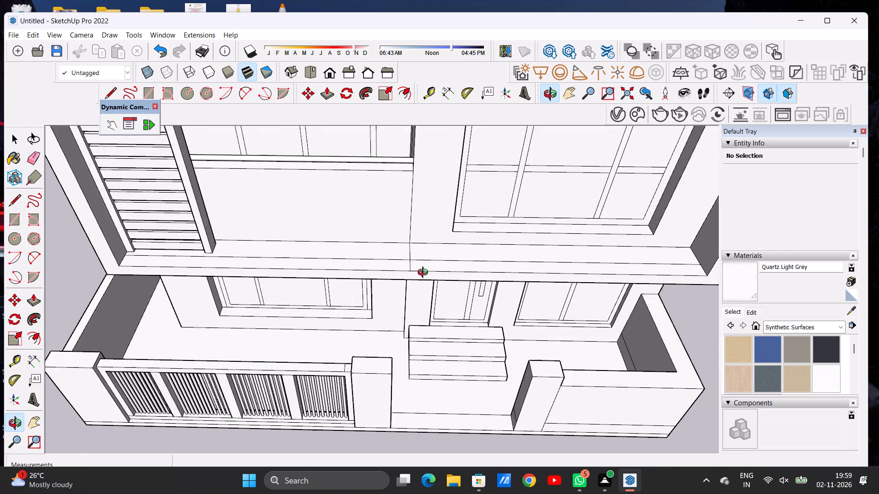
{"action": "scroll", "coordinate": [410, 278], "scroll_direction": "up", "scroll_amount": 7}
{"action": "left_click_drag", "start_coordinate": [410, 257], "coordinate": [416, 289]}
{"action": "scroll", "coordinate": [416, 289], "scroll_direction": "up", "scroll_amount": 2}
{"action": "scroll", "coordinate": [416, 289], "scroll_direction": "down", "scroll_amount": 1}
{"action": "scroll", "coordinate": [416, 289], "scroll_direction": "up", "scroll_amount": 1}
{"action": "key", "text": "e"}
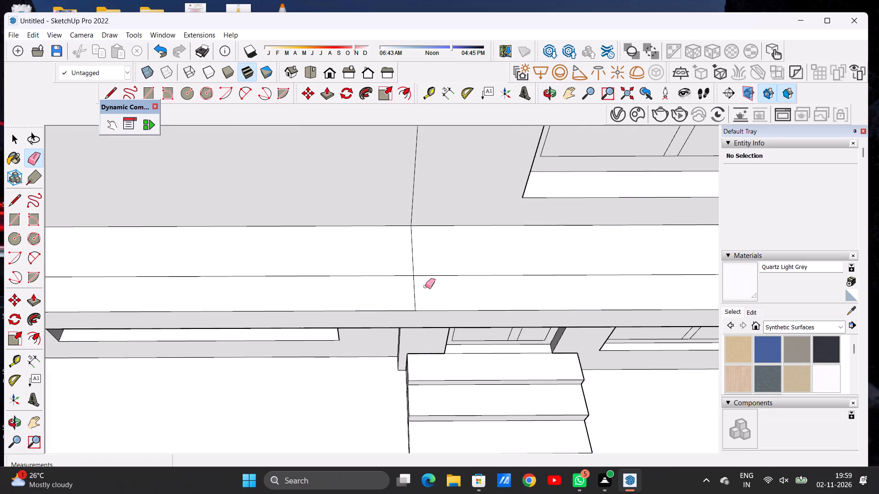
{"action": "left_click_drag", "start_coordinate": [408, 286], "coordinate": [415, 293]}
{"action": "left_click_drag", "start_coordinate": [413, 250], "coordinate": [412, 252]}
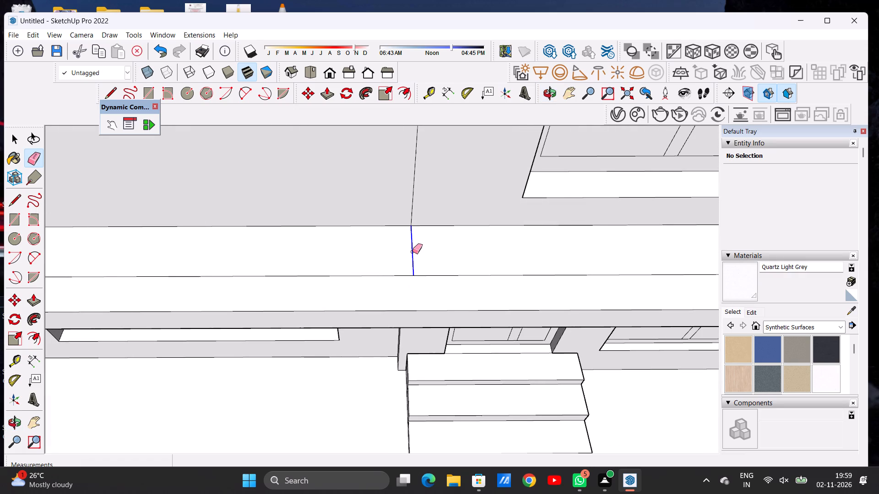
{"action": "left_click_drag", "start_coordinate": [412, 252], "coordinate": [410, 254]}
{"action": "key", "text": "space"}
Push/Pull the narrow top strip along the front edge of the upper floor ledge upward by about 7 inches.
{"action": "scroll", "coordinate": [412, 249], "scroll_direction": "down", "scroll_amount": 2}
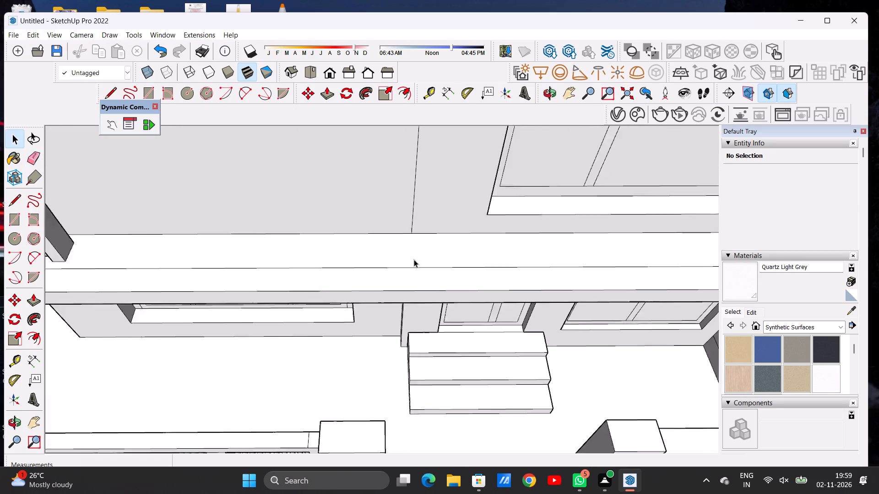
{"action": "scroll", "coordinate": [414, 259], "scroll_direction": "down", "scroll_amount": 15}
{"action": "scroll", "coordinate": [431, 259], "scroll_direction": "up", "scroll_amount": 2}
{"action": "scroll", "coordinate": [431, 259], "scroll_direction": "down", "scroll_amount": 1}
{"action": "scroll", "coordinate": [431, 259], "scroll_direction": "up", "scroll_amount": 8}
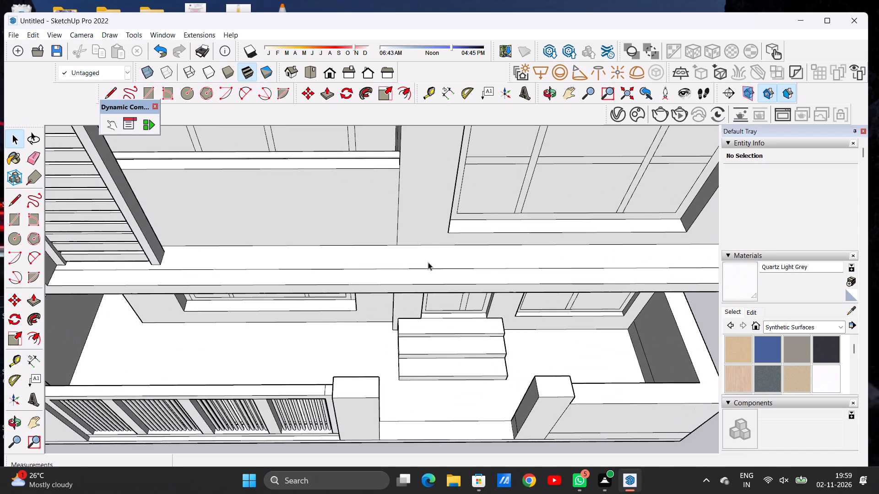
{"action": "scroll", "coordinate": [428, 262], "scroll_direction": "up", "scroll_amount": 1}
{"action": "scroll", "coordinate": [435, 263], "scroll_direction": "down", "scroll_amount": 4}
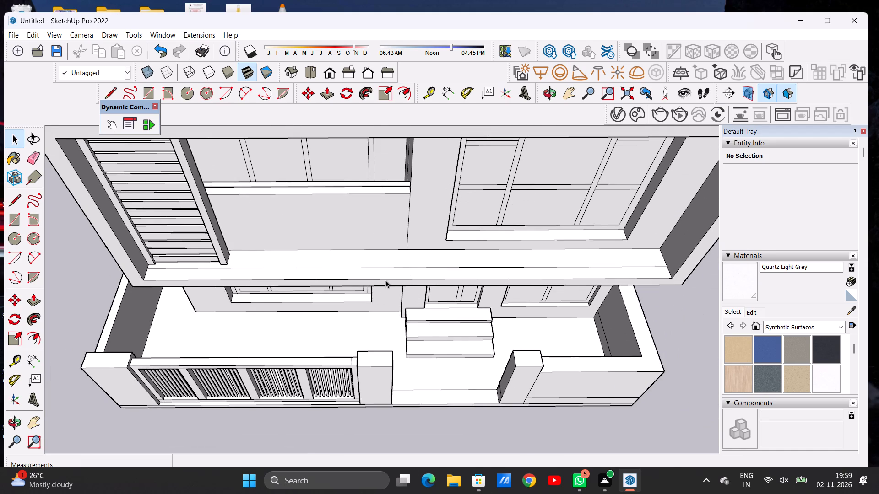
{"action": "scroll", "coordinate": [385, 281], "scroll_direction": "up", "scroll_amount": 3}
{"action": "key", "text": "p"}
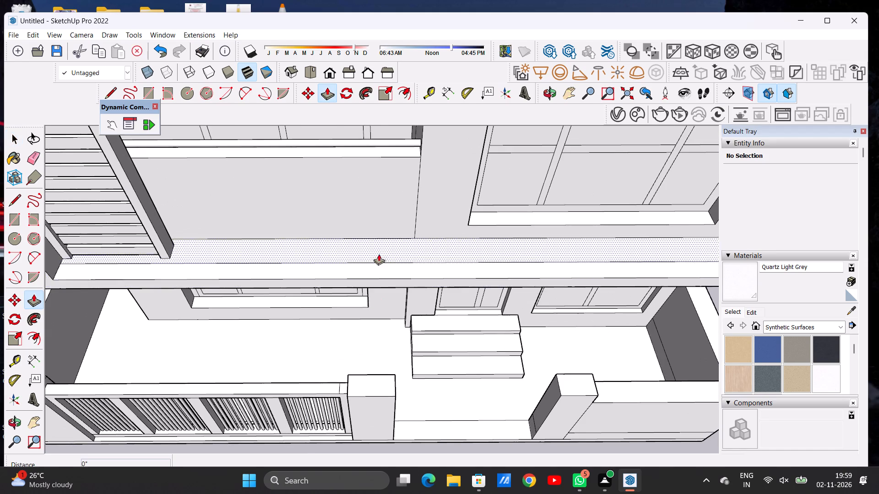
{"action": "scroll", "coordinate": [383, 270], "scroll_direction": "up", "scroll_amount": 7}
{"action": "left_click", "coordinate": [383, 276]}
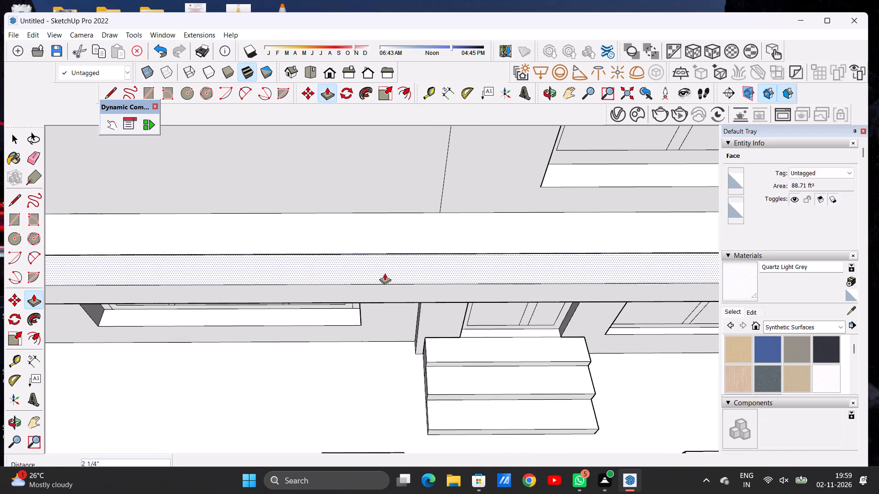
{"action": "left_click", "coordinate": [387, 268]}
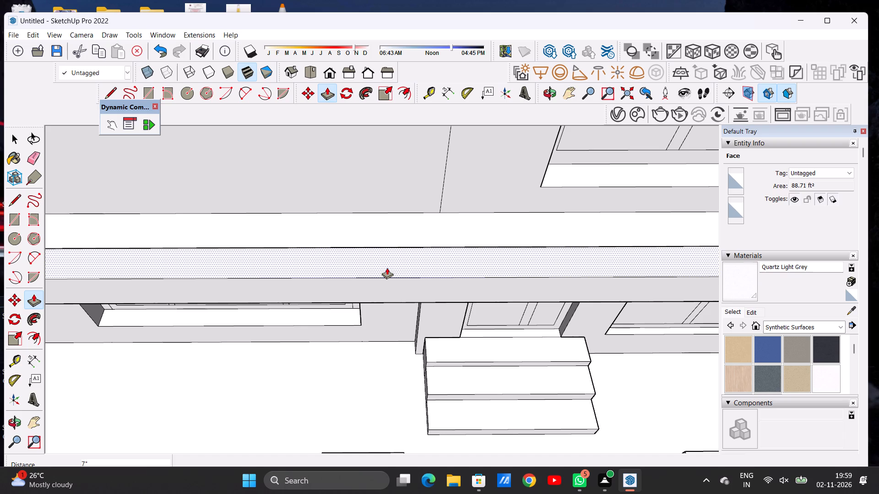
{"action": "key", "text": "space"}
Review the whole front elevation and the louvre side of the house from low and raised viewpoints.
{"action": "type", "text": "O"}
{"action": "scroll", "coordinate": [372, 290], "scroll_direction": "down", "scroll_amount": 6}
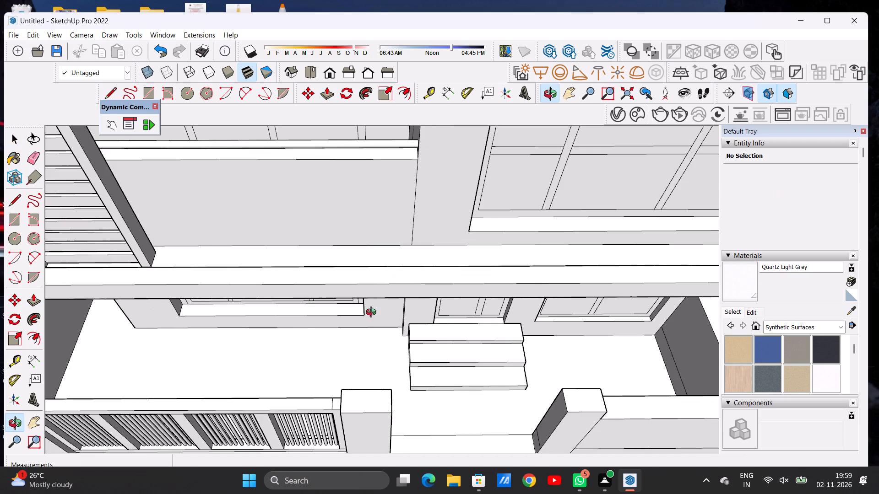
{"action": "left_click_drag", "start_coordinate": [374, 316], "coordinate": [379, 212]}
{"action": "scroll", "coordinate": [391, 260], "scroll_direction": "down", "scroll_amount": 7}
{"action": "left_click_drag", "start_coordinate": [364, 255], "coordinate": [370, 214]}
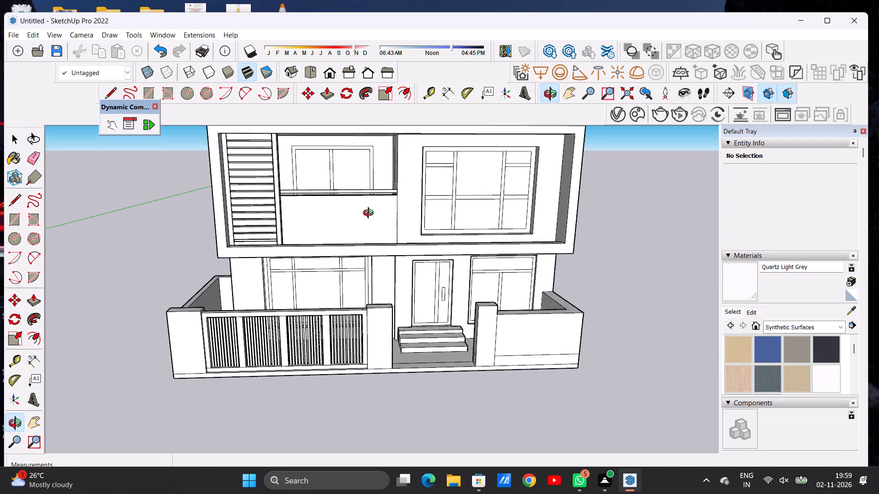
{"action": "left_click_drag", "start_coordinate": [370, 214], "coordinate": [367, 221]}
{"action": "scroll", "coordinate": [302, 242], "scroll_direction": "down", "scroll_amount": 5}
{"action": "left_click_drag", "start_coordinate": [356, 258], "coordinate": [352, 225]}
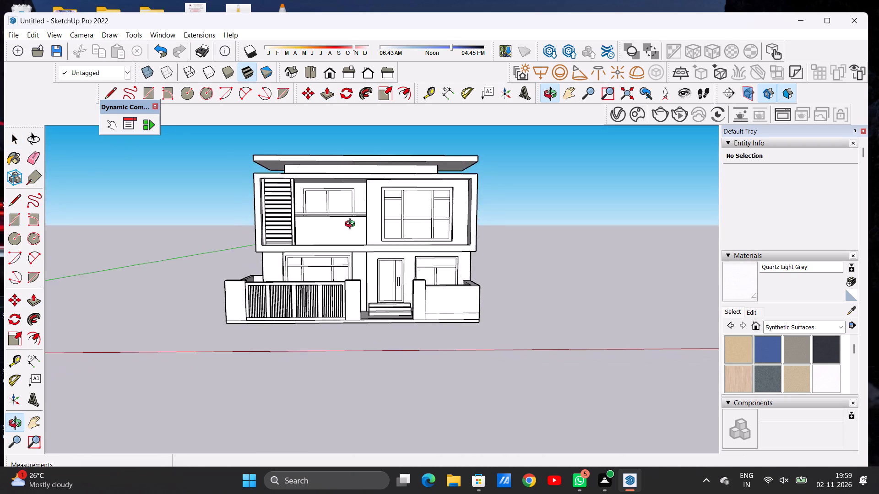
{"action": "left_click_drag", "start_coordinate": [352, 225], "coordinate": [353, 233]}
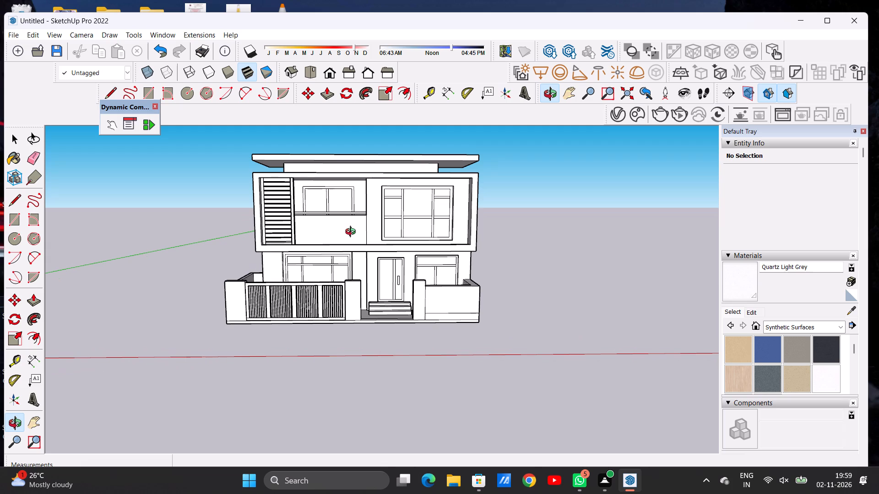
{"action": "left_click_drag", "start_coordinate": [522, 301], "coordinate": [511, 304]}
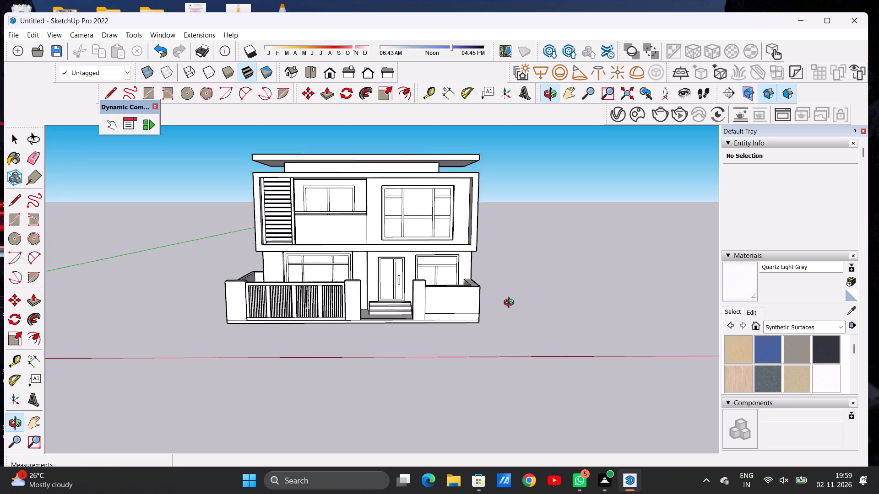
{"action": "left_click_drag", "start_coordinate": [511, 304], "coordinate": [512, 293]}
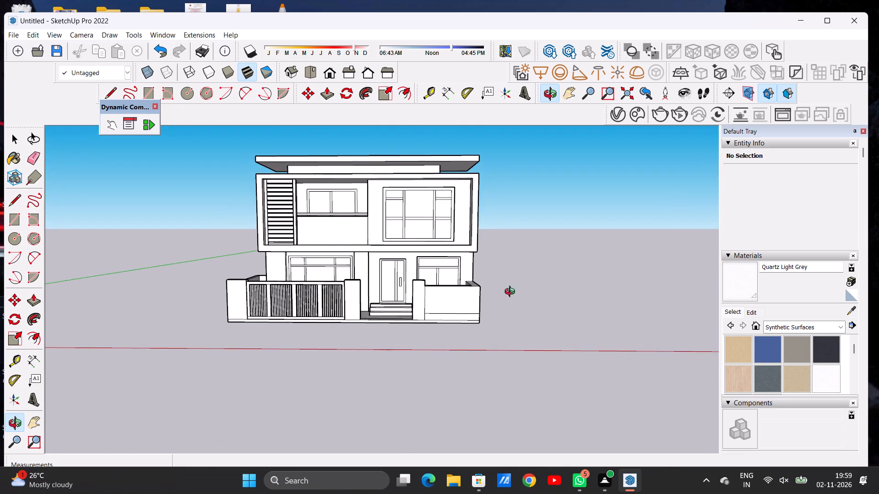
{"action": "left_click_drag", "start_coordinate": [512, 293], "coordinate": [498, 299]}
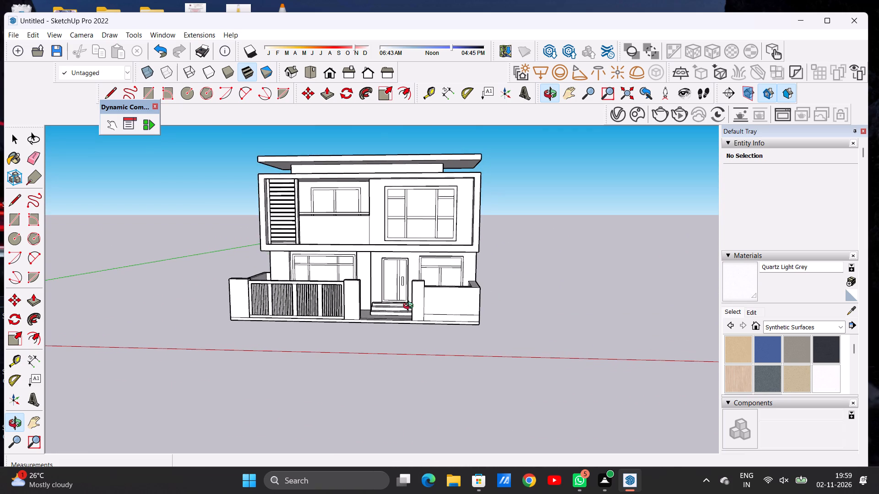
{"action": "scroll", "coordinate": [425, 306], "scroll_direction": "down", "scroll_amount": 5}
{"action": "left_click_drag", "start_coordinate": [403, 305], "coordinate": [419, 303]}
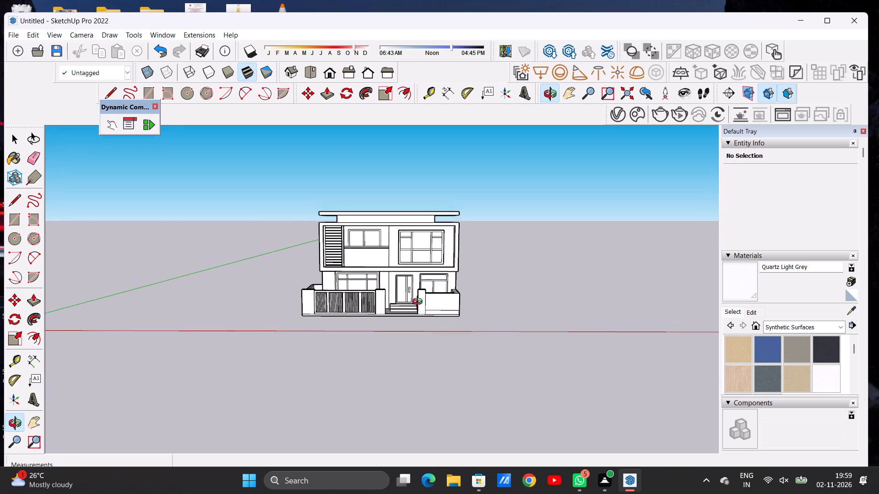
{"action": "left_click_drag", "start_coordinate": [419, 303], "coordinate": [417, 306]}
{"action": "scroll", "coordinate": [416, 301], "scroll_direction": "up", "scroll_amount": 6}
{"action": "left_click_drag", "start_coordinate": [414, 291], "coordinate": [438, 362]}
{"action": "left_click_drag", "start_coordinate": [380, 300], "coordinate": [536, 276]}
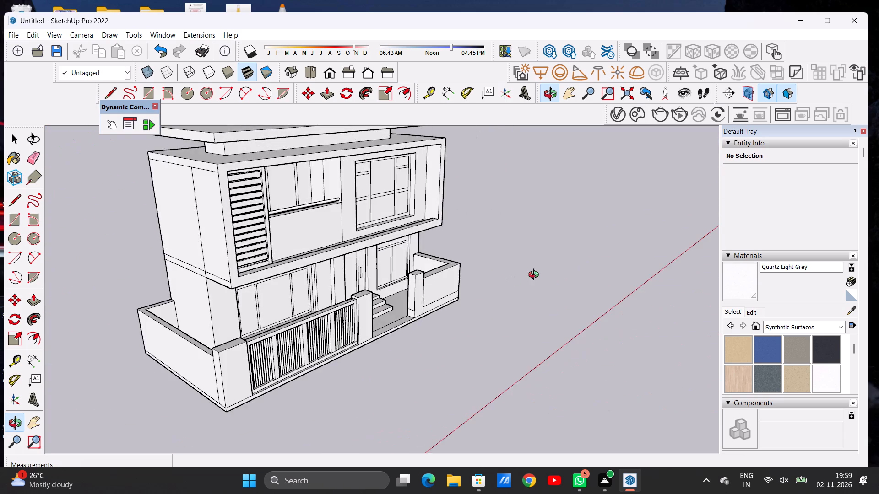
{"action": "left_click_drag", "start_coordinate": [536, 276], "coordinate": [358, 244]}
Inspect the entrance door, its handle and the steps up close.
{"action": "scroll", "coordinate": [415, 278], "scroll_direction": "up", "scroll_amount": 11}
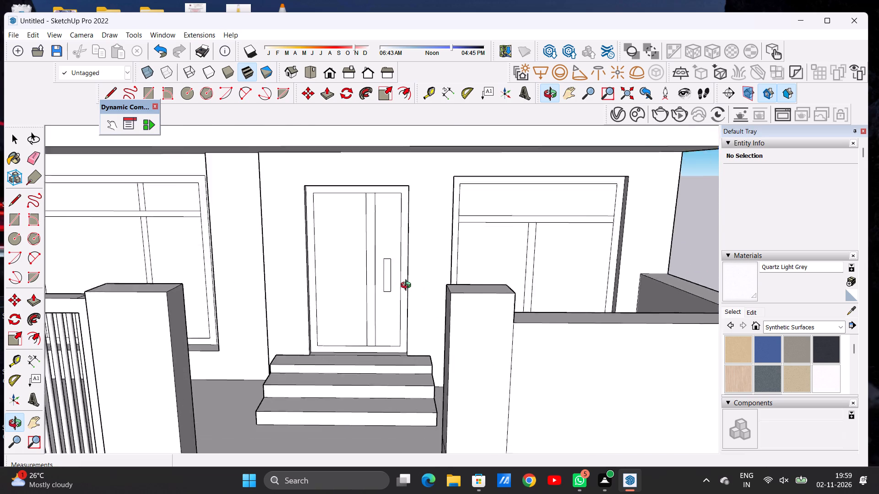
{"action": "scroll", "coordinate": [408, 286], "scroll_direction": "up", "scroll_amount": 2}
{"action": "left_click_drag", "start_coordinate": [372, 309], "coordinate": [376, 297]}
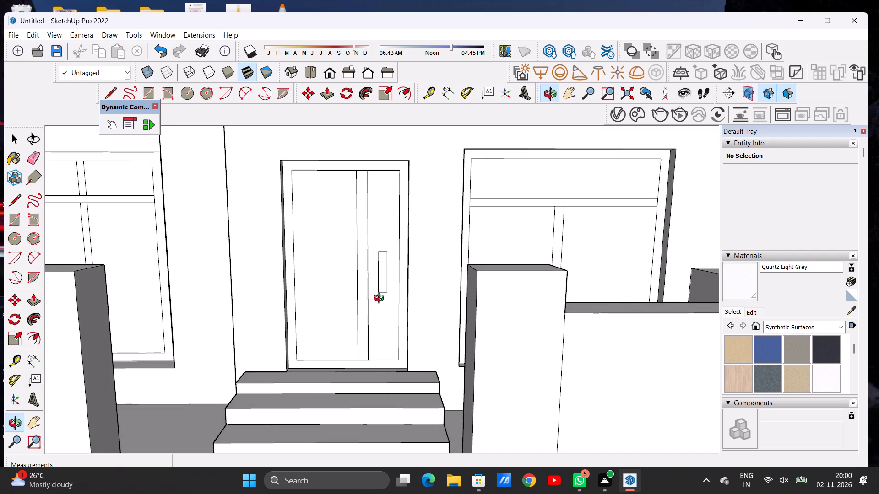
{"action": "scroll", "coordinate": [381, 299], "scroll_direction": "down", "scroll_amount": 2}
{"action": "scroll", "coordinate": [361, 336], "scroll_direction": "up", "scroll_amount": 5}
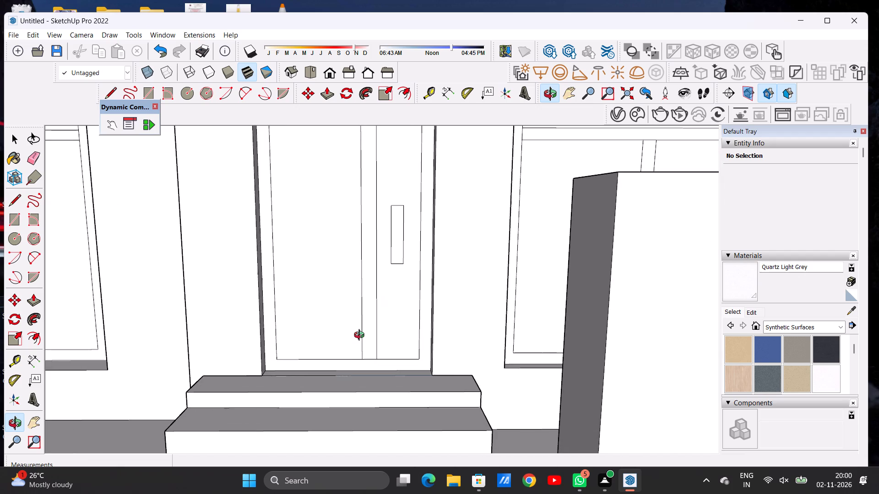
{"action": "key", "text": "space"}
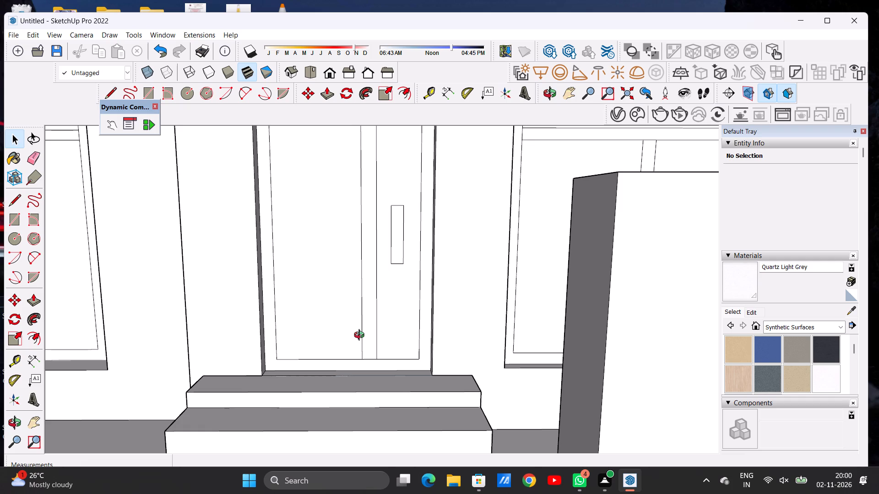
{"action": "scroll", "coordinate": [345, 342], "scroll_direction": "down", "scroll_amount": 1}
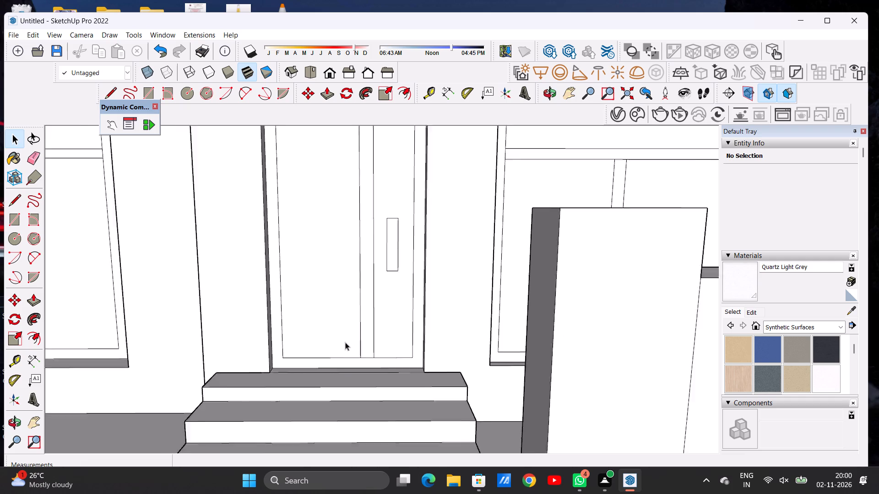
{"action": "scroll", "coordinate": [345, 342], "scroll_direction": "down", "scroll_amount": 4}
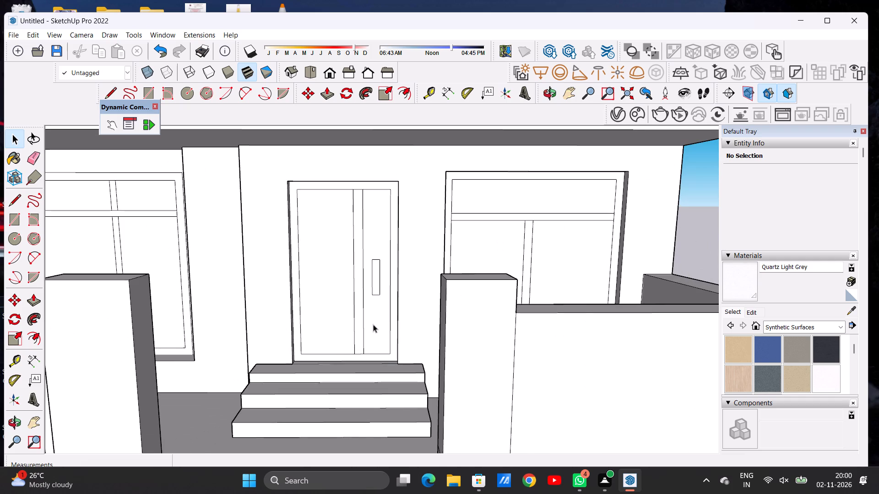
{"action": "key", "text": "o"}
{"action": "left_click_drag", "start_coordinate": [382, 318], "coordinate": [383, 325]}
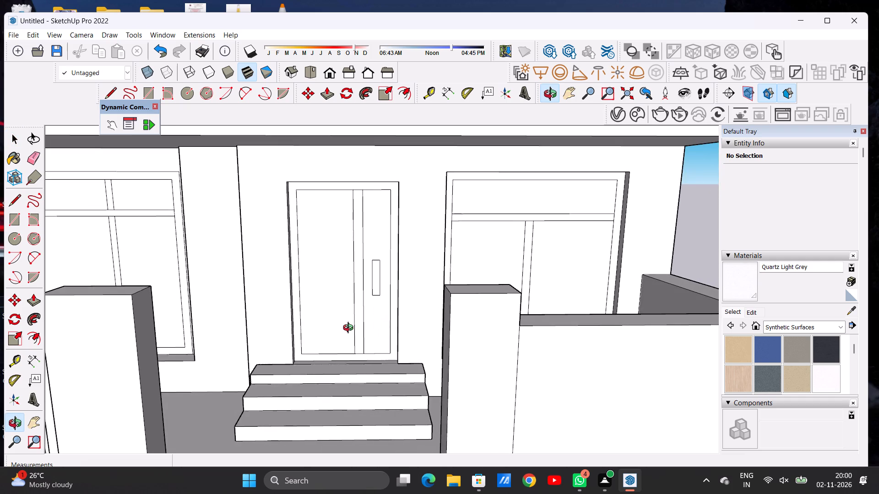
{"action": "scroll", "coordinate": [350, 329], "scroll_direction": "up", "scroll_amount": 4}
{"action": "scroll", "coordinate": [350, 329], "scroll_direction": "down", "scroll_amount": 2}
{"action": "scroll", "coordinate": [350, 329], "scroll_direction": "up", "scroll_amount": 3}
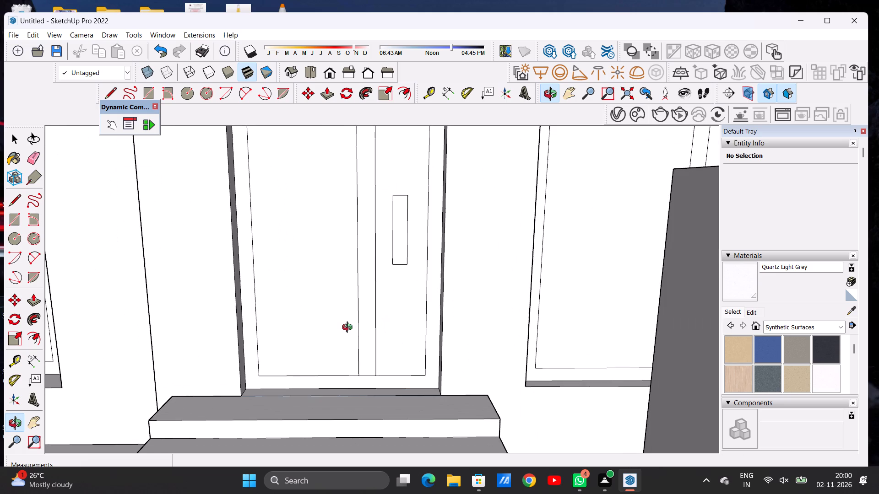
Paint the entrance door's frame and its wide panel with the mid-grey Color M03 from the Colors collection.
{"action": "key", "text": "space"}
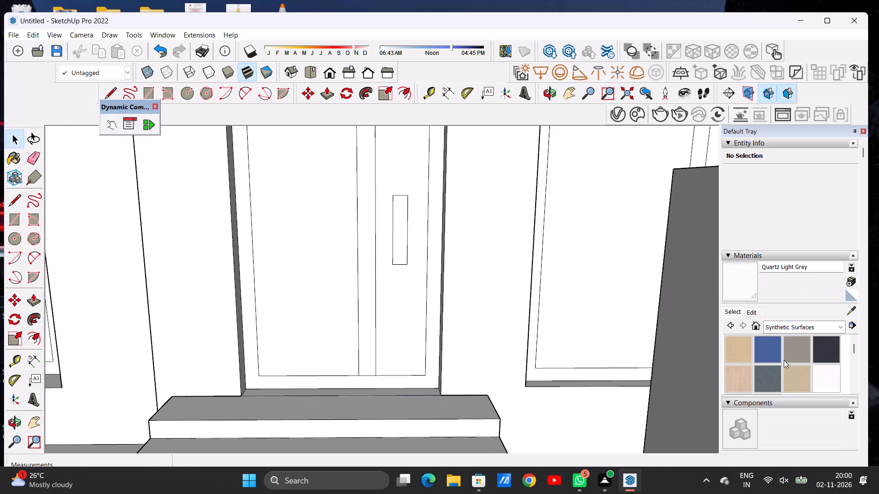
{"action": "left_click", "coordinate": [779, 322]}
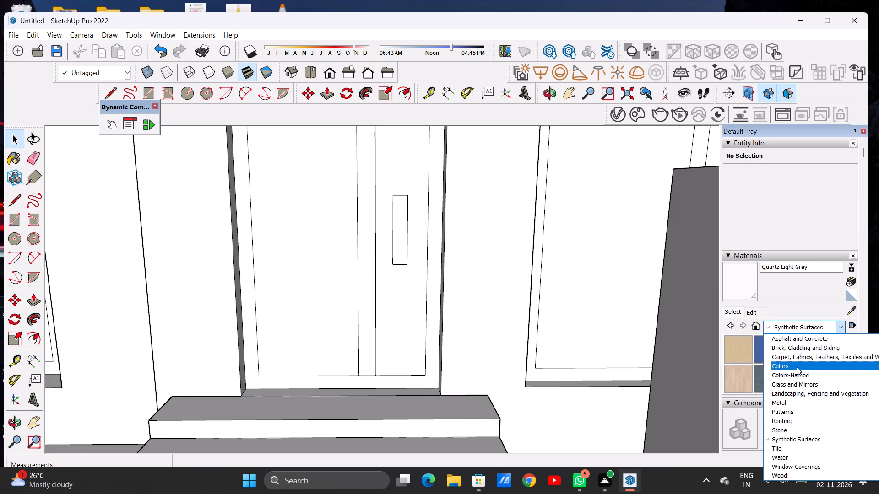
{"action": "left_click", "coordinate": [797, 365]}
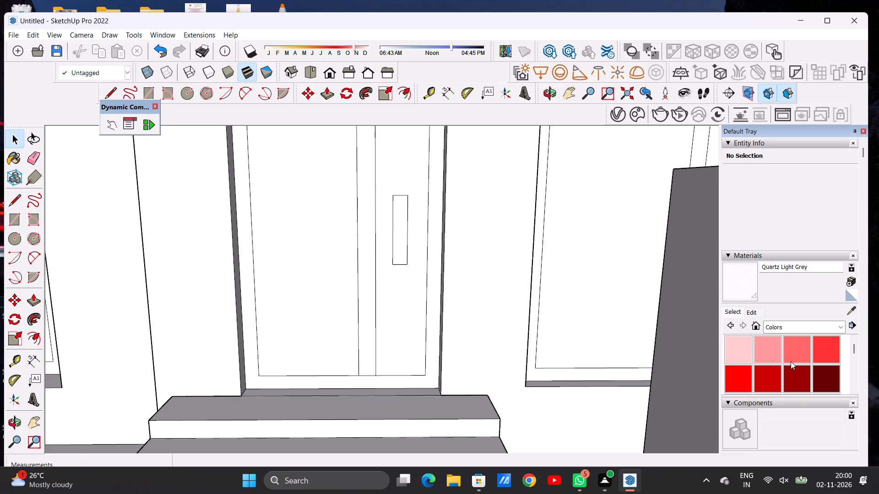
{"action": "scroll", "coordinate": [778, 359], "scroll_direction": "down", "scroll_amount": 4}
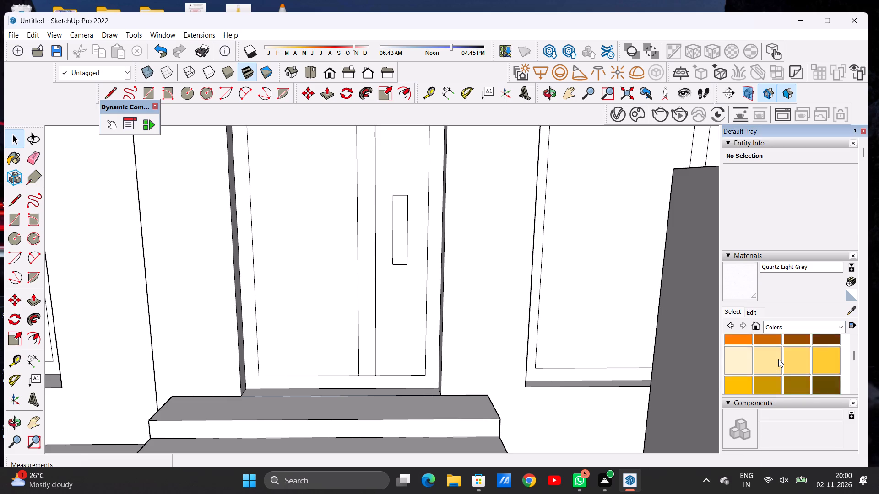
{"action": "scroll", "coordinate": [778, 359], "scroll_direction": "down", "scroll_amount": 4}
{"action": "scroll", "coordinate": [780, 358], "scroll_direction": "up", "scroll_amount": 1}
{"action": "scroll", "coordinate": [780, 358], "scroll_direction": "down", "scroll_amount": 2}
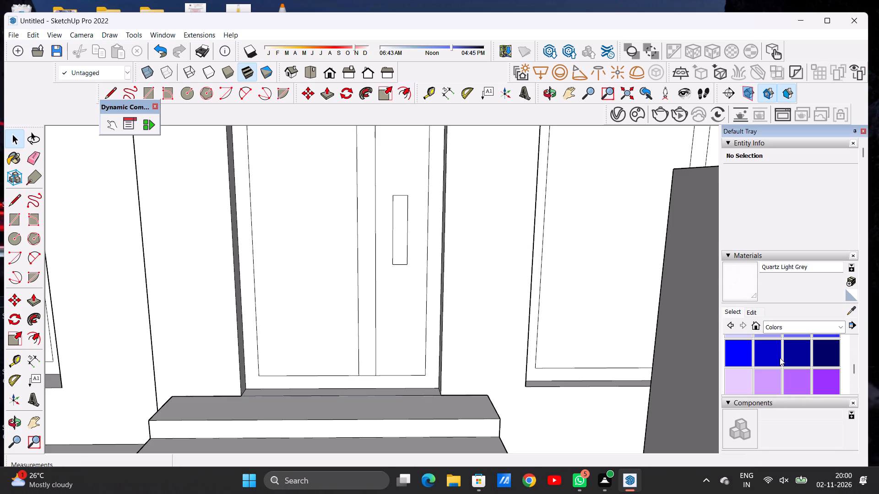
{"action": "scroll", "coordinate": [780, 358], "scroll_direction": "down", "scroll_amount": 5}
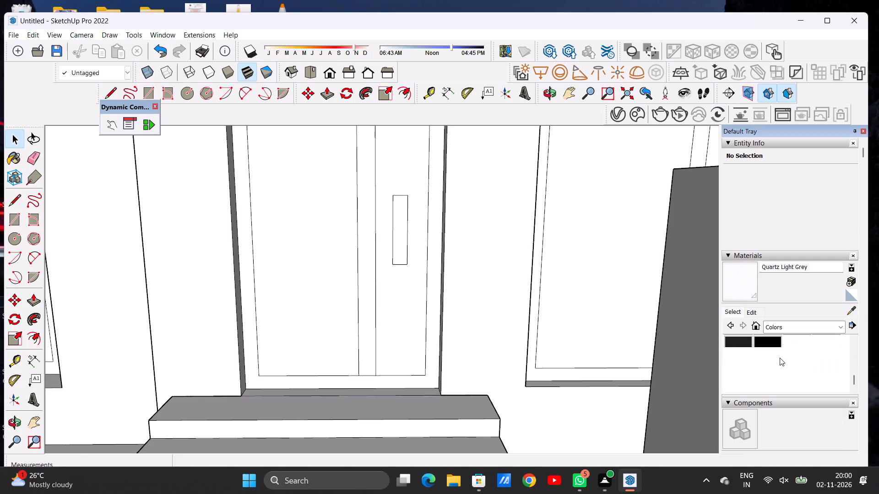
{"action": "scroll", "coordinate": [780, 358], "scroll_direction": "up", "scroll_amount": 1}
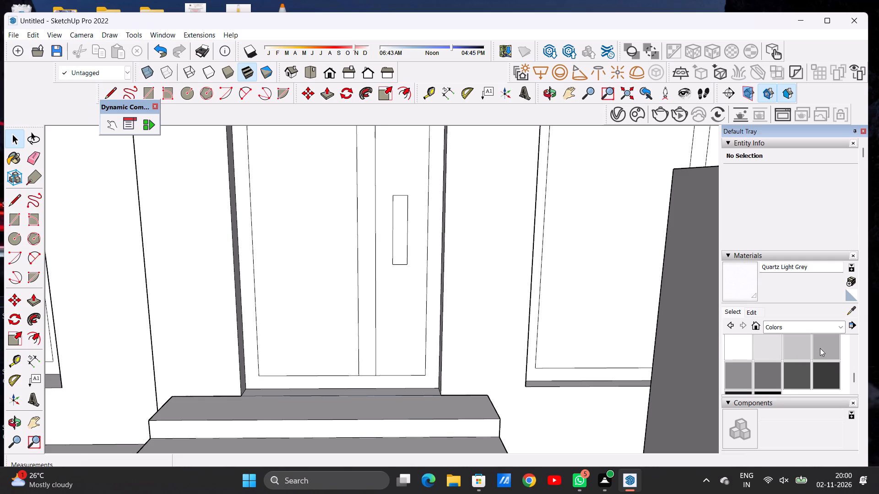
{"action": "left_click", "coordinate": [829, 346]}
{"action": "scroll", "coordinate": [328, 294], "scroll_direction": "up", "scroll_amount": 6}
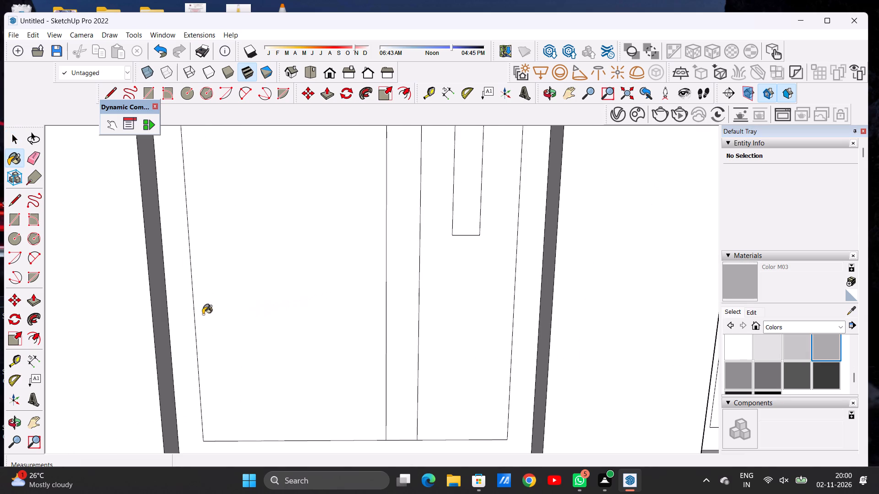
{"action": "left_click", "coordinate": [178, 313]}
{"action": "left_click", "coordinate": [248, 310]}
Paint the narrow door panel around the handle with the same Color M03.
{"action": "scroll", "coordinate": [276, 329], "scroll_direction": "down", "scroll_amount": 8}
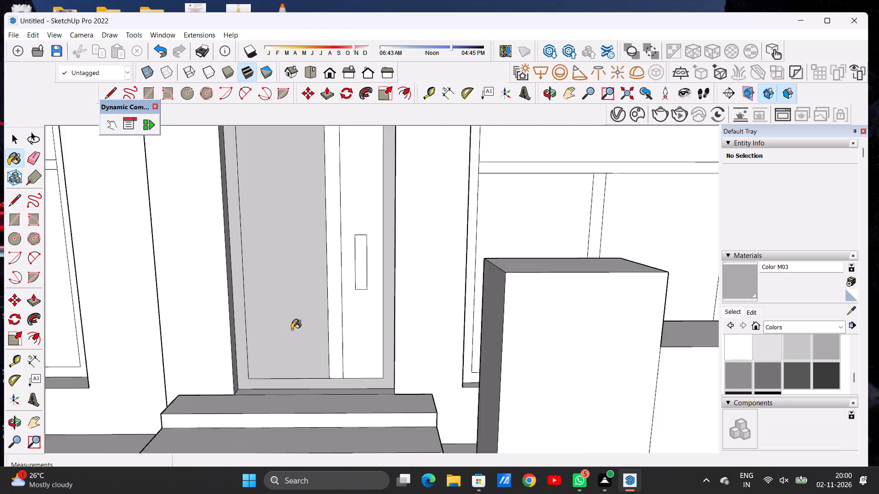
{"action": "scroll", "coordinate": [292, 329], "scroll_direction": "down", "scroll_amount": 5}
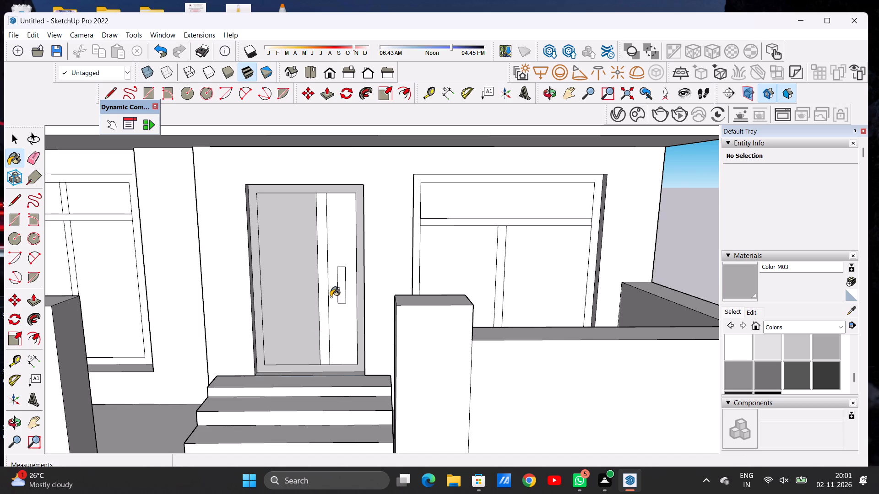
{"action": "scroll", "coordinate": [343, 245], "scroll_direction": "up", "scroll_amount": 5}
{"action": "left_click", "coordinate": [343, 245]}
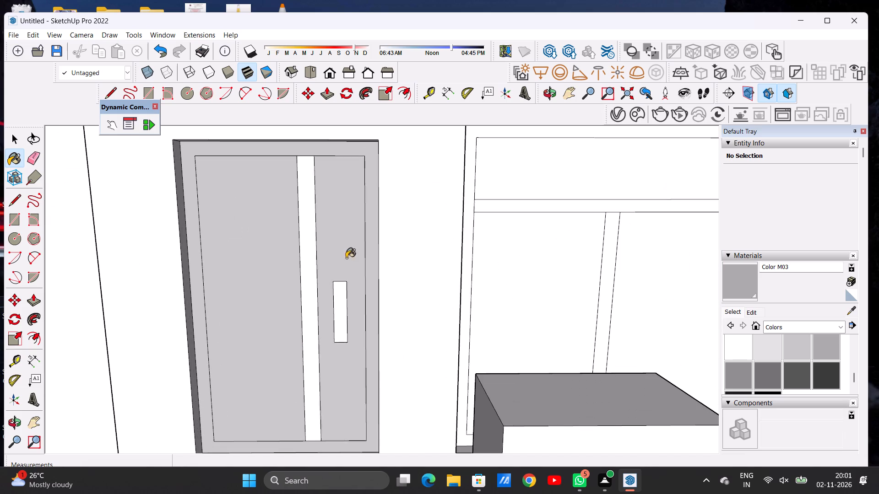
{"action": "scroll", "coordinate": [347, 259], "scroll_direction": "down", "scroll_amount": 5}
{"action": "scroll", "coordinate": [416, 262], "scroll_direction": "down", "scroll_amount": 1}
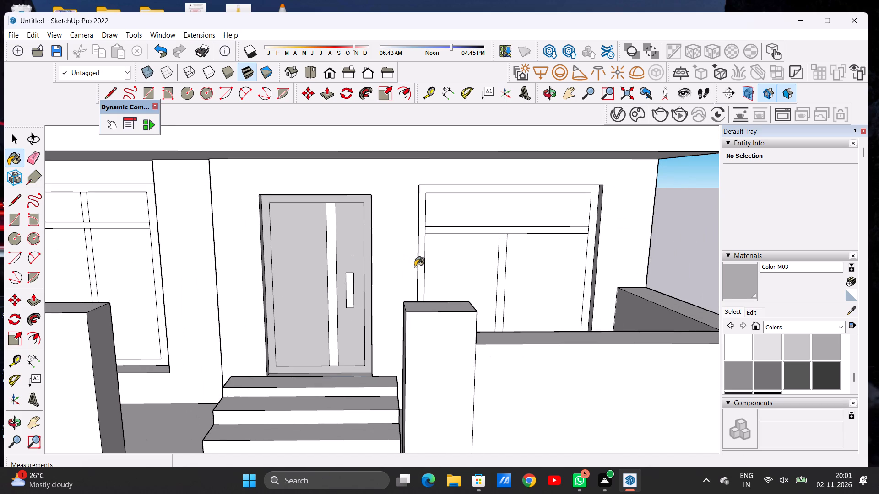
Paint the door's vertical strip and its rectangular handle with the dark grey Color M07.
{"action": "scroll", "coordinate": [330, 355], "scroll_direction": "up", "scroll_amount": 3}
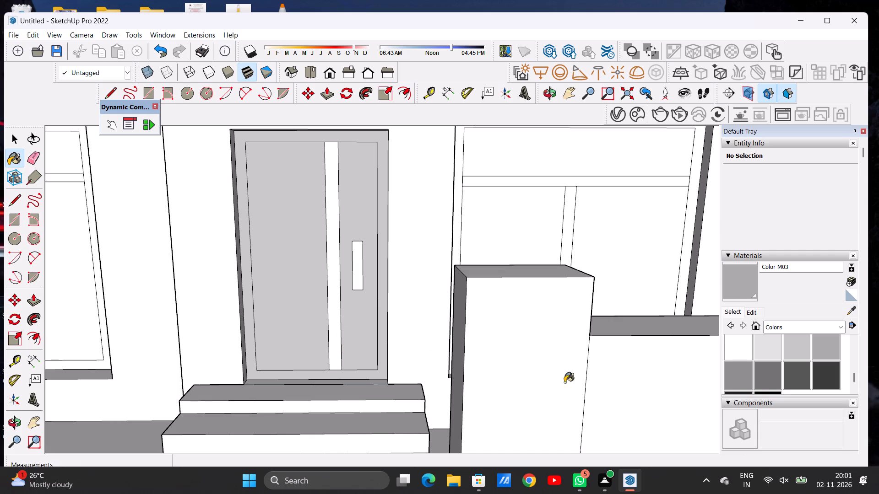
{"action": "left_click", "coordinate": [827, 372]}
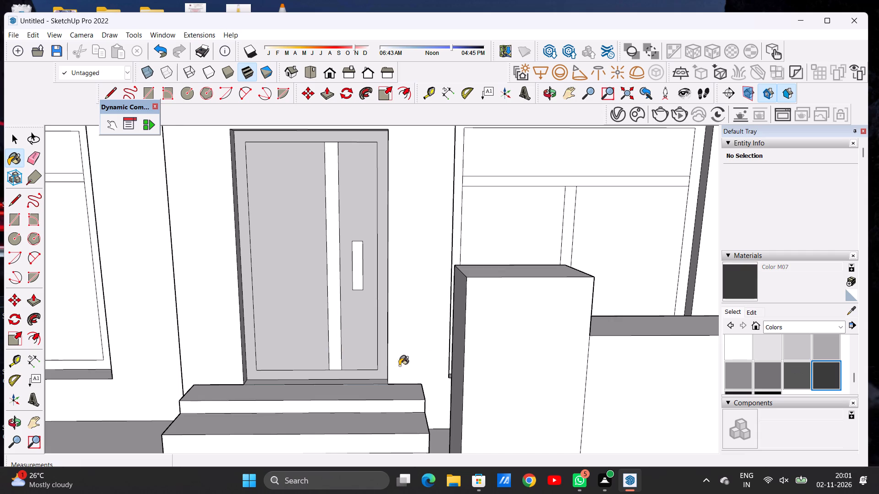
{"action": "scroll", "coordinate": [333, 365], "scroll_direction": "up", "scroll_amount": 6}
{"action": "left_click", "coordinate": [336, 349]}
{"action": "scroll", "coordinate": [338, 357], "scroll_direction": "down", "scroll_amount": 8}
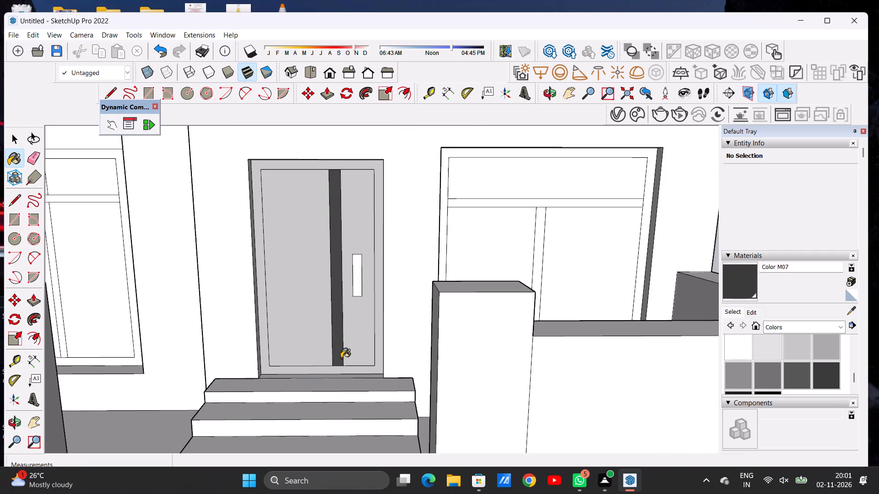
{"action": "scroll", "coordinate": [358, 288], "scroll_direction": "up", "scroll_amount": 11}
{"action": "left_click", "coordinate": [352, 288]}
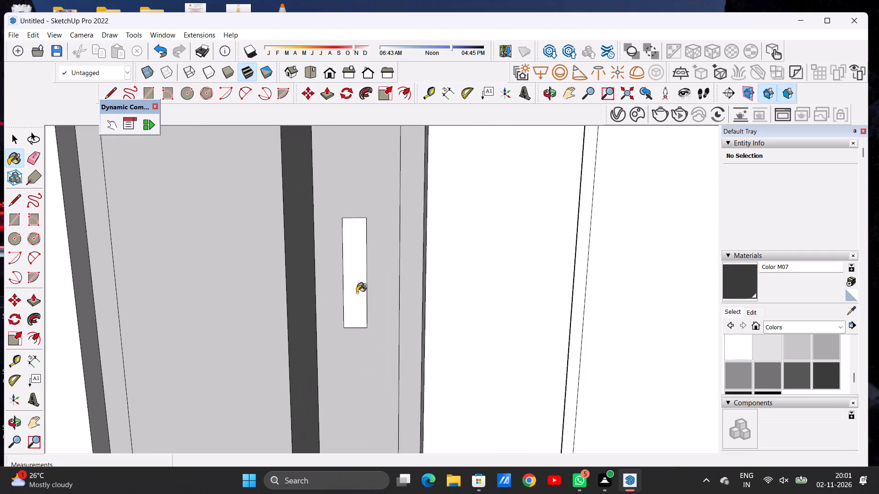
{"action": "scroll", "coordinate": [357, 297], "scroll_direction": "down", "scroll_amount": 17}
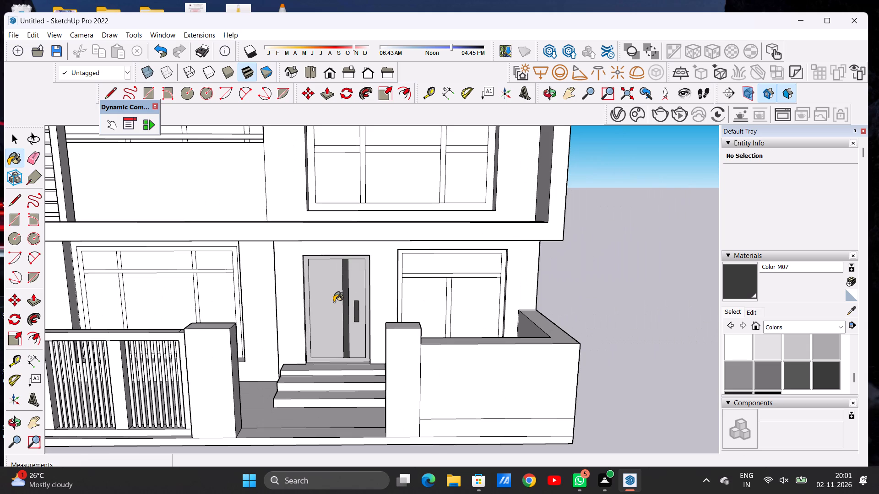
Paint the door recess's inner side face on the gate side and its threshold with the light grey Color M01.
{"action": "scroll", "coordinate": [345, 333], "scroll_direction": "down", "scroll_amount": 7}
{"action": "scroll", "coordinate": [346, 361], "scroll_direction": "up", "scroll_amount": 1}
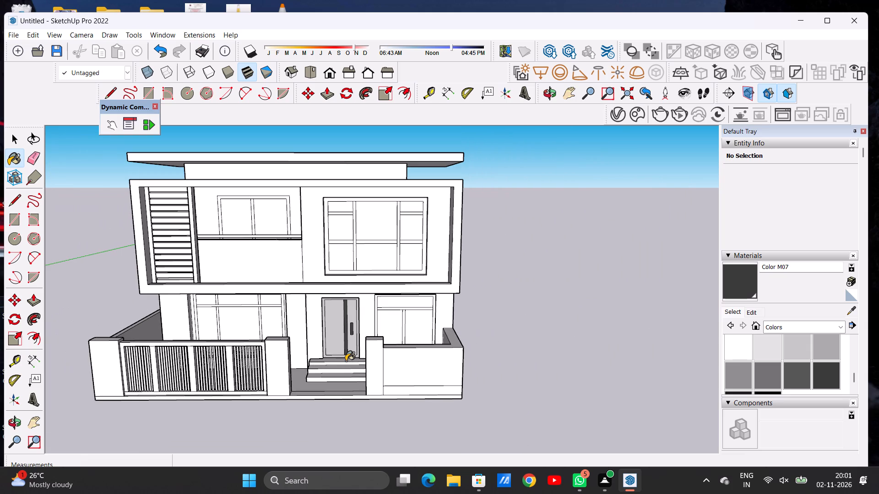
{"action": "scroll", "coordinate": [352, 298], "scroll_direction": "up", "scroll_amount": 2}
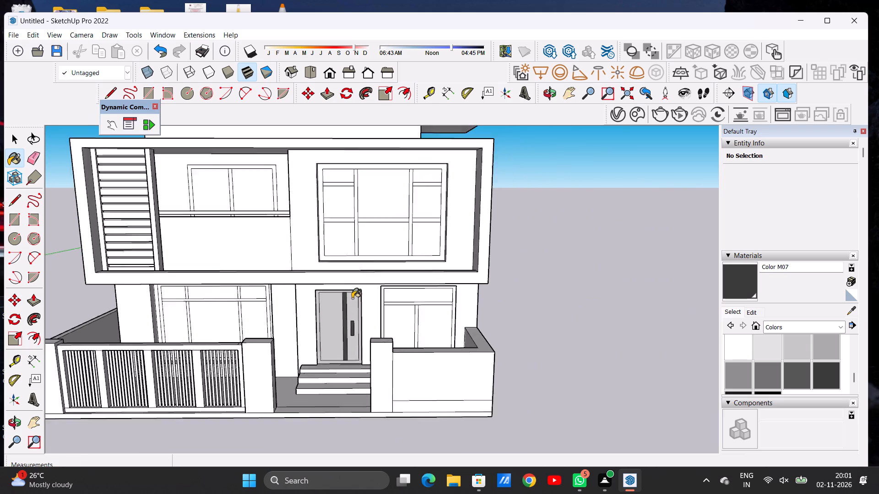
{"action": "scroll", "coordinate": [352, 298], "scroll_direction": "up", "scroll_amount": 10}
{"action": "left_click", "coordinate": [770, 347]}
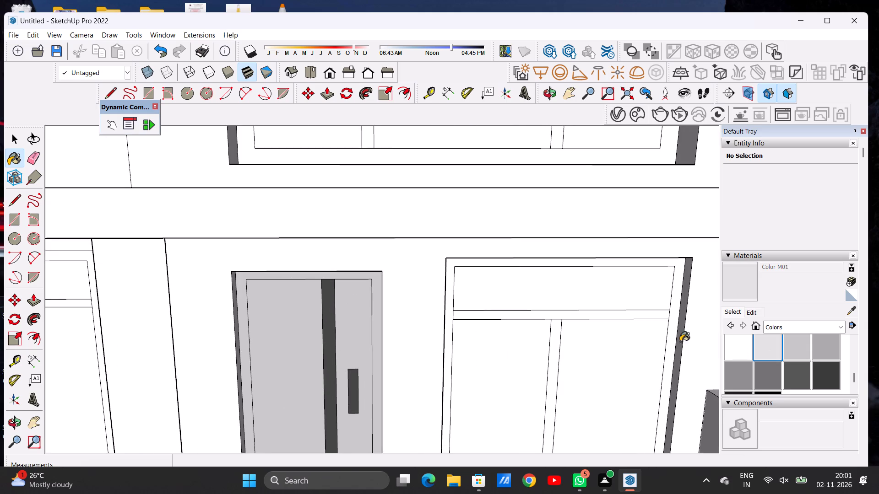
{"action": "scroll", "coordinate": [460, 338], "scroll_direction": "down", "scroll_amount": 5}
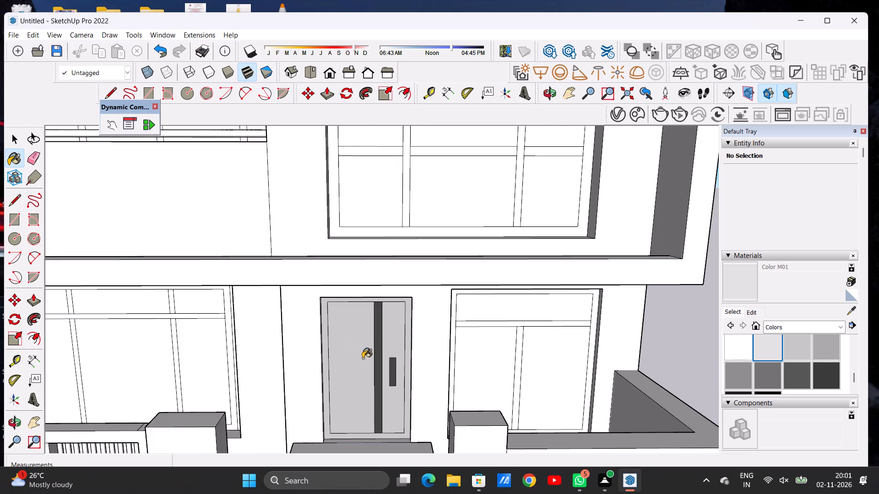
{"action": "scroll", "coordinate": [319, 365], "scroll_direction": "down", "scroll_amount": 1}
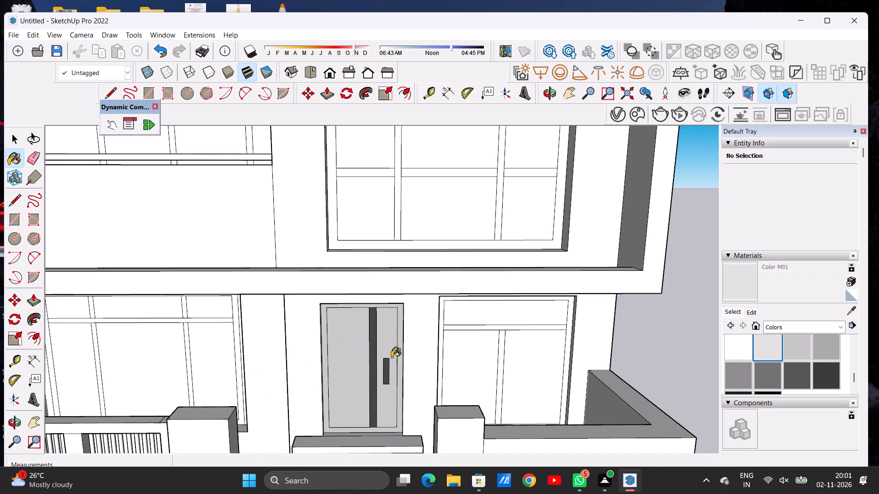
{"action": "left_click", "coordinate": [548, 91]}
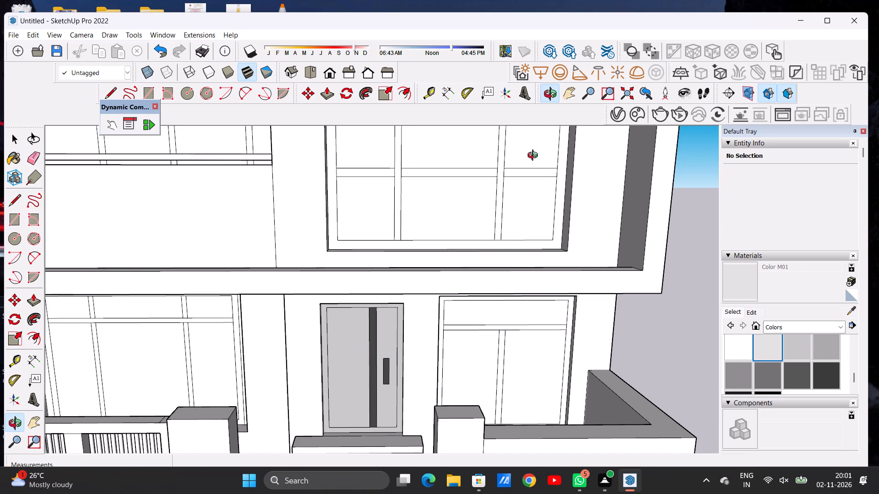
{"action": "left_click_drag", "start_coordinate": [424, 376], "coordinate": [293, 414]}
{"action": "scroll", "coordinate": [370, 401], "scroll_direction": "up", "scroll_amount": 10}
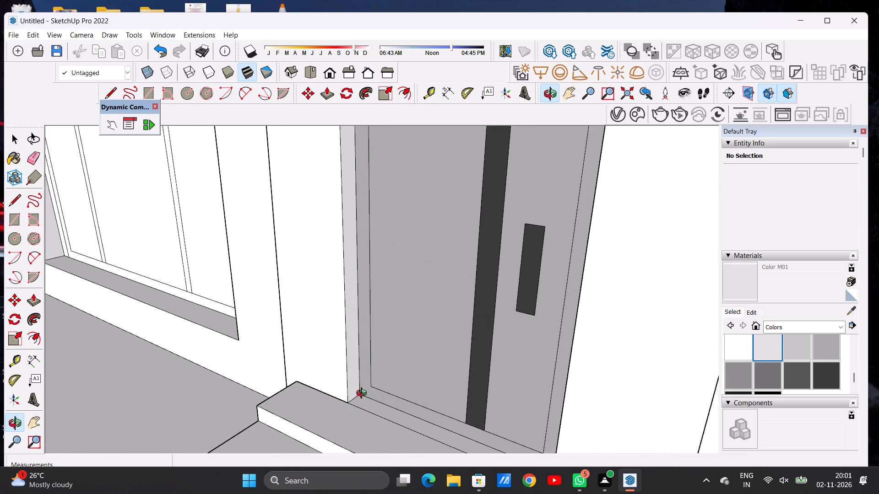
{"action": "scroll", "coordinate": [364, 394], "scroll_direction": "up", "scroll_amount": 4}
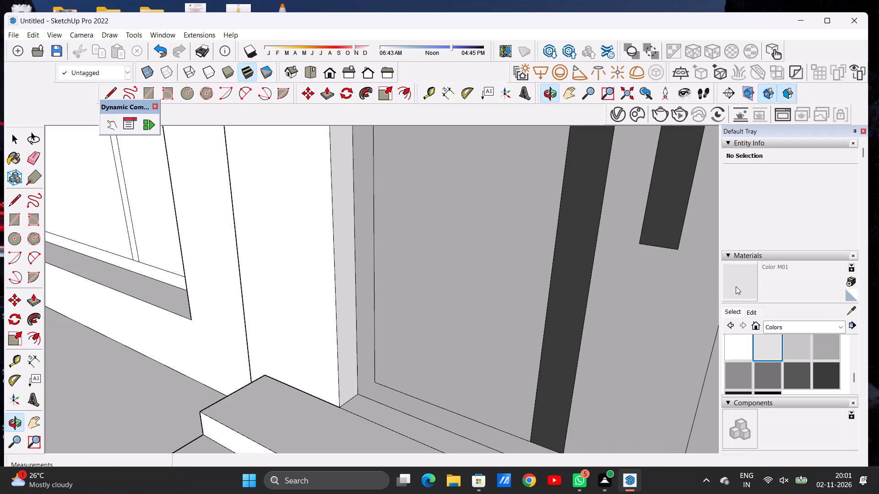
{"action": "left_click", "coordinate": [736, 286]}
{"action": "left_click", "coordinate": [349, 374]}
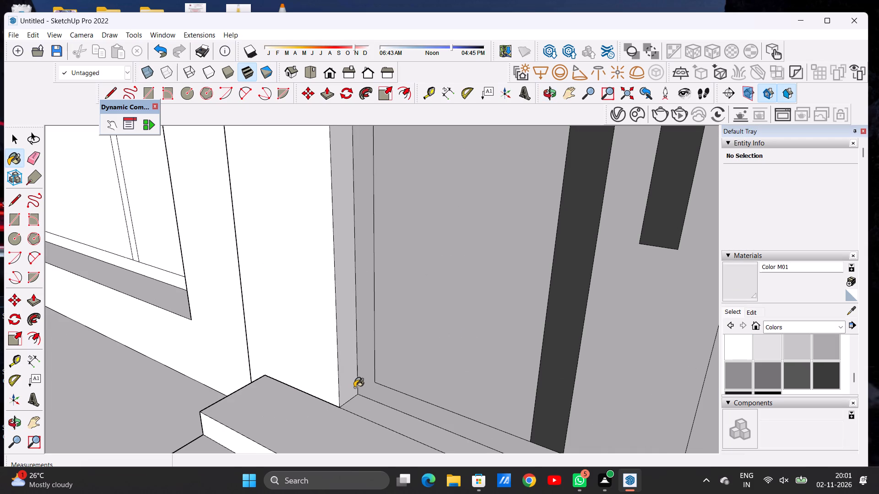
{"action": "left_click", "coordinate": [367, 412]}
{"action": "scroll", "coordinate": [349, 405], "scroll_direction": "down", "scroll_amount": 6}
{"action": "scroll", "coordinate": [409, 391], "scroll_direction": "down", "scroll_amount": 6}
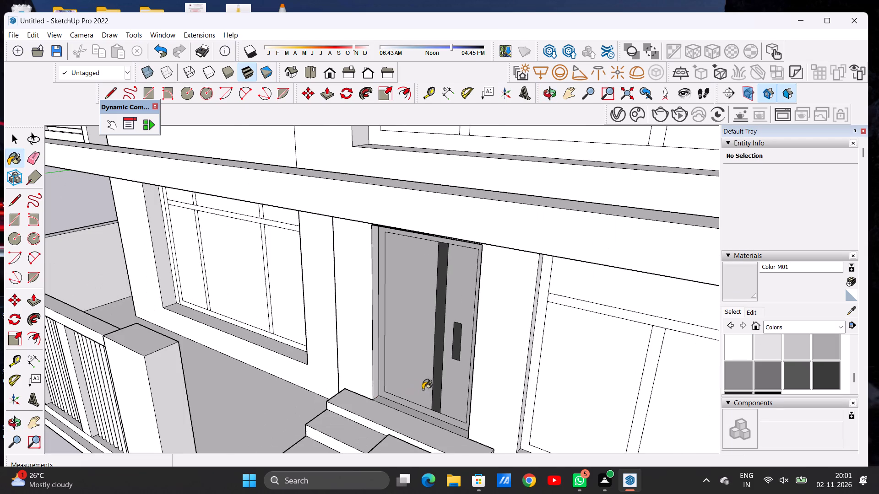
Paint the top face and the remaining inner side face of the door recess with Color M01.
{"action": "scroll", "coordinate": [447, 304], "scroll_direction": "down", "scroll_amount": 1}
{"action": "scroll", "coordinate": [447, 304], "scroll_direction": "up", "scroll_amount": 5}
{"action": "scroll", "coordinate": [465, 348], "scroll_direction": "up", "scroll_amount": 3}
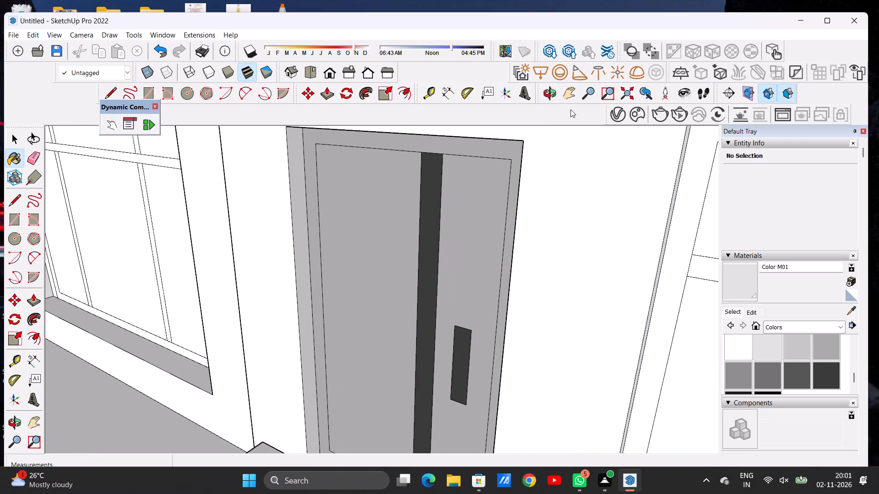
{"action": "left_click", "coordinate": [554, 91]}
{"action": "left_click_drag", "start_coordinate": [380, 290], "coordinate": [511, 254]}
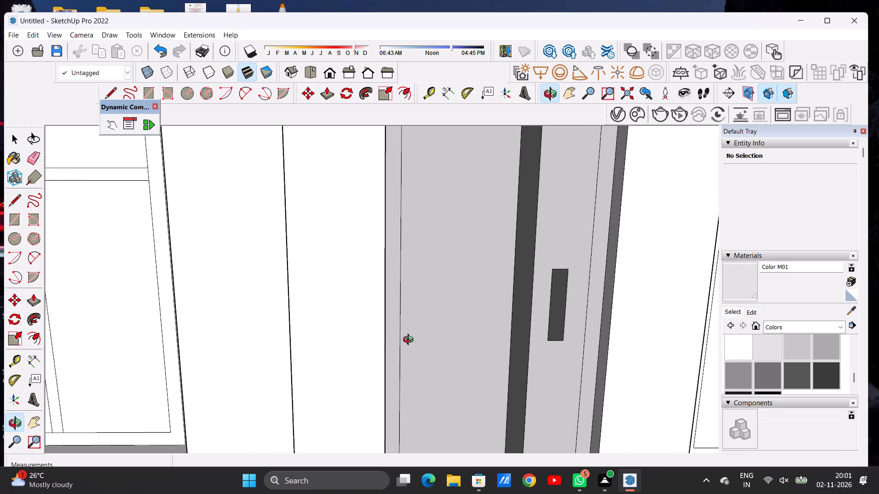
{"action": "scroll", "coordinate": [355, 363], "scroll_direction": "down", "scroll_amount": 8}
{"action": "left_click_drag", "start_coordinate": [423, 312], "coordinate": [467, 235]}
{"action": "scroll", "coordinate": [443, 301], "scroll_direction": "up", "scroll_amount": 9}
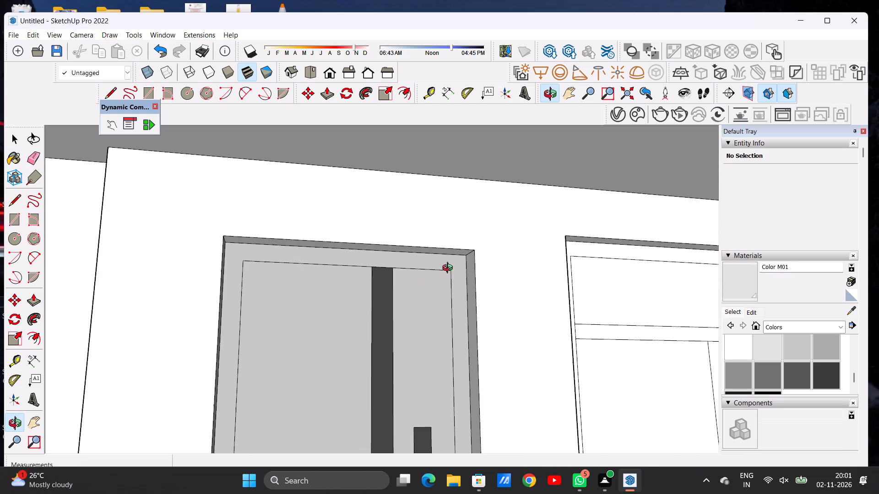
{"action": "left_click_drag", "start_coordinate": [456, 296], "coordinate": [461, 270]}
{"action": "scroll", "coordinate": [465, 247], "scroll_direction": "up", "scroll_amount": 6}
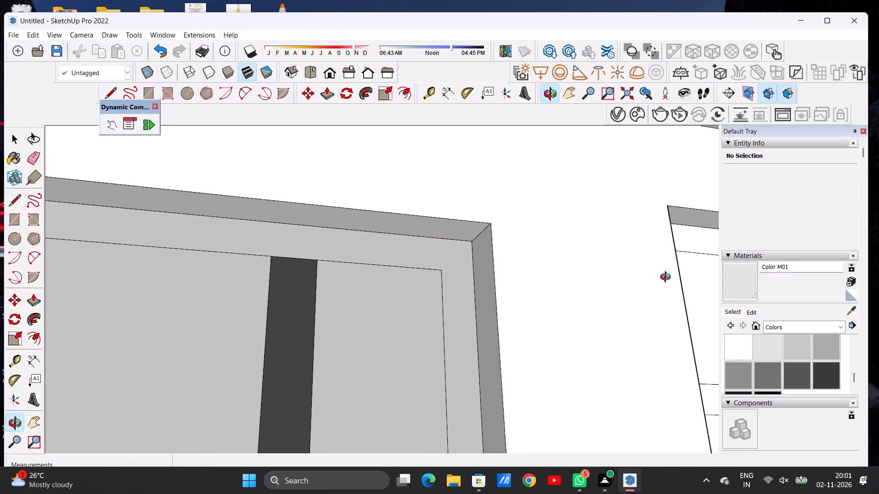
{"action": "left_click", "coordinate": [740, 282]}
{"action": "scroll", "coordinate": [468, 234], "scroll_direction": "up", "scroll_amount": 7}
{"action": "left_click", "coordinate": [461, 223]}
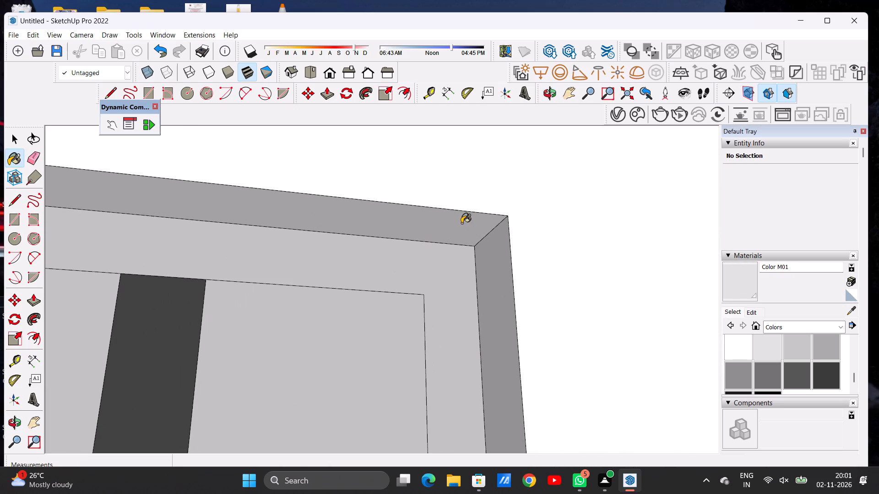
{"action": "left_click", "coordinate": [498, 249]}
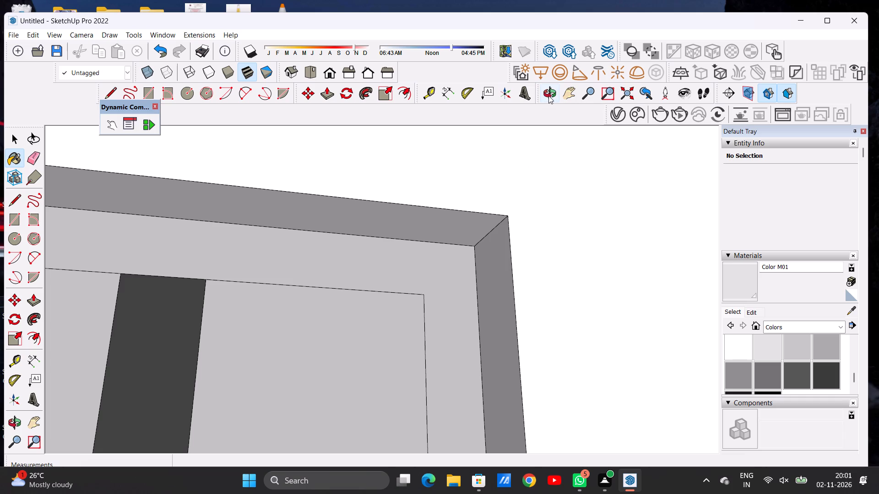
Examine the painted entrance door within the front facade from low and frontal viewpoints.
{"action": "left_click", "coordinate": [548, 96]}
{"action": "left_click_drag", "start_coordinate": [534, 237], "coordinate": [458, 278]}
{"action": "scroll", "coordinate": [521, 307], "scroll_direction": "down", "scroll_amount": 20}
{"action": "scroll", "coordinate": [521, 307], "scroll_direction": "down", "scroll_amount": 4}
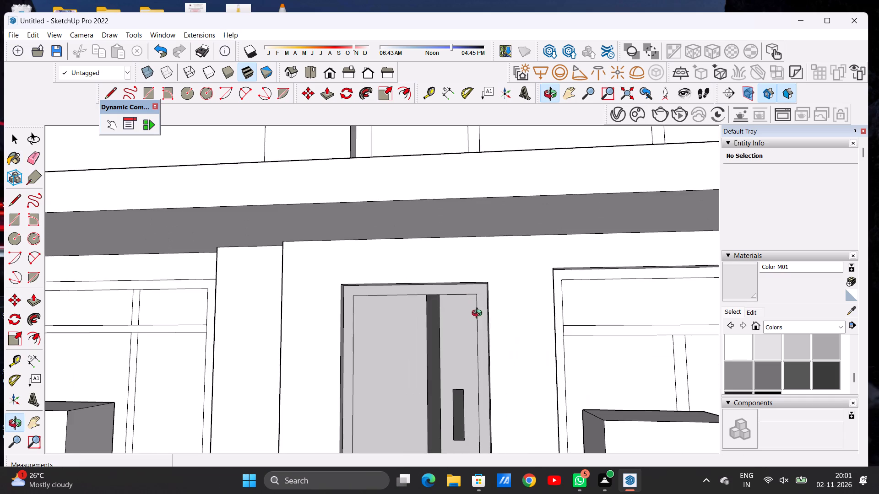
{"action": "left_click_drag", "start_coordinate": [475, 315], "coordinate": [488, 379]}
{"action": "scroll", "coordinate": [476, 320], "scroll_direction": "down", "scroll_amount": 6}
{"action": "scroll", "coordinate": [476, 320], "scroll_direction": "up", "scroll_amount": 1}
{"action": "scroll", "coordinate": [476, 320], "scroll_direction": "down", "scroll_amount": 9}
{"action": "scroll", "coordinate": [470, 328], "scroll_direction": "up", "scroll_amount": 10}
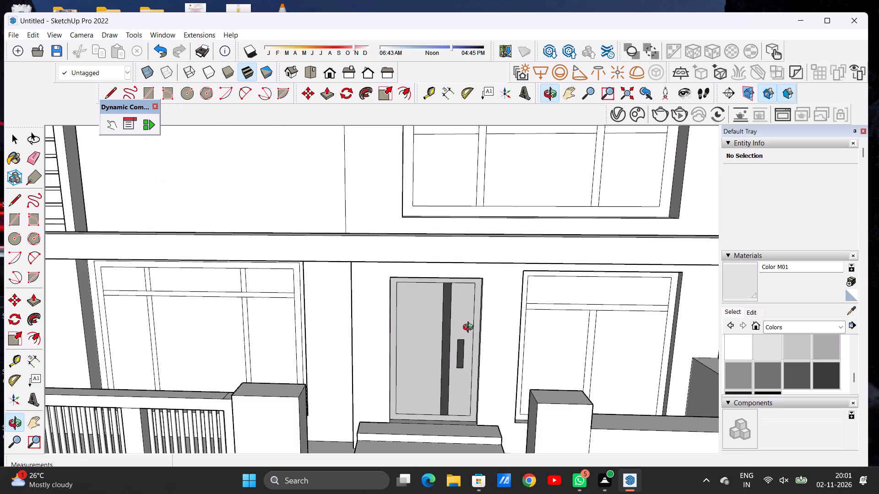
Paint the door recess's inner side face on the gate side with the light grey Color M01.
{"action": "scroll", "coordinate": [436, 342], "scroll_direction": "down", "scroll_amount": 4}
{"action": "scroll", "coordinate": [422, 376], "scroll_direction": "up", "scroll_amount": 4}
{"action": "scroll", "coordinate": [423, 382], "scroll_direction": "down", "scroll_amount": 1}
{"action": "scroll", "coordinate": [423, 384], "scroll_direction": "up", "scroll_amount": 2}
{"action": "left_click_drag", "start_coordinate": [452, 374], "coordinate": [483, 260]}
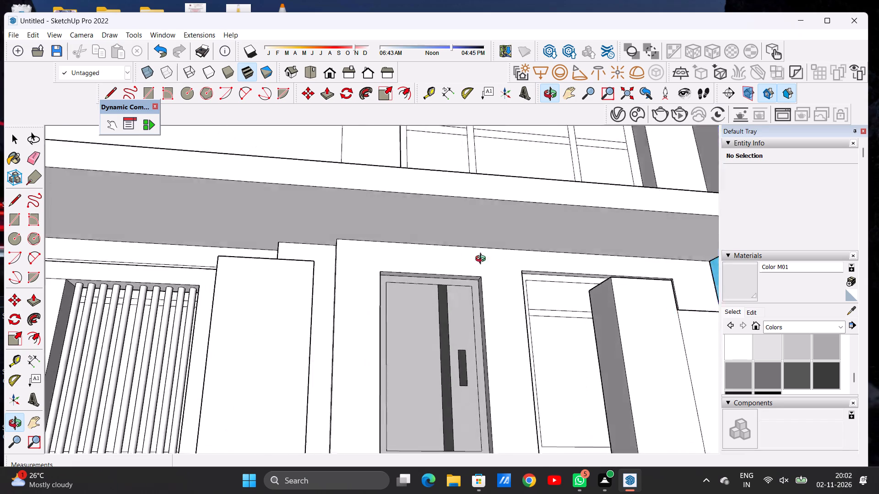
{"action": "left_click_drag", "start_coordinate": [483, 260], "coordinate": [283, 355]}
{"action": "scroll", "coordinate": [429, 381], "scroll_direction": "up", "scroll_amount": 5}
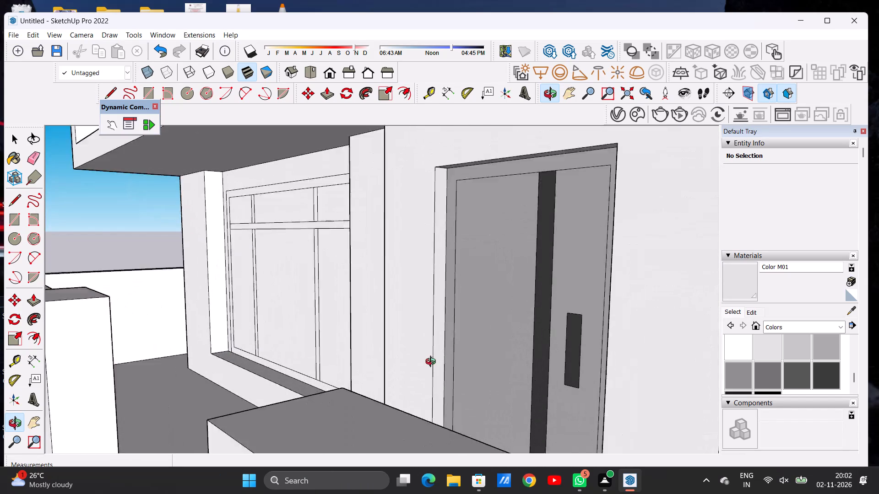
{"action": "scroll", "coordinate": [433, 363], "scroll_direction": "up", "scroll_amount": 7}
{"action": "scroll", "coordinate": [463, 354], "scroll_direction": "down", "scroll_amount": 1}
{"action": "left_click_drag", "start_coordinate": [466, 356], "coordinate": [500, 357]}
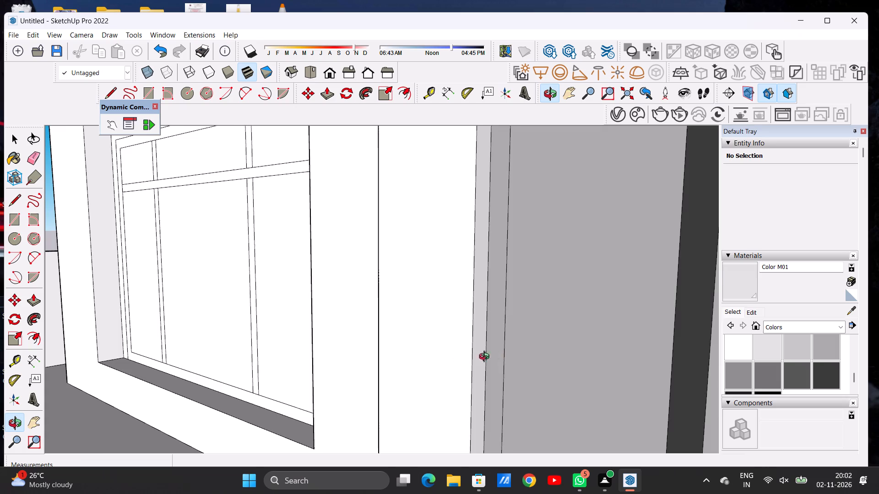
{"action": "scroll", "coordinate": [443, 358], "scroll_direction": "down", "scroll_amount": 8}
{"action": "scroll", "coordinate": [434, 351], "scroll_direction": "up", "scroll_amount": 1}
{"action": "scroll", "coordinate": [434, 351], "scroll_direction": "down", "scroll_amount": 4}
{"action": "left_click_drag", "start_coordinate": [439, 352], "coordinate": [321, 379]}
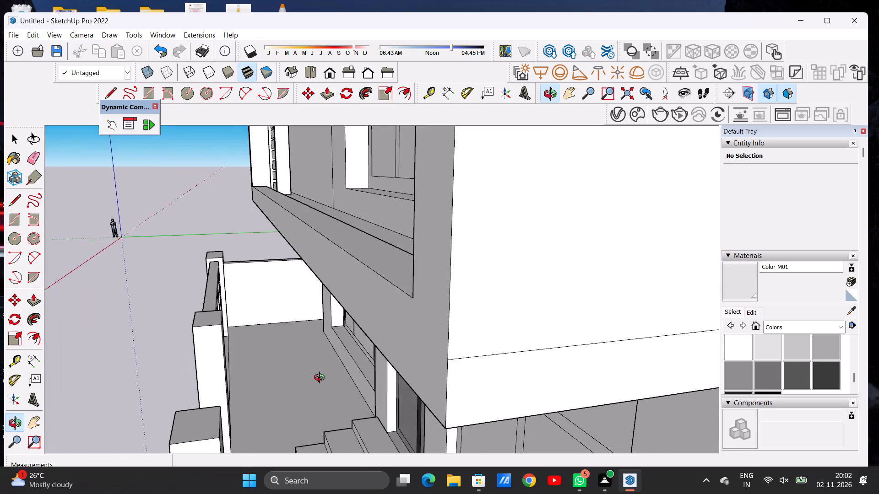
{"action": "left_click_drag", "start_coordinate": [321, 379], "coordinate": [347, 373]}
{"action": "scroll", "coordinate": [429, 423], "scroll_direction": "up", "scroll_amount": 11}
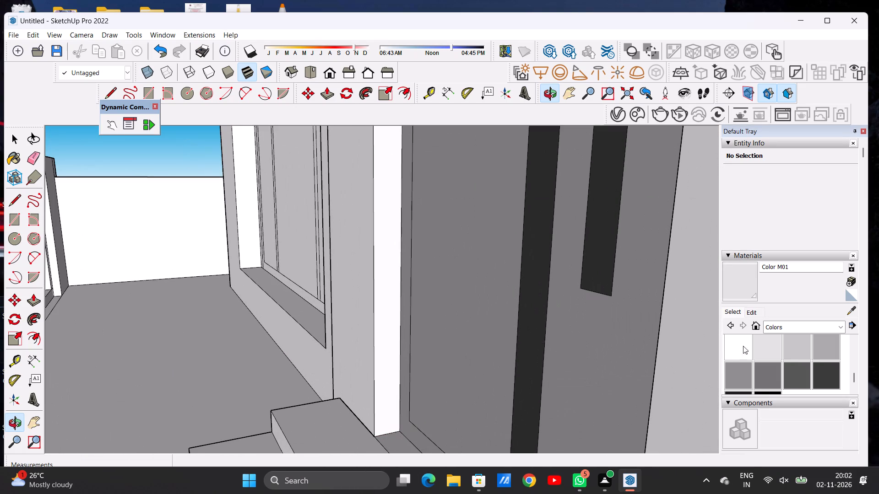
{"action": "left_click", "coordinate": [737, 284]}
{"action": "left_click", "coordinate": [388, 359]}
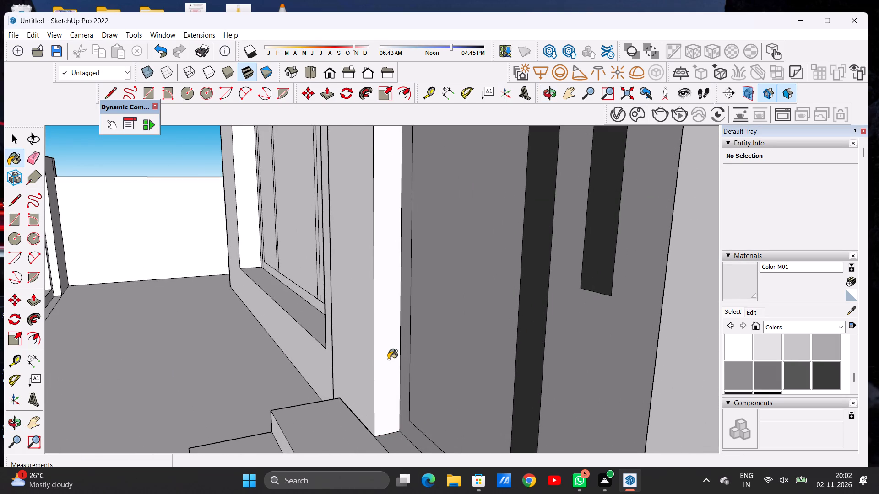
{"action": "left_click", "coordinate": [388, 359]}
{"action": "scroll", "coordinate": [393, 376], "scroll_direction": "up", "scroll_amount": 6}
{"action": "left_click", "coordinate": [393, 376]}
Examine the front facade around the painted entrance door and the ground-floor window beside it, both overall and close up.
{"action": "scroll", "coordinate": [391, 383], "scroll_direction": "down", "scroll_amount": 10}
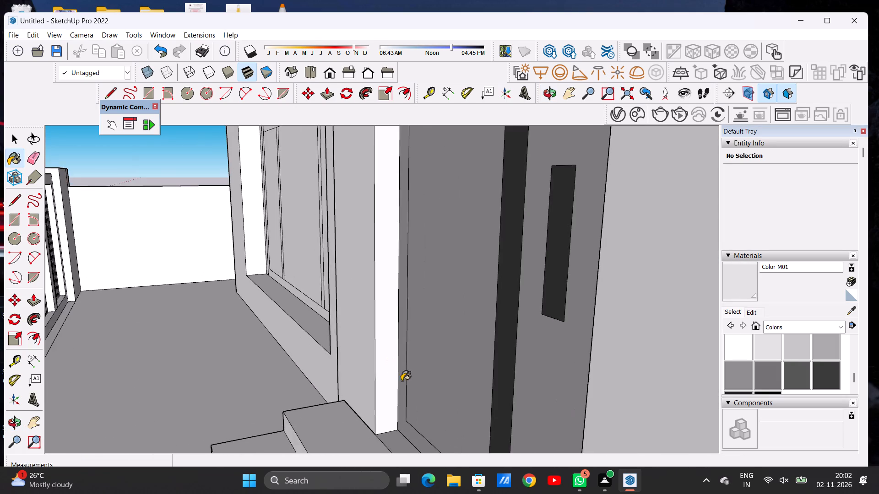
{"action": "scroll", "coordinate": [402, 381], "scroll_direction": "down", "scroll_amount": 7}
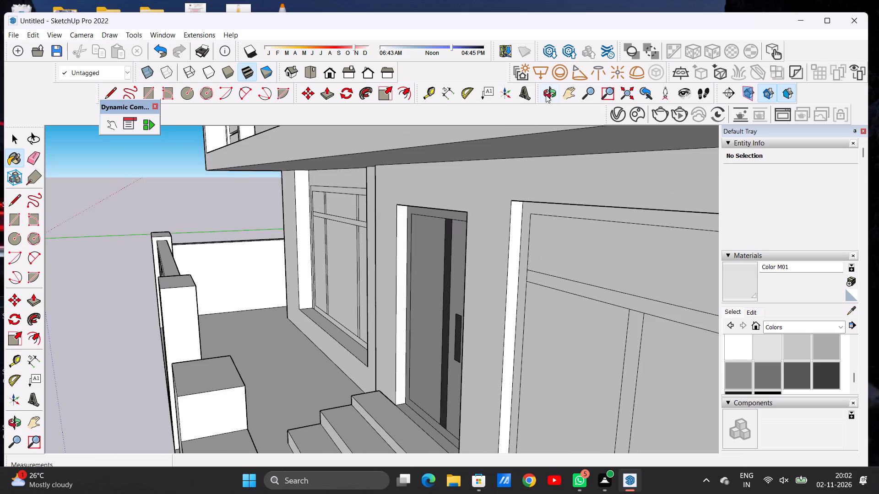
{"action": "left_click", "coordinate": [546, 95]}
{"action": "left_click_drag", "start_coordinate": [402, 290], "coordinate": [583, 292]}
{"action": "left_click_drag", "start_coordinate": [511, 306], "coordinate": [656, 278]}
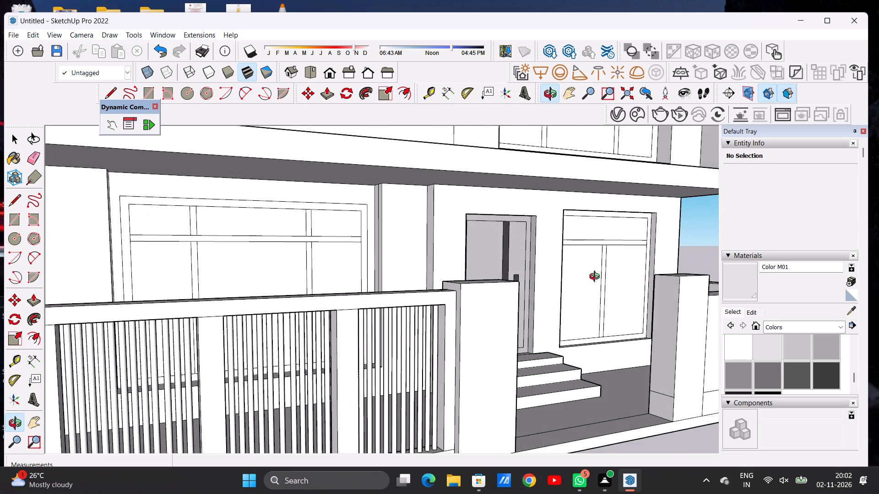
{"action": "left_click_drag", "start_coordinate": [520, 281], "coordinate": [620, 271]}
{"action": "left_click_drag", "start_coordinate": [552, 280], "coordinate": [413, 284]}
{"action": "scroll", "coordinate": [380, 295], "scroll_direction": "down", "scroll_amount": 7}
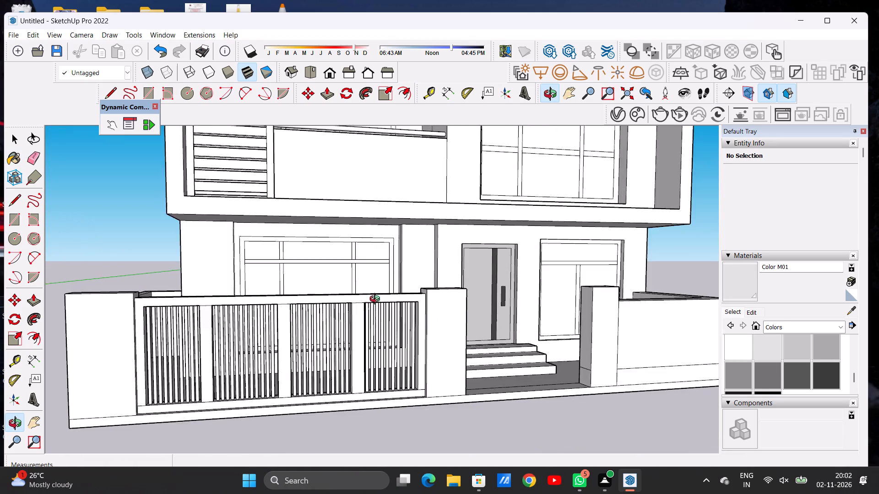
{"action": "scroll", "coordinate": [377, 300], "scroll_direction": "down", "scroll_amount": 5}
{"action": "scroll", "coordinate": [370, 304], "scroll_direction": "up", "scroll_amount": 1}
{"action": "left_click_drag", "start_coordinate": [463, 328], "coordinate": [401, 326]}
{"action": "scroll", "coordinate": [283, 331], "scroll_direction": "down", "scroll_amount": 10}
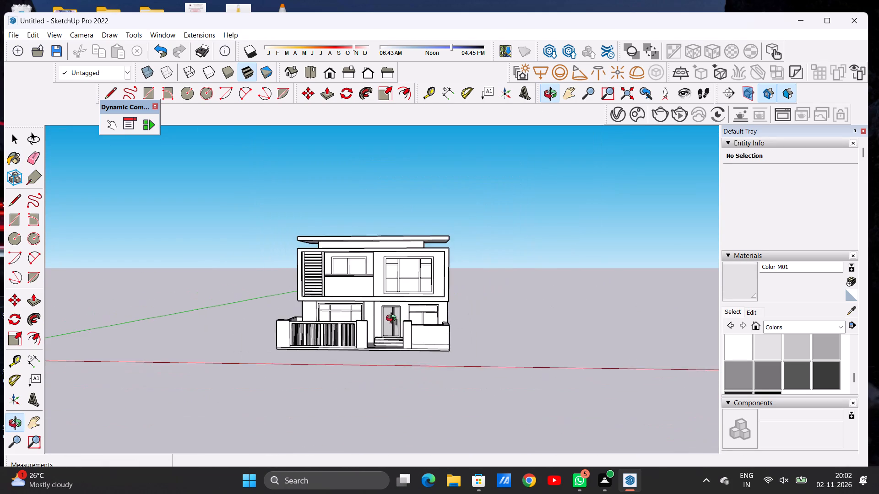
{"action": "scroll", "coordinate": [391, 306], "scroll_direction": "up", "scroll_amount": 10}
{"action": "scroll", "coordinate": [392, 313], "scroll_direction": "down", "scroll_amount": 1}
{"action": "scroll", "coordinate": [392, 316], "scroll_direction": "up", "scroll_amount": 1}
{"action": "scroll", "coordinate": [392, 318], "scroll_direction": "down", "scroll_amount": 1}
{"action": "scroll", "coordinate": [393, 322], "scroll_direction": "up", "scroll_amount": 4}
{"action": "left_click_drag", "start_coordinate": [388, 328], "coordinate": [400, 366]}
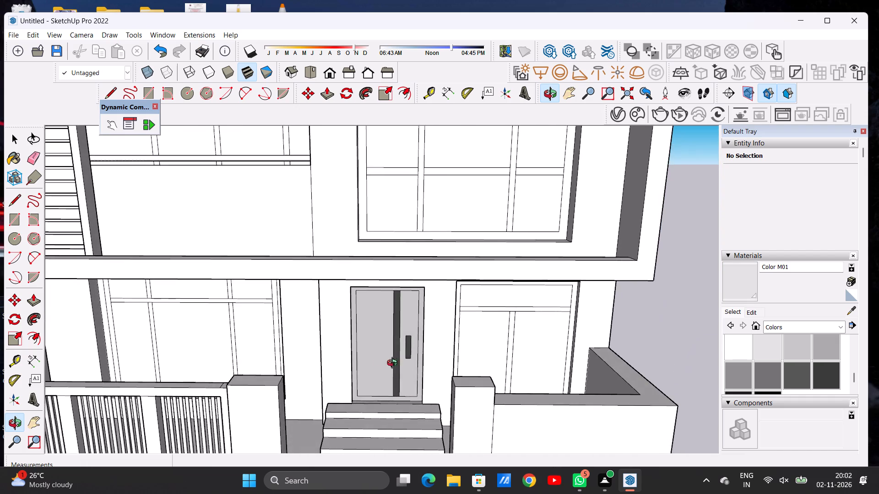
{"action": "scroll", "coordinate": [369, 354], "scroll_direction": "down", "scroll_amount": 1}
{"action": "scroll", "coordinate": [369, 354], "scroll_direction": "up", "scroll_amount": 1}
{"action": "scroll", "coordinate": [369, 354], "scroll_direction": "down", "scroll_amount": 4}
{"action": "scroll", "coordinate": [494, 350], "scroll_direction": "up", "scroll_amount": 8}
{"action": "left_click_drag", "start_coordinate": [490, 359], "coordinate": [466, 356]}
{"action": "left_click_drag", "start_coordinate": [463, 356], "coordinate": [464, 372]}
{"action": "left_click_drag", "start_coordinate": [470, 362], "coordinate": [467, 351]}
{"action": "scroll", "coordinate": [477, 359], "scroll_direction": "up", "scroll_amount": 2}
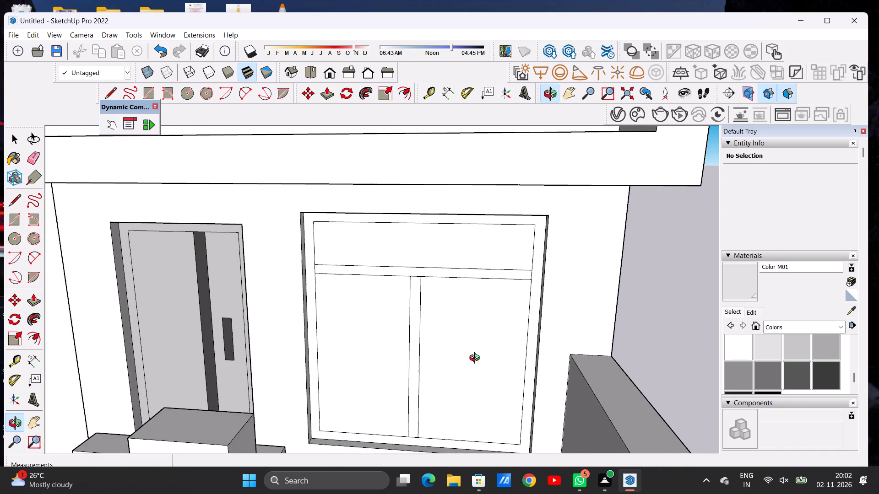
{"action": "scroll", "coordinate": [477, 359], "scroll_direction": "up", "scroll_amount": 1}
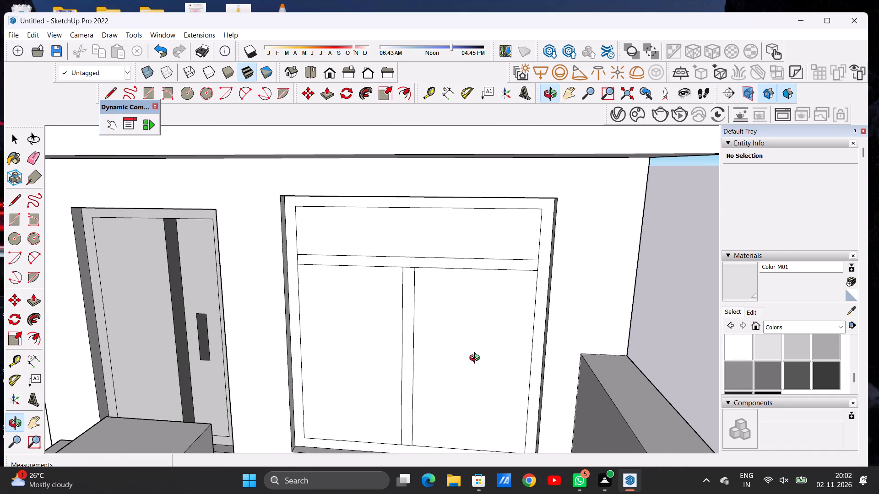
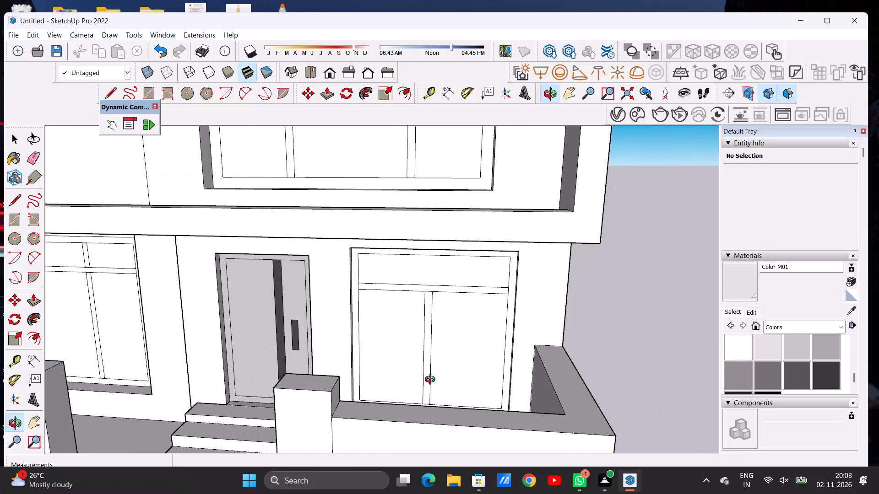
Paint the outer frame of the ground-floor window beside the entrance door with Formica Graystone from the Synthetic Surfaces collection.
{"action": "scroll", "coordinate": [432, 381], "scroll_direction": "up", "scroll_amount": 7}
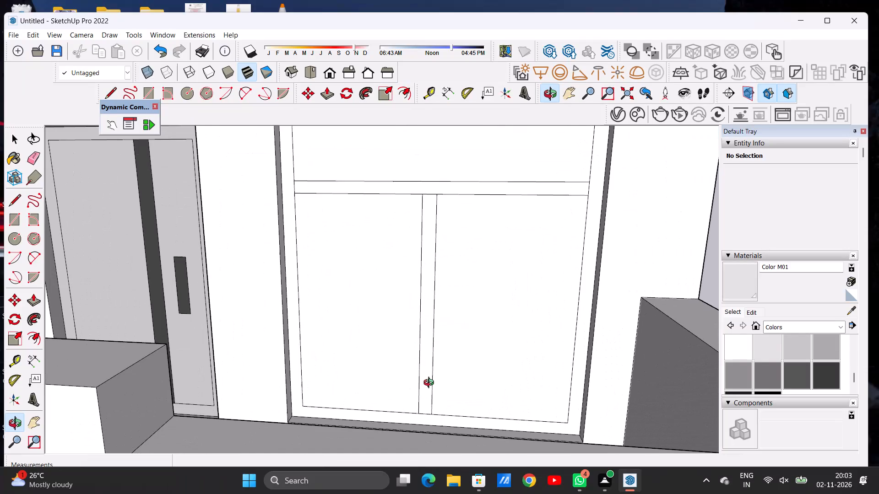
{"action": "left_click_drag", "start_coordinate": [418, 373], "coordinate": [418, 391]}
{"action": "left_click", "coordinate": [420, 385]}
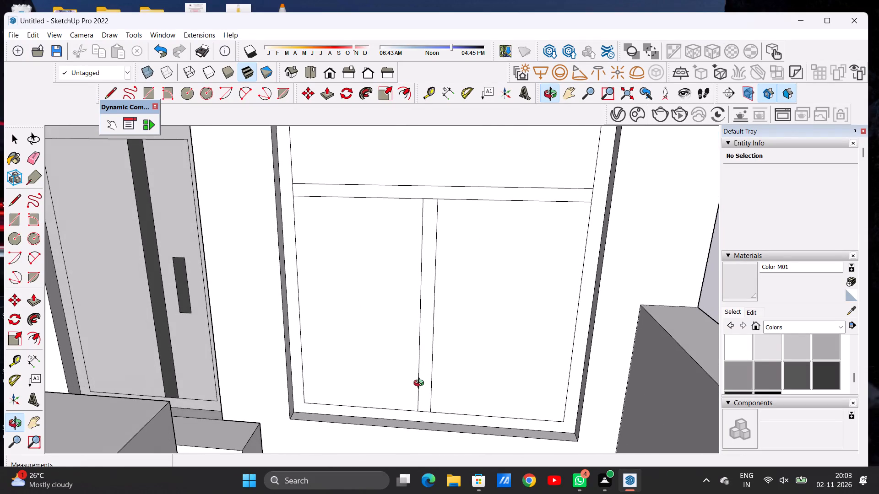
{"action": "scroll", "coordinate": [421, 384], "scroll_direction": "down", "scroll_amount": 6}
{"action": "scroll", "coordinate": [434, 281], "scroll_direction": "up", "scroll_amount": 5}
{"action": "left_click_drag", "start_coordinate": [580, 279], "coordinate": [575, 282]}
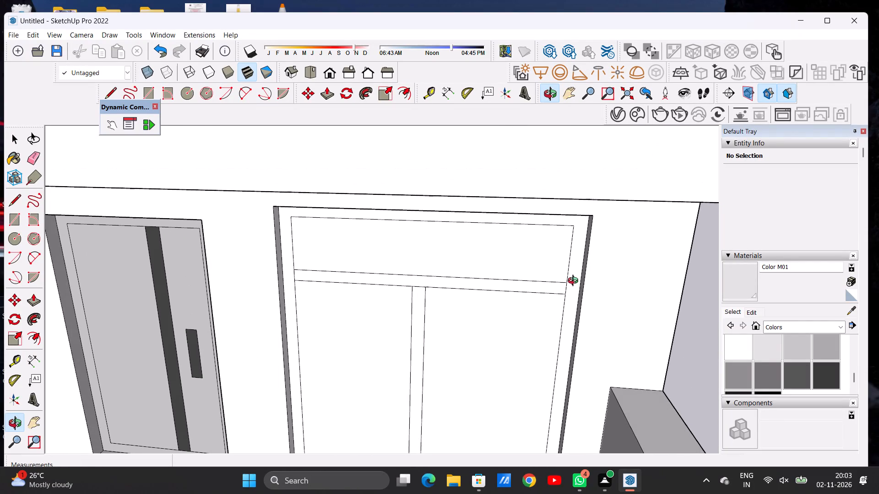
{"action": "key", "text": "space"}
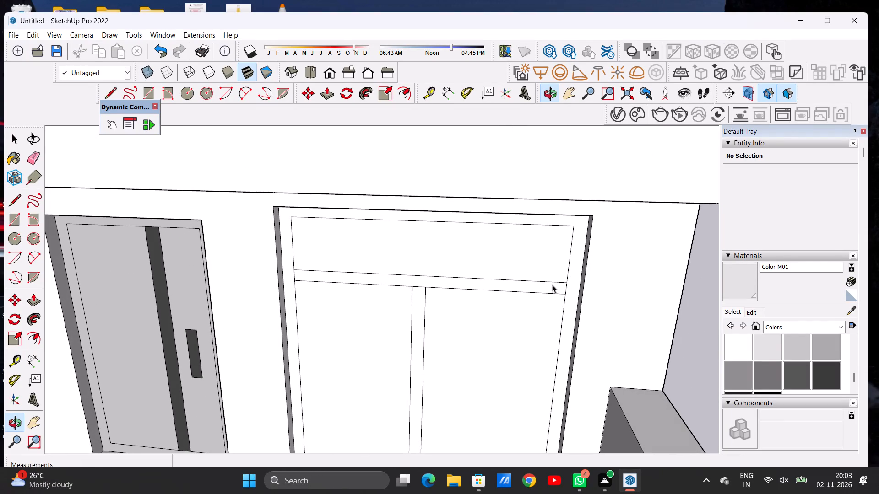
{"action": "left_click", "coordinate": [771, 328]}
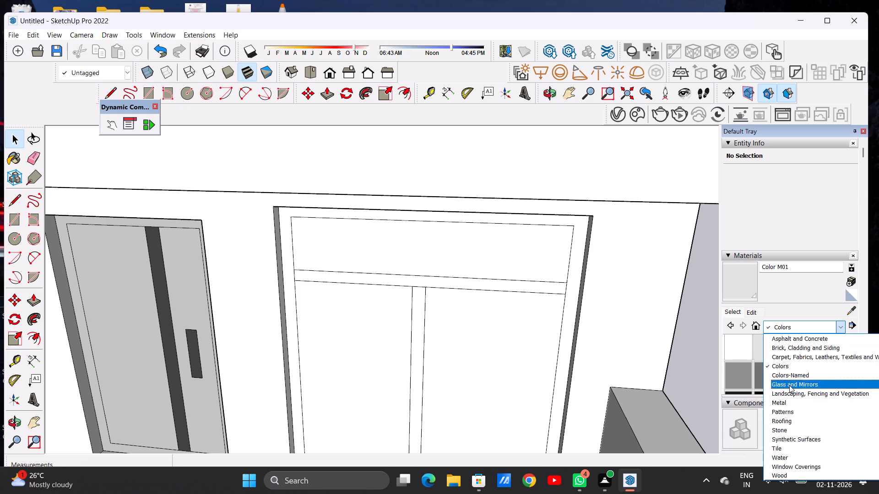
{"action": "left_click", "coordinate": [788, 441]}
{"action": "left_click", "coordinate": [786, 351]}
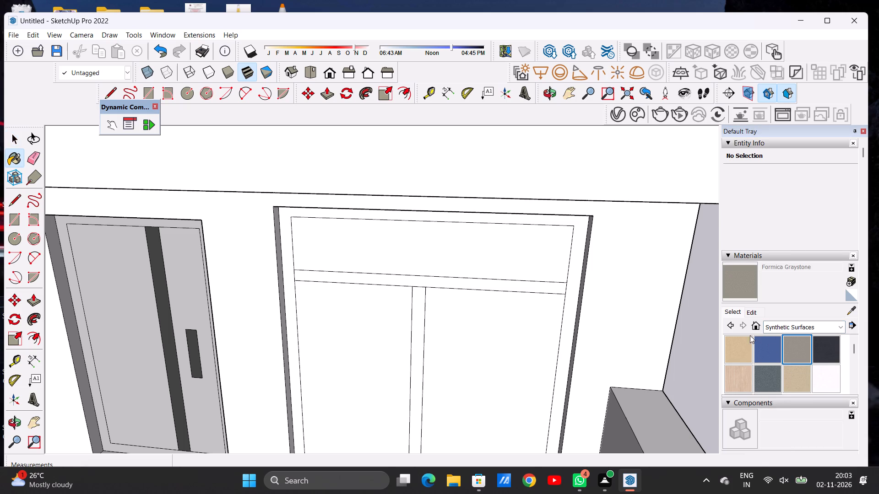
{"action": "scroll", "coordinate": [319, 274], "scroll_direction": "up", "scroll_amount": 2}
{"action": "scroll", "coordinate": [294, 267], "scroll_direction": "down", "scroll_amount": 1}
{"action": "scroll", "coordinate": [285, 267], "scroll_direction": "up", "scroll_amount": 4}
{"action": "left_click", "coordinate": [283, 262]}
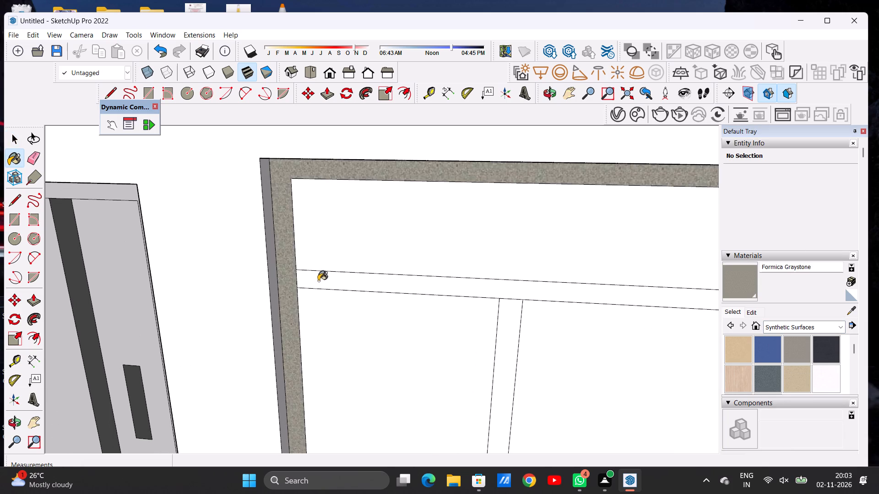
Lighten the Formica Graystone material by raising its colour brightness, checking the tone against the facade.
{"action": "scroll", "coordinate": [322, 285], "scroll_direction": "down", "scroll_amount": 7}
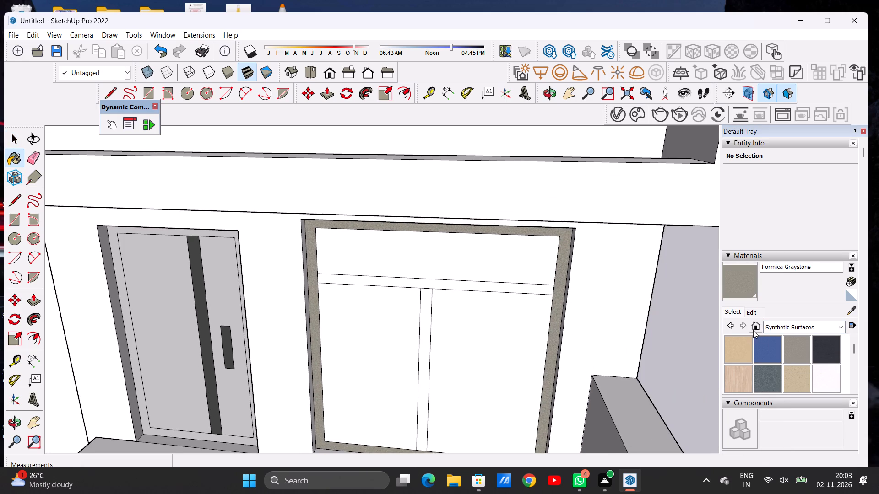
{"action": "left_click", "coordinate": [754, 311]}
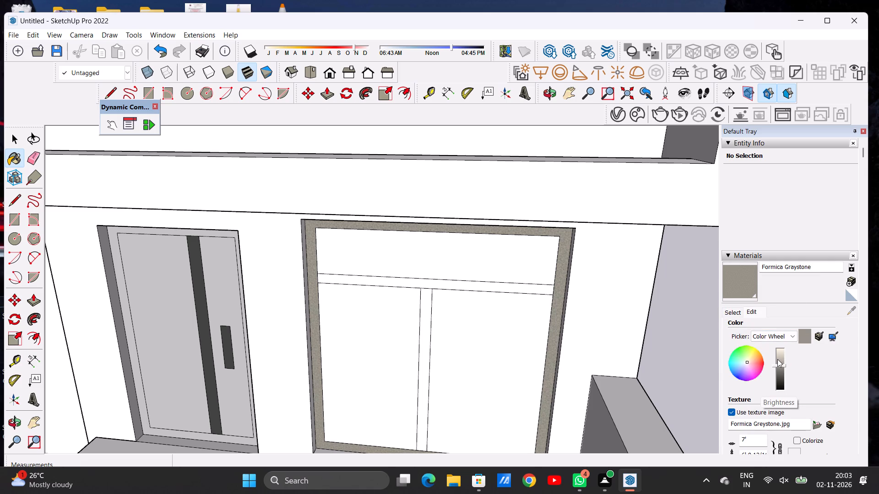
{"action": "left_click", "coordinate": [778, 360]}
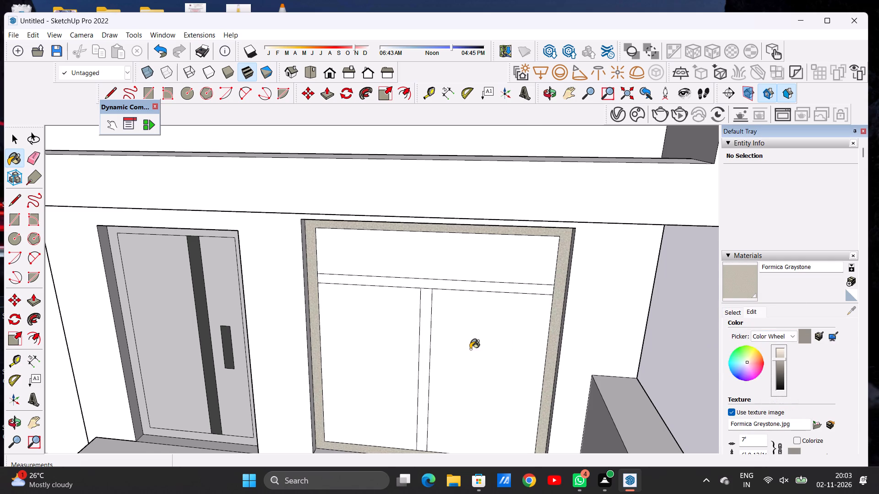
{"action": "scroll", "coordinate": [492, 344], "scroll_direction": "down", "scroll_amount": 5}
{"action": "scroll", "coordinate": [491, 352], "scroll_direction": "up", "scroll_amount": 2}
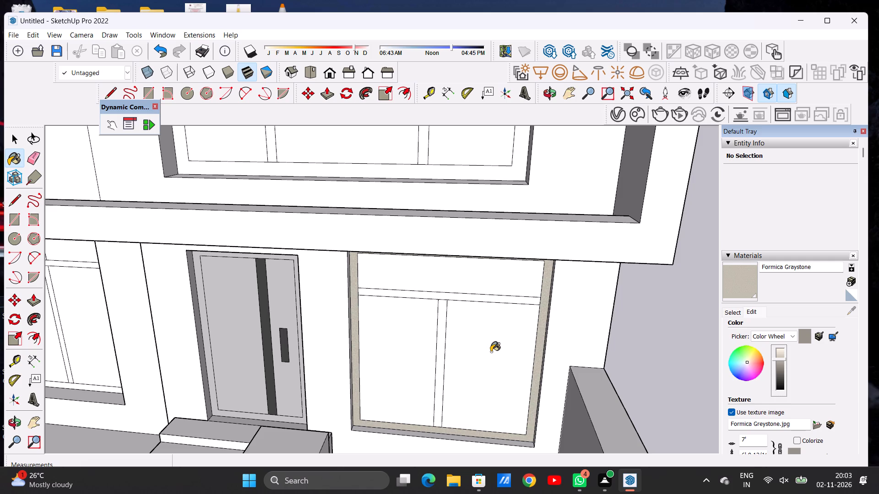
{"action": "scroll", "coordinate": [530, 317], "scroll_direction": "down", "scroll_amount": 7}
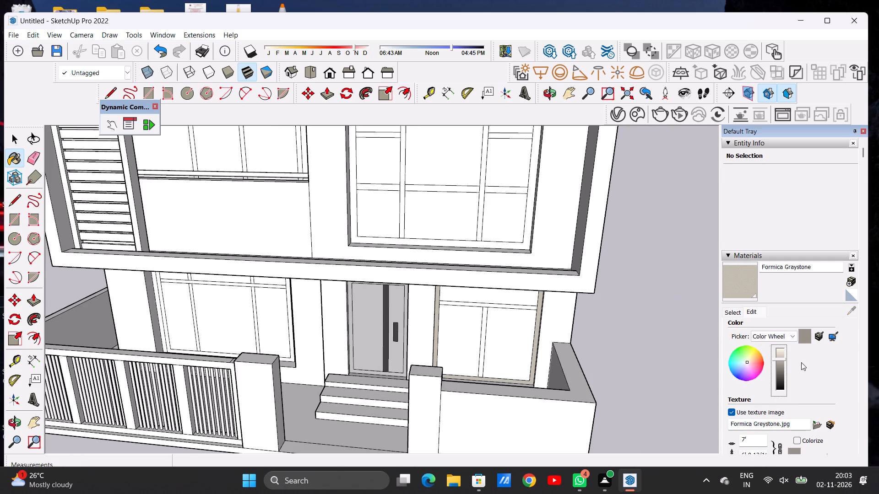
{"action": "left_click", "coordinate": [780, 361]}
Paint the horizontal transom and the vertical mullion of the window beside the entrance door with Formica Graystone.
{"action": "scroll", "coordinate": [496, 317], "scroll_direction": "up", "scroll_amount": 2}
{"action": "scroll", "coordinate": [494, 318], "scroll_direction": "down", "scroll_amount": 1}
{"action": "scroll", "coordinate": [492, 319], "scroll_direction": "up", "scroll_amount": 4}
{"action": "scroll", "coordinate": [476, 316], "scroll_direction": "down", "scroll_amount": 1}
{"action": "scroll", "coordinate": [475, 316], "scroll_direction": "up", "scroll_amount": 13}
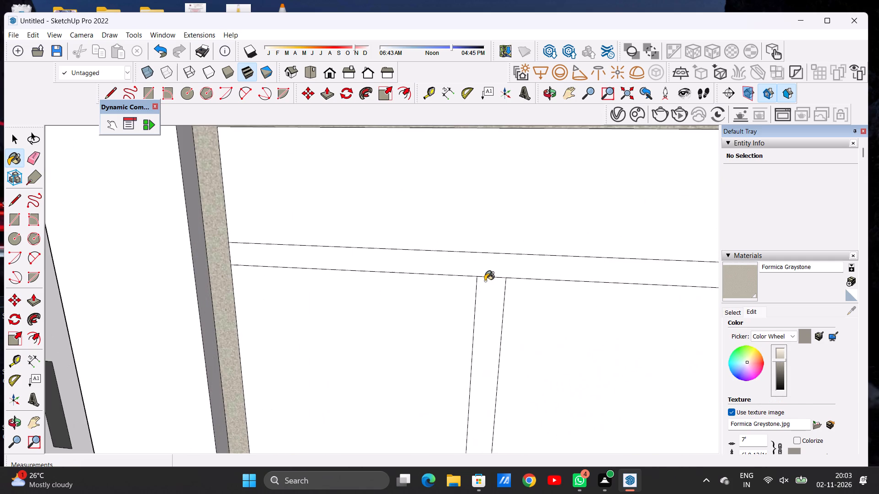
{"action": "left_click", "coordinate": [491, 270]}
{"action": "left_click", "coordinate": [491, 306]}
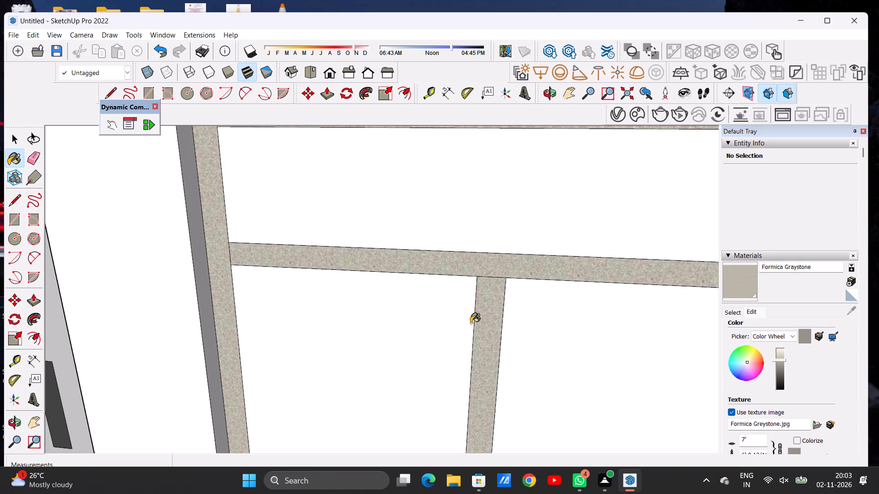
Examine the painted window frame within the whole front facade from raised and frontal viewpoints.
{"action": "scroll", "coordinate": [471, 323], "scroll_direction": "down", "scroll_amount": 4}
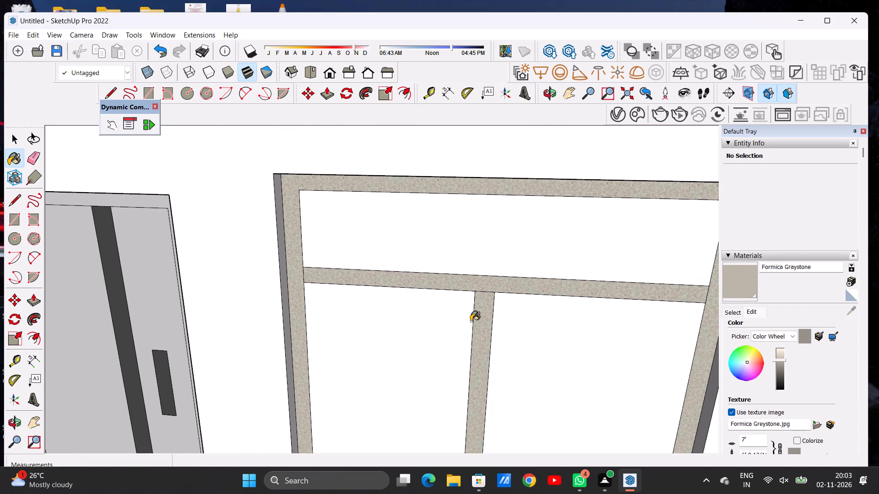
{"action": "scroll", "coordinate": [475, 311], "scroll_direction": "down", "scroll_amount": 6}
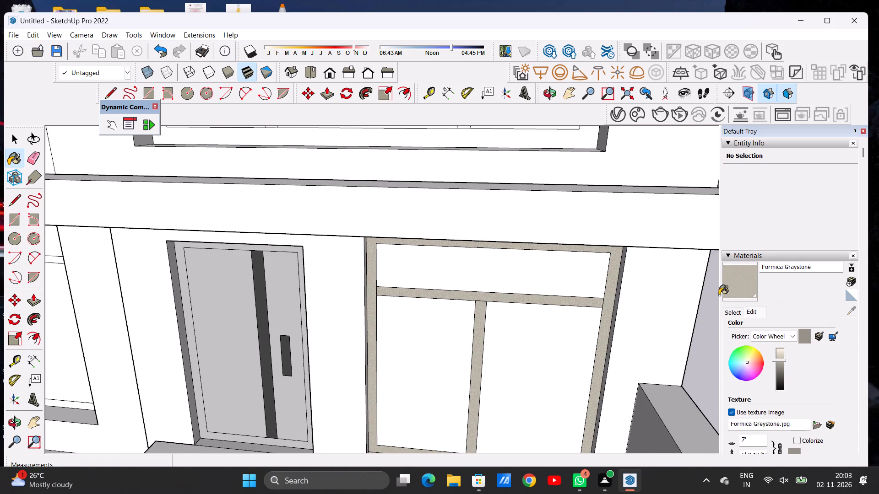
{"action": "scroll", "coordinate": [567, 293], "scroll_direction": "down", "scroll_amount": 3}
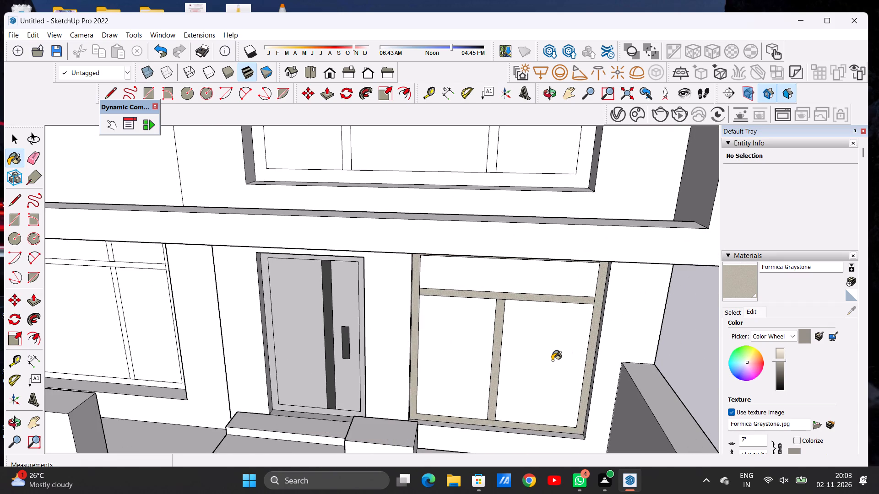
{"action": "key", "text": "o"}
{"action": "scroll", "coordinate": [468, 360], "scroll_direction": "down", "scroll_amount": 10}
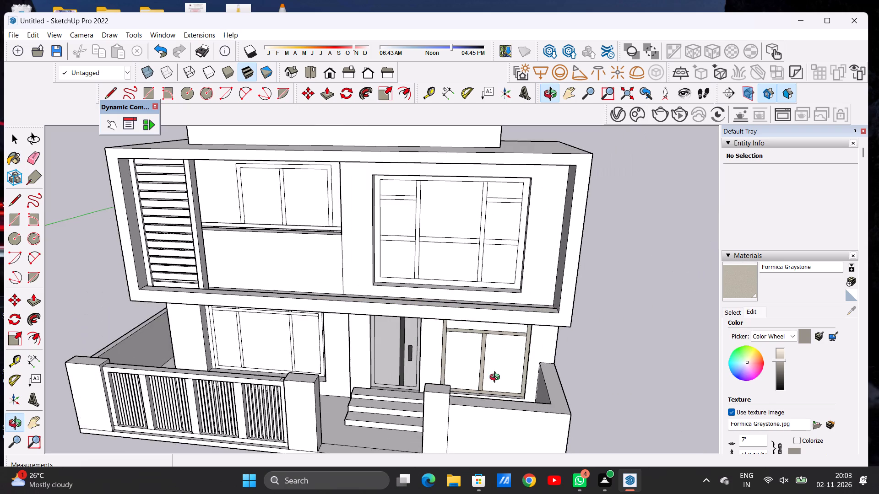
{"action": "left_click_drag", "start_coordinate": [497, 378], "coordinate": [577, 333]}
{"action": "left_click_drag", "start_coordinate": [450, 345], "coordinate": [347, 371]}
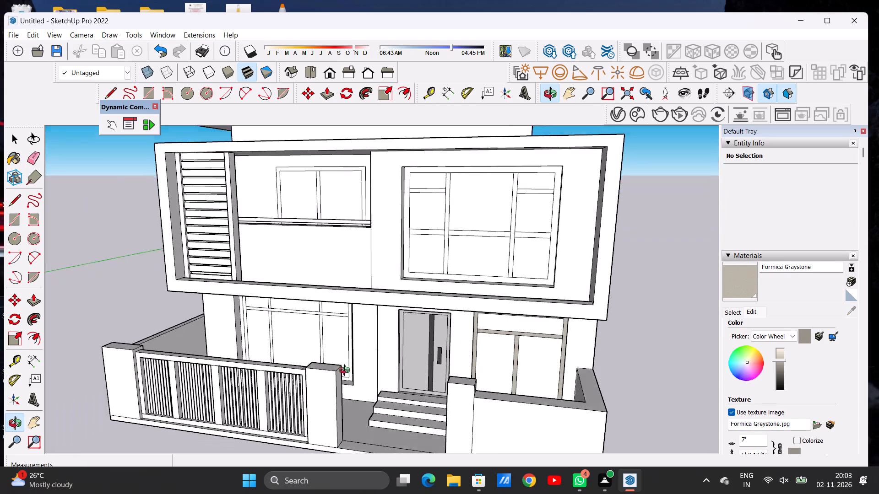
{"action": "left_click_drag", "start_coordinate": [347, 371], "coordinate": [403, 411]}
Paint the window recess's door-side inner face and its sill face with Formica Graystone.
{"action": "scroll", "coordinate": [501, 361], "scroll_direction": "up", "scroll_amount": 1}
{"action": "scroll", "coordinate": [501, 361], "scroll_direction": "down", "scroll_amount": 1}
{"action": "scroll", "coordinate": [501, 361], "scroll_direction": "up", "scroll_amount": 10}
{"action": "left_click_drag", "start_coordinate": [492, 355], "coordinate": [406, 322]}
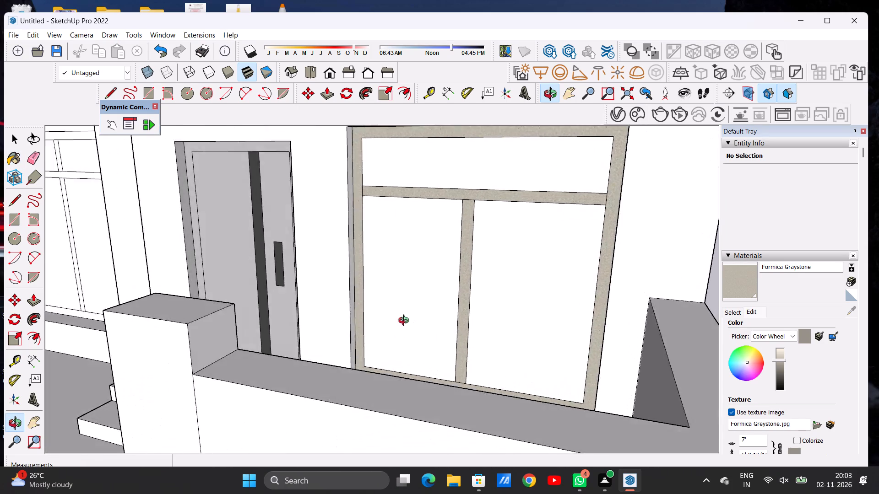
{"action": "left_click_drag", "start_coordinate": [406, 322], "coordinate": [343, 360]}
{"action": "scroll", "coordinate": [356, 361], "scroll_direction": "up", "scroll_amount": 12}
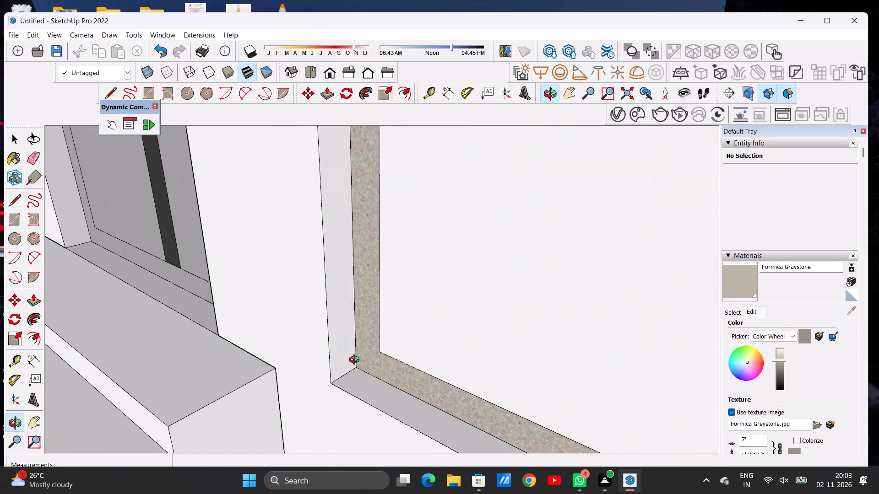
{"action": "left_click", "coordinate": [740, 291]}
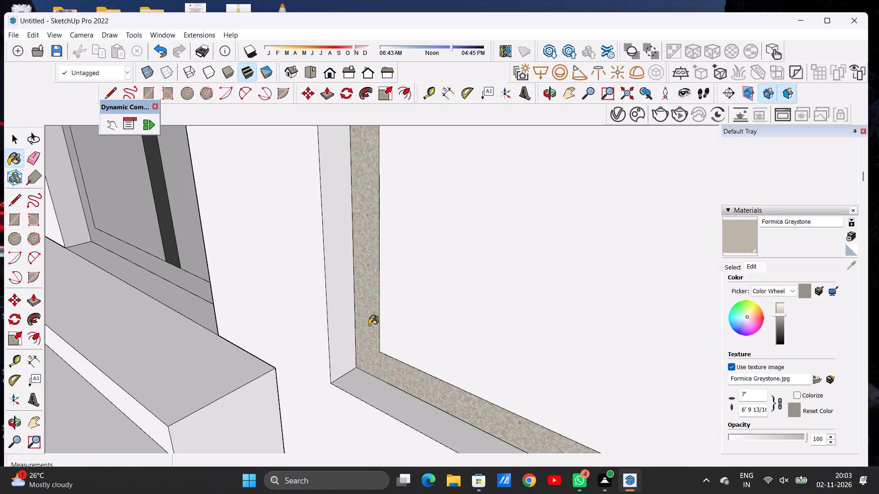
{"action": "left_click", "coordinate": [340, 331]}
{"action": "left_click", "coordinate": [356, 381]}
Paint the window recess's top face and its remaining inner side face with Formica Graystone.
{"action": "scroll", "coordinate": [354, 381], "scroll_direction": "down", "scroll_amount": 7}
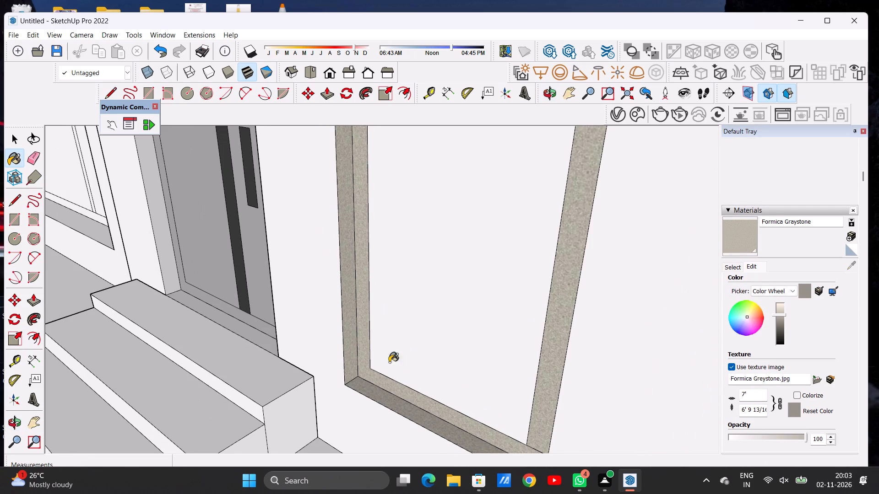
{"action": "left_click", "coordinate": [550, 93]}
{"action": "left_click_drag", "start_coordinate": [305, 336], "coordinate": [376, 326]}
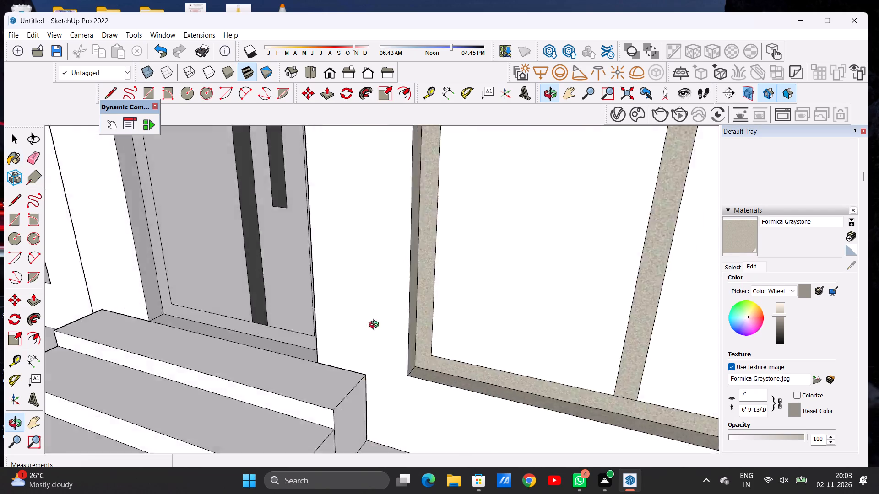
{"action": "left_click_drag", "start_coordinate": [376, 326], "coordinate": [432, 318]}
{"action": "scroll", "coordinate": [328, 346], "scroll_direction": "down", "scroll_amount": 14}
{"action": "left_click_drag", "start_coordinate": [407, 331], "coordinate": [420, 327]}
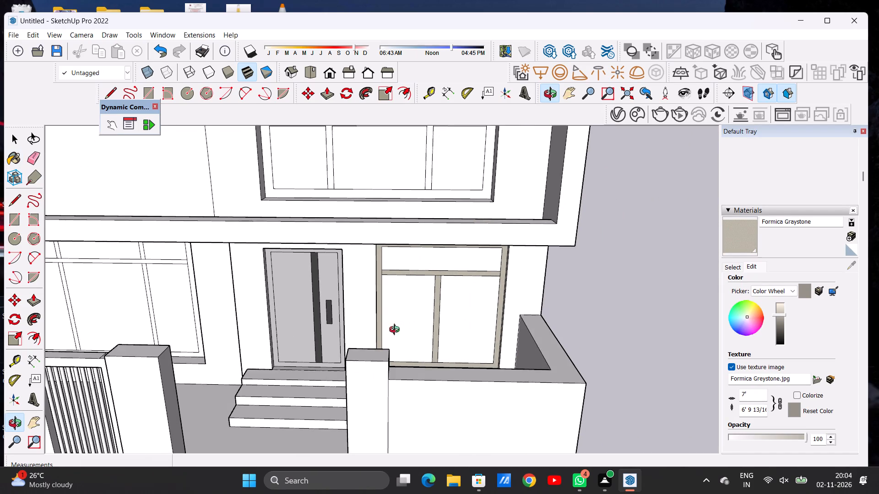
{"action": "left_click_drag", "start_coordinate": [379, 333], "coordinate": [521, 295]}
{"action": "scroll", "coordinate": [445, 246], "scroll_direction": "up", "scroll_amount": 14}
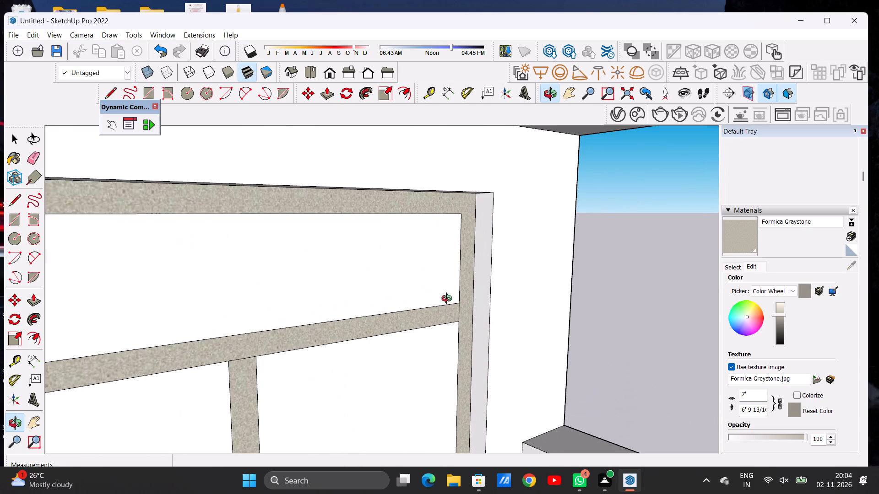
{"action": "left_click_drag", "start_coordinate": [449, 302], "coordinate": [442, 203]}
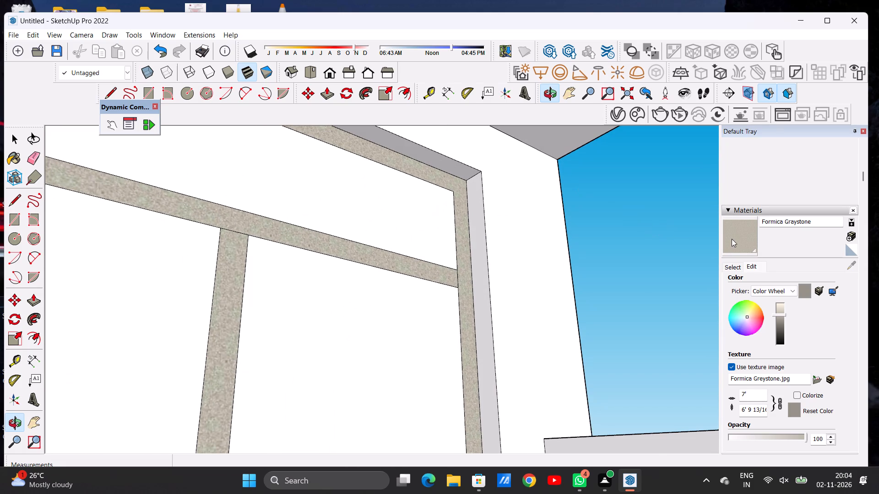
{"action": "left_click", "coordinate": [732, 239]}
{"action": "scroll", "coordinate": [451, 166], "scroll_direction": "up", "scroll_amount": 7}
{"action": "left_click", "coordinate": [451, 166]}
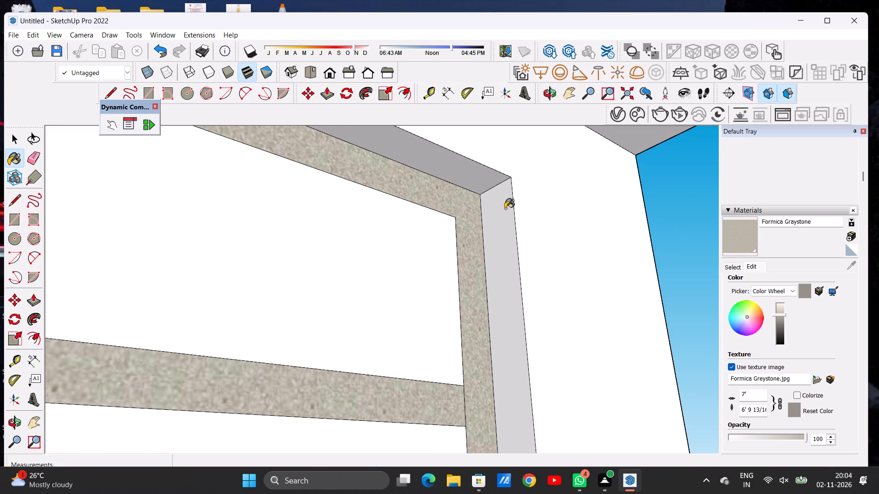
{"action": "left_click", "coordinate": [502, 219]}
{"action": "key", "text": "space"}
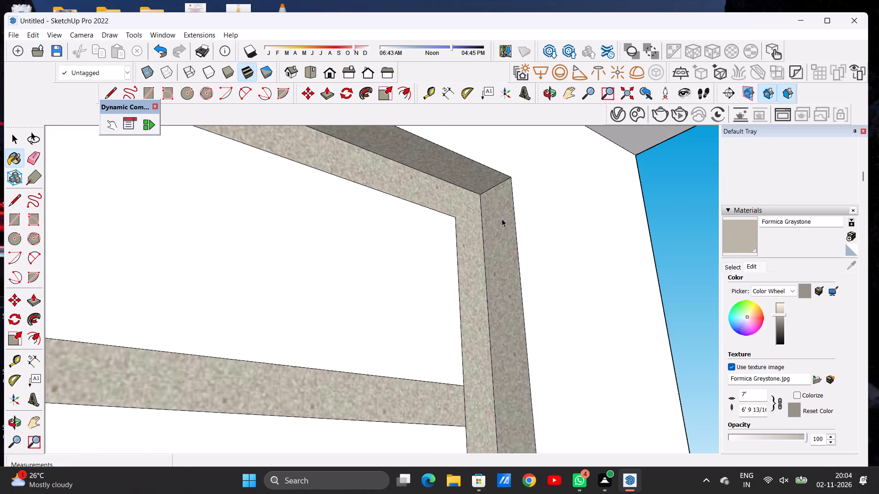
Examine the finished window frame and recess beside the entrance door, both within the overall facade and close up.
{"action": "type", "text": "O"}
{"action": "scroll", "coordinate": [406, 277], "scroll_direction": "down", "scroll_amount": 6}
{"action": "left_click_drag", "start_coordinate": [415, 284], "coordinate": [334, 334]}
{"action": "scroll", "coordinate": [407, 332], "scroll_direction": "down", "scroll_amount": 8}
{"action": "scroll", "coordinate": [433, 325], "scroll_direction": "down", "scroll_amount": 15}
{"action": "left_click_drag", "start_coordinate": [413, 335], "coordinate": [391, 338]}
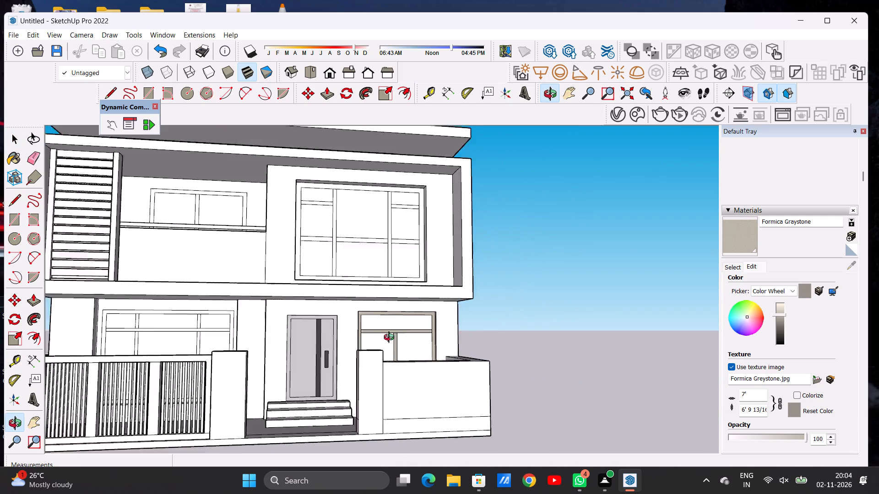
{"action": "left_click_drag", "start_coordinate": [391, 338], "coordinate": [354, 411]}
{"action": "scroll", "coordinate": [430, 320], "scroll_direction": "up", "scroll_amount": 4}
{"action": "scroll", "coordinate": [430, 320], "scroll_direction": "down", "scroll_amount": 1}
{"action": "scroll", "coordinate": [430, 320], "scroll_direction": "up", "scroll_amount": 5}
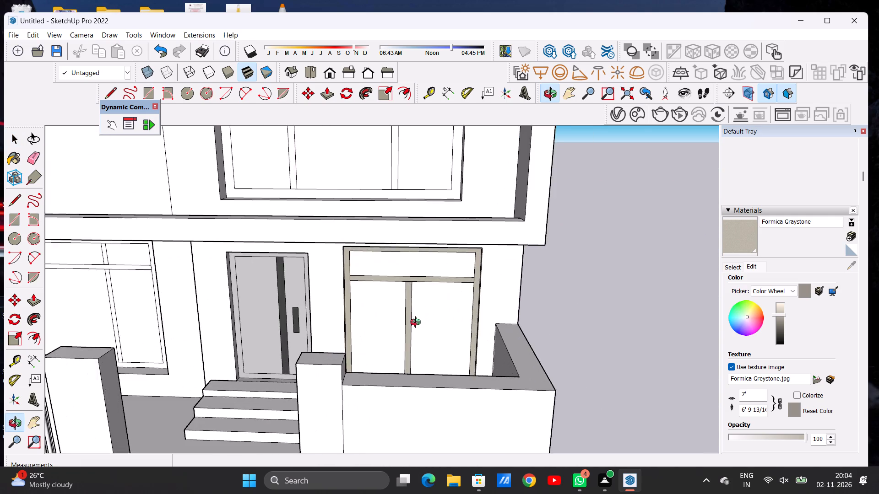
{"action": "scroll", "coordinate": [418, 323], "scroll_direction": "up", "scroll_amount": 3}
{"action": "left_click_drag", "start_coordinate": [417, 348], "coordinate": [413, 336]}
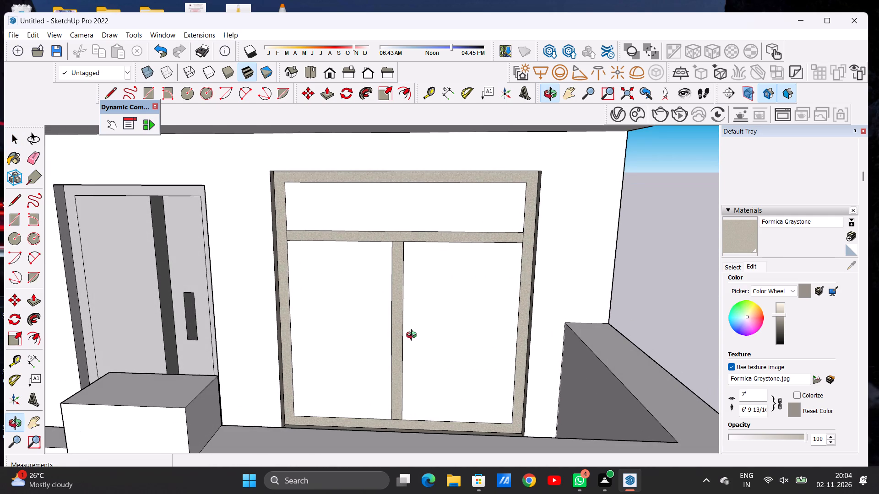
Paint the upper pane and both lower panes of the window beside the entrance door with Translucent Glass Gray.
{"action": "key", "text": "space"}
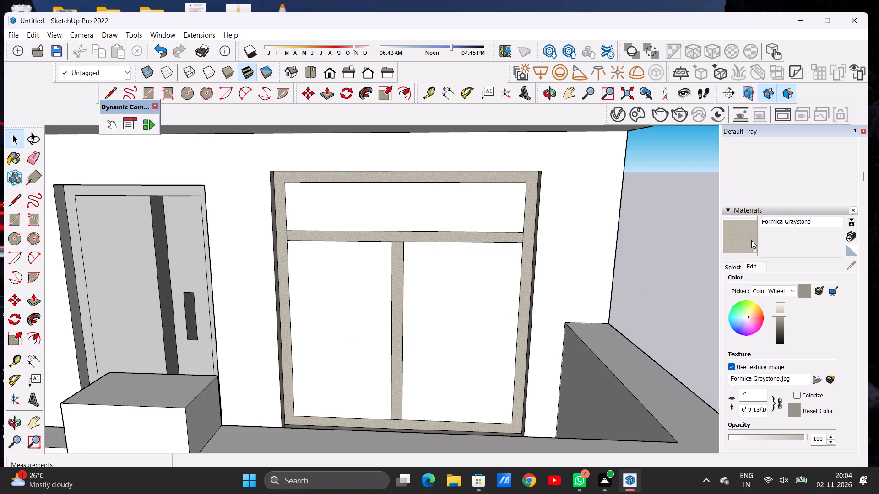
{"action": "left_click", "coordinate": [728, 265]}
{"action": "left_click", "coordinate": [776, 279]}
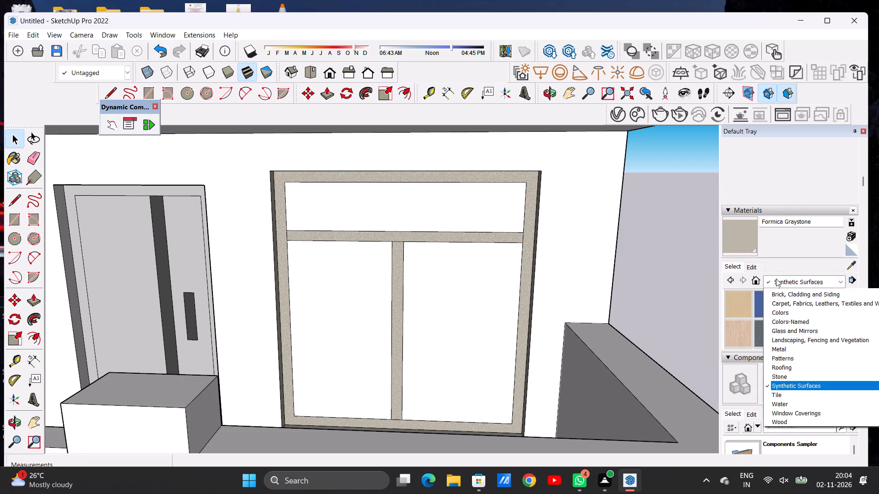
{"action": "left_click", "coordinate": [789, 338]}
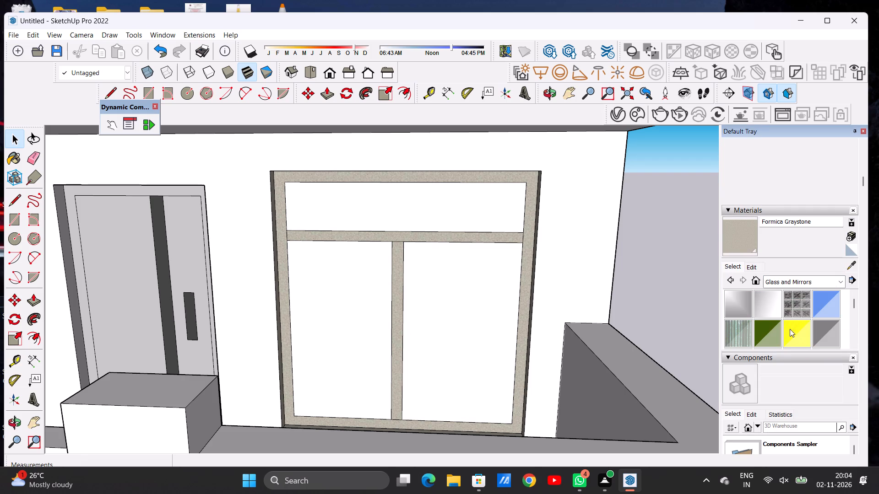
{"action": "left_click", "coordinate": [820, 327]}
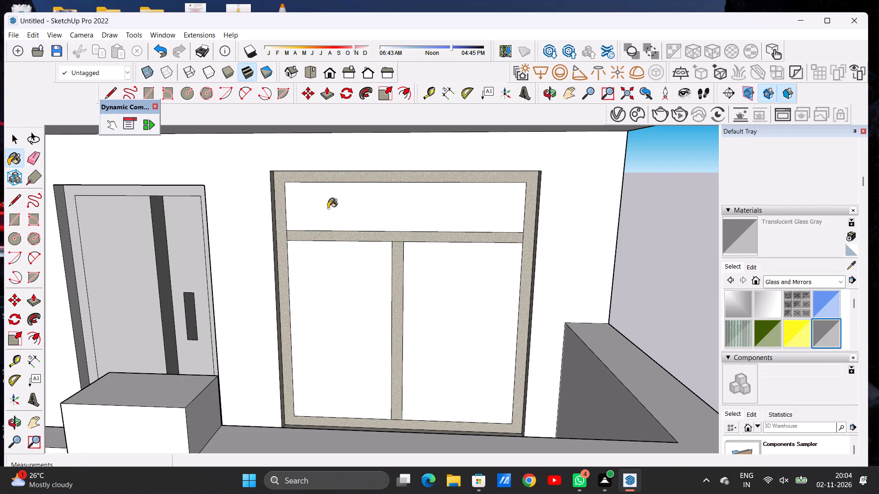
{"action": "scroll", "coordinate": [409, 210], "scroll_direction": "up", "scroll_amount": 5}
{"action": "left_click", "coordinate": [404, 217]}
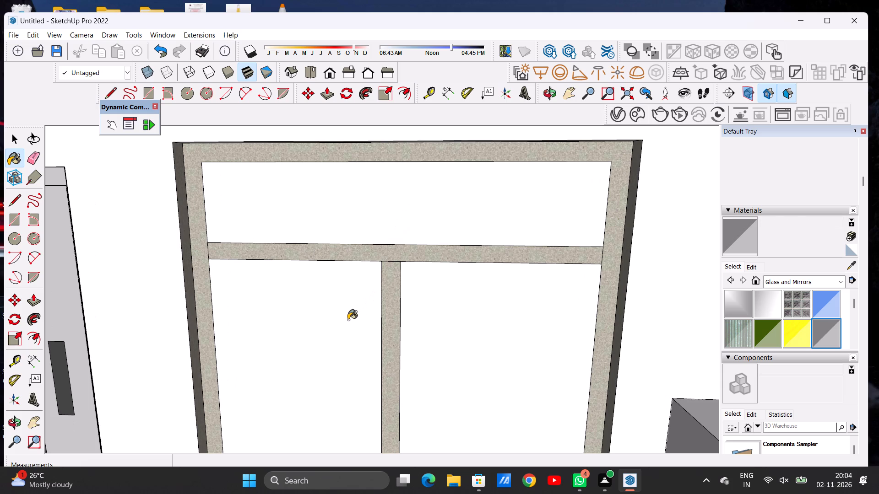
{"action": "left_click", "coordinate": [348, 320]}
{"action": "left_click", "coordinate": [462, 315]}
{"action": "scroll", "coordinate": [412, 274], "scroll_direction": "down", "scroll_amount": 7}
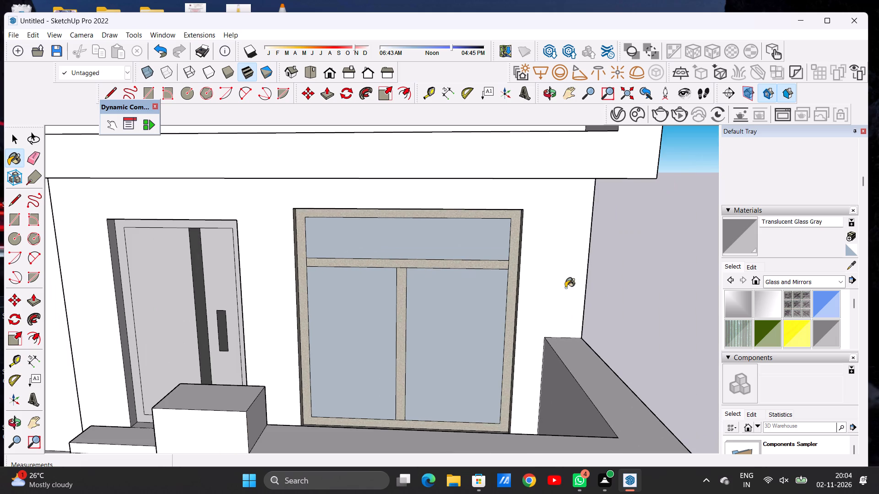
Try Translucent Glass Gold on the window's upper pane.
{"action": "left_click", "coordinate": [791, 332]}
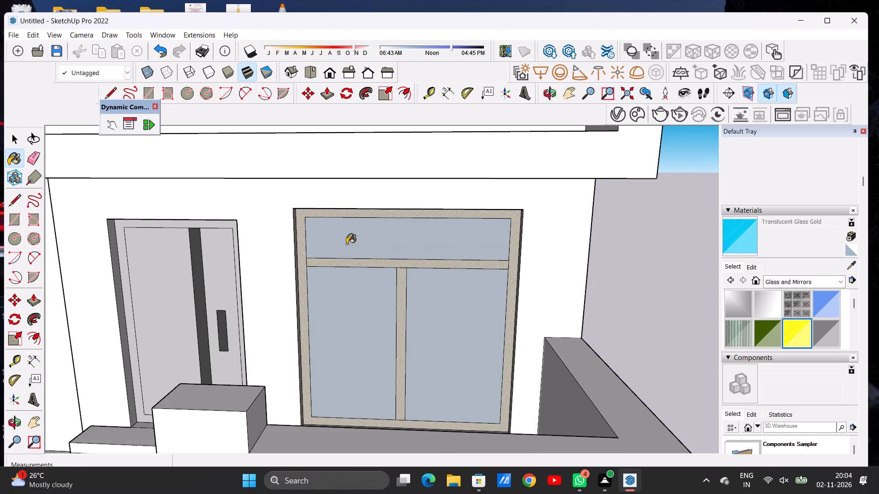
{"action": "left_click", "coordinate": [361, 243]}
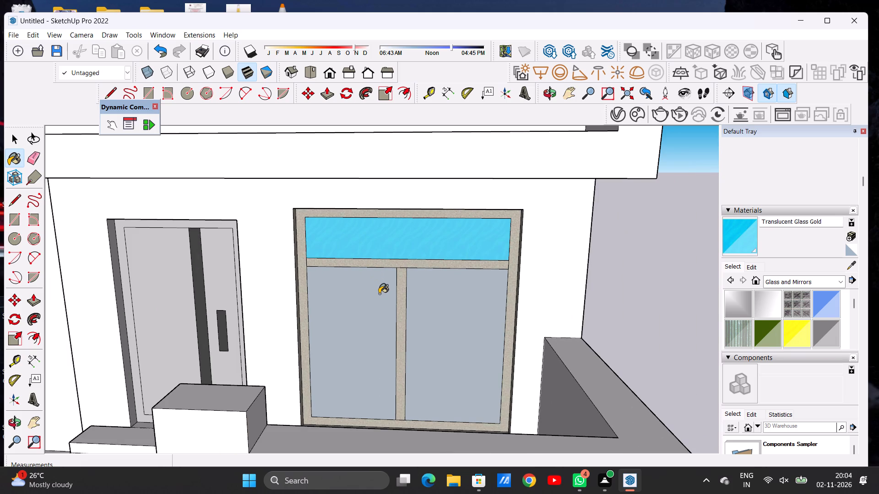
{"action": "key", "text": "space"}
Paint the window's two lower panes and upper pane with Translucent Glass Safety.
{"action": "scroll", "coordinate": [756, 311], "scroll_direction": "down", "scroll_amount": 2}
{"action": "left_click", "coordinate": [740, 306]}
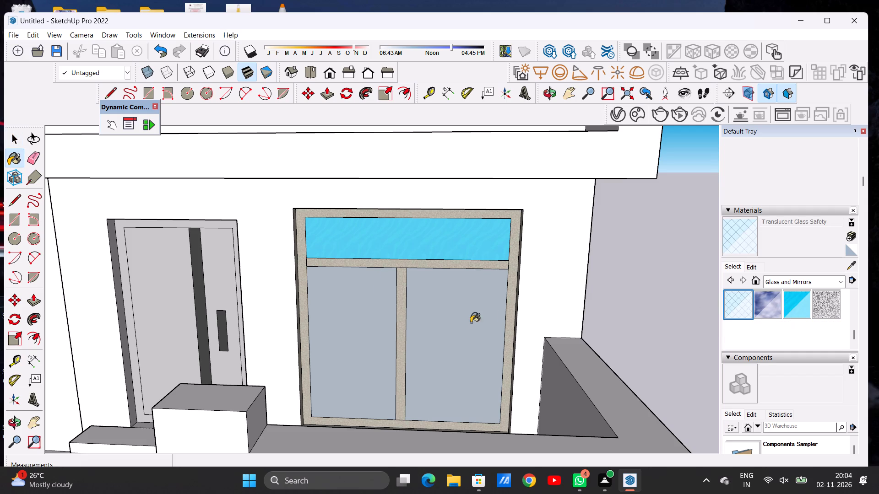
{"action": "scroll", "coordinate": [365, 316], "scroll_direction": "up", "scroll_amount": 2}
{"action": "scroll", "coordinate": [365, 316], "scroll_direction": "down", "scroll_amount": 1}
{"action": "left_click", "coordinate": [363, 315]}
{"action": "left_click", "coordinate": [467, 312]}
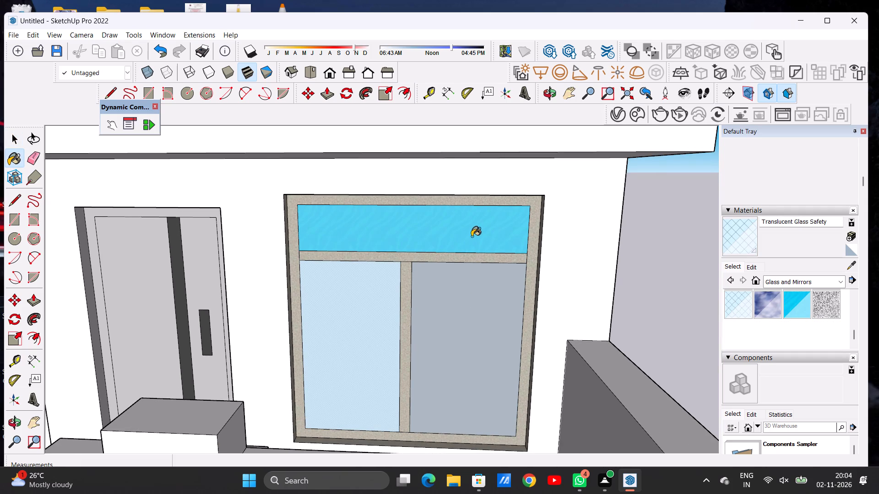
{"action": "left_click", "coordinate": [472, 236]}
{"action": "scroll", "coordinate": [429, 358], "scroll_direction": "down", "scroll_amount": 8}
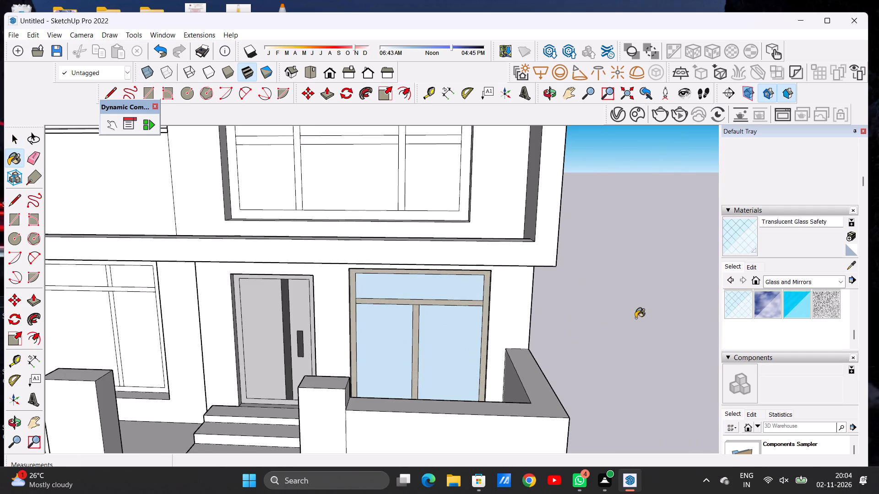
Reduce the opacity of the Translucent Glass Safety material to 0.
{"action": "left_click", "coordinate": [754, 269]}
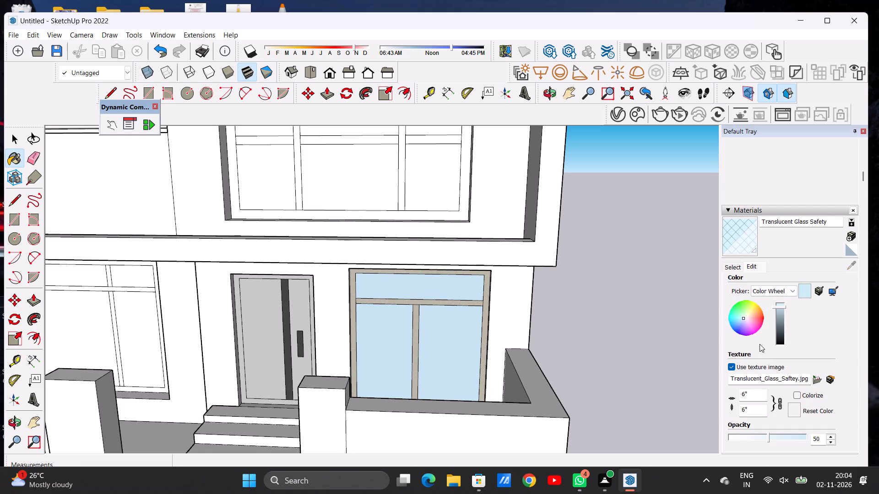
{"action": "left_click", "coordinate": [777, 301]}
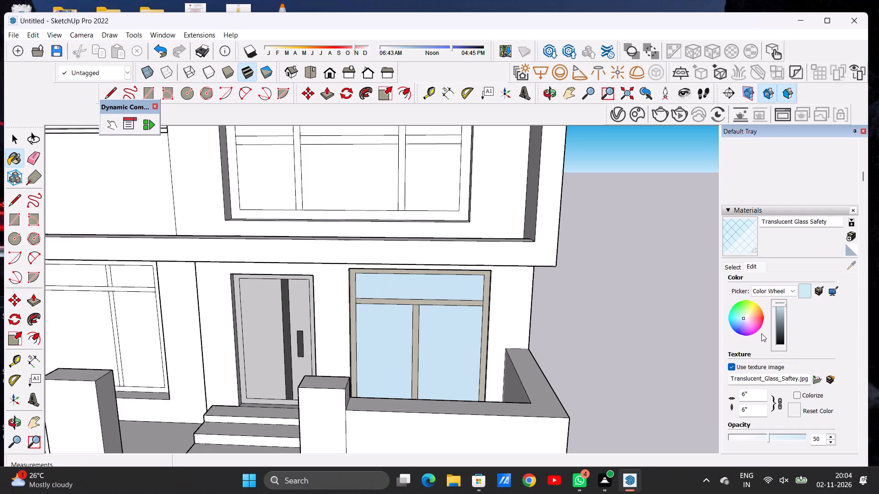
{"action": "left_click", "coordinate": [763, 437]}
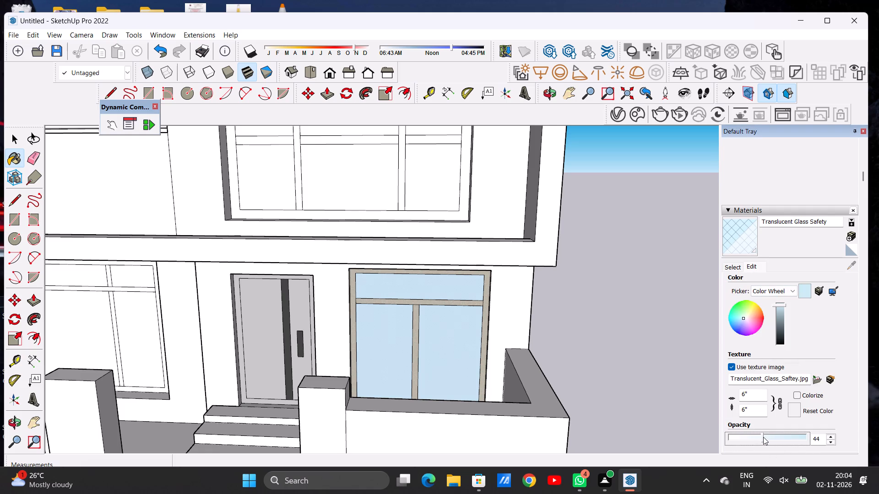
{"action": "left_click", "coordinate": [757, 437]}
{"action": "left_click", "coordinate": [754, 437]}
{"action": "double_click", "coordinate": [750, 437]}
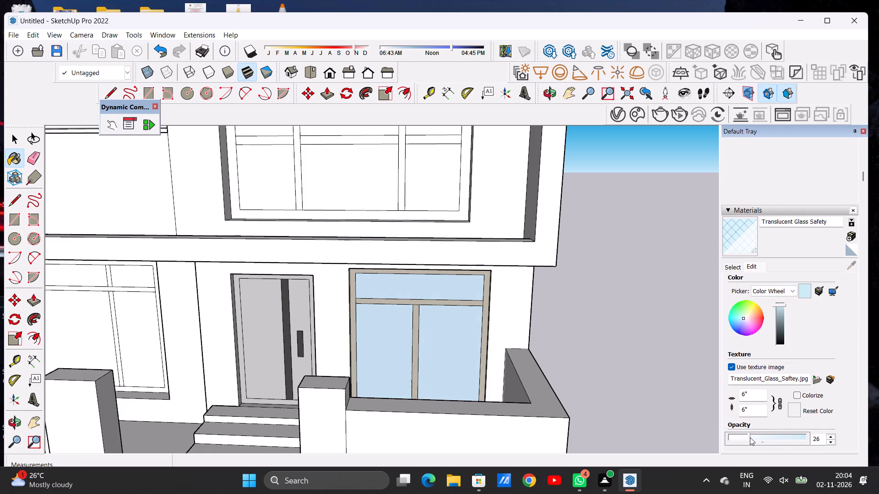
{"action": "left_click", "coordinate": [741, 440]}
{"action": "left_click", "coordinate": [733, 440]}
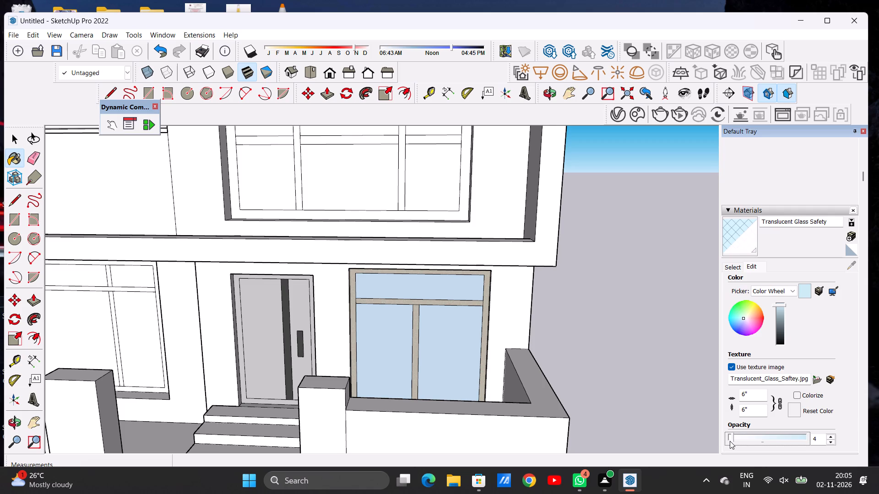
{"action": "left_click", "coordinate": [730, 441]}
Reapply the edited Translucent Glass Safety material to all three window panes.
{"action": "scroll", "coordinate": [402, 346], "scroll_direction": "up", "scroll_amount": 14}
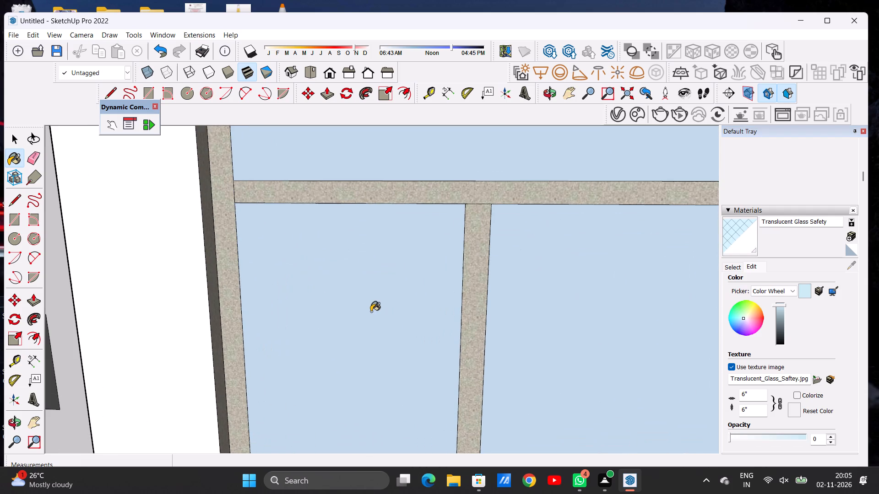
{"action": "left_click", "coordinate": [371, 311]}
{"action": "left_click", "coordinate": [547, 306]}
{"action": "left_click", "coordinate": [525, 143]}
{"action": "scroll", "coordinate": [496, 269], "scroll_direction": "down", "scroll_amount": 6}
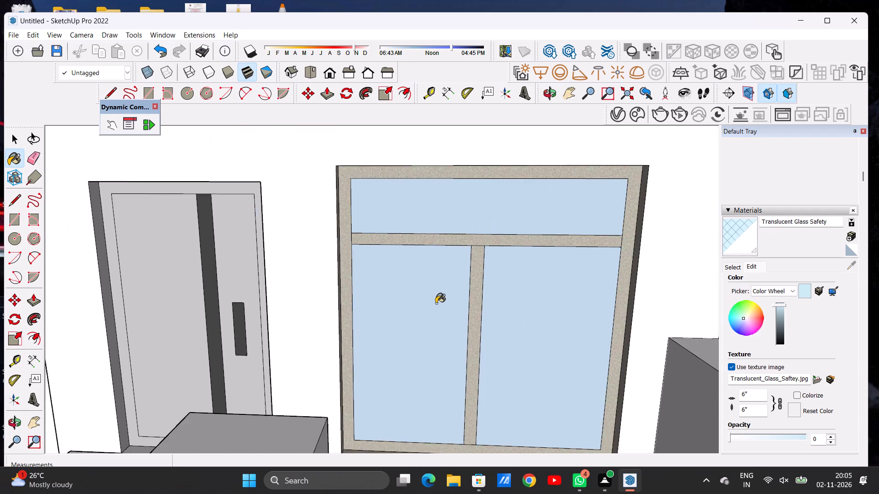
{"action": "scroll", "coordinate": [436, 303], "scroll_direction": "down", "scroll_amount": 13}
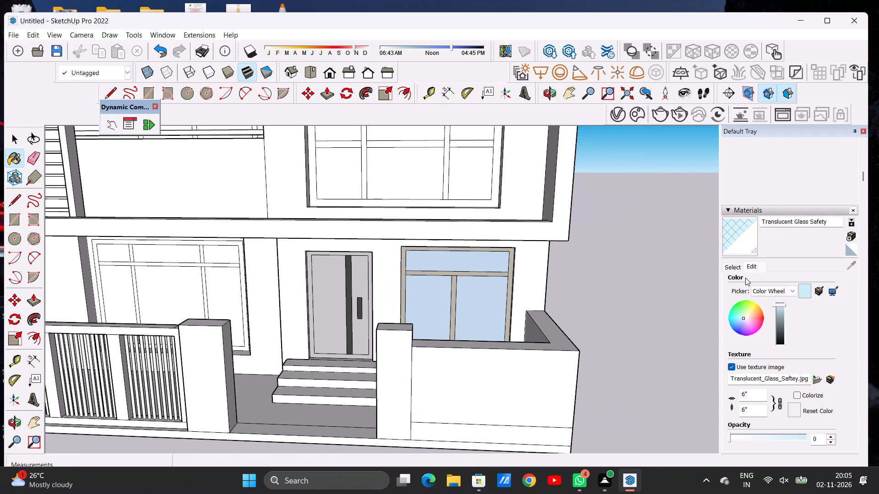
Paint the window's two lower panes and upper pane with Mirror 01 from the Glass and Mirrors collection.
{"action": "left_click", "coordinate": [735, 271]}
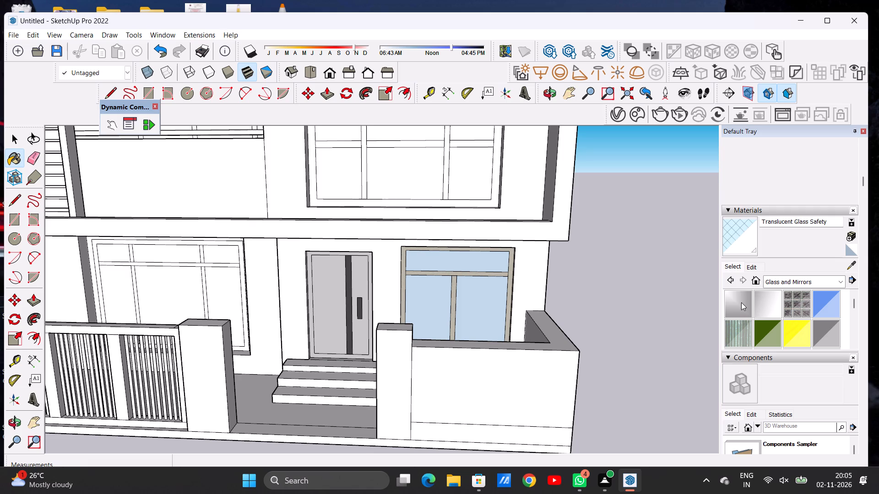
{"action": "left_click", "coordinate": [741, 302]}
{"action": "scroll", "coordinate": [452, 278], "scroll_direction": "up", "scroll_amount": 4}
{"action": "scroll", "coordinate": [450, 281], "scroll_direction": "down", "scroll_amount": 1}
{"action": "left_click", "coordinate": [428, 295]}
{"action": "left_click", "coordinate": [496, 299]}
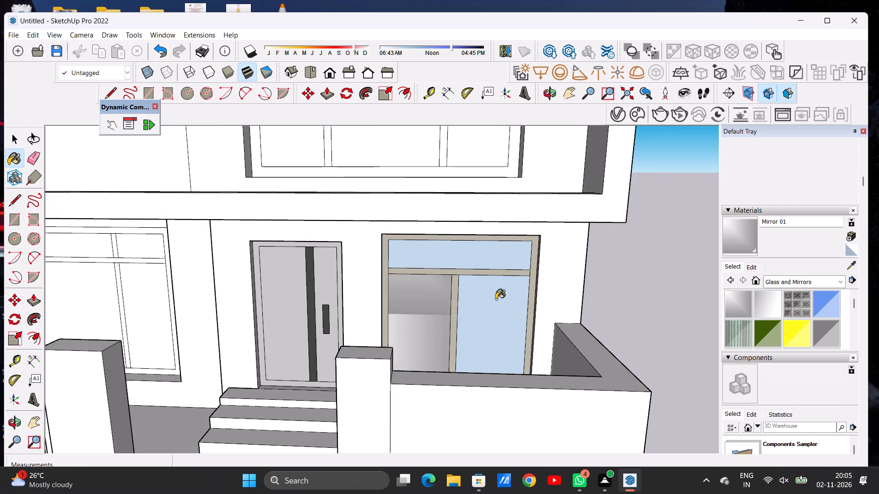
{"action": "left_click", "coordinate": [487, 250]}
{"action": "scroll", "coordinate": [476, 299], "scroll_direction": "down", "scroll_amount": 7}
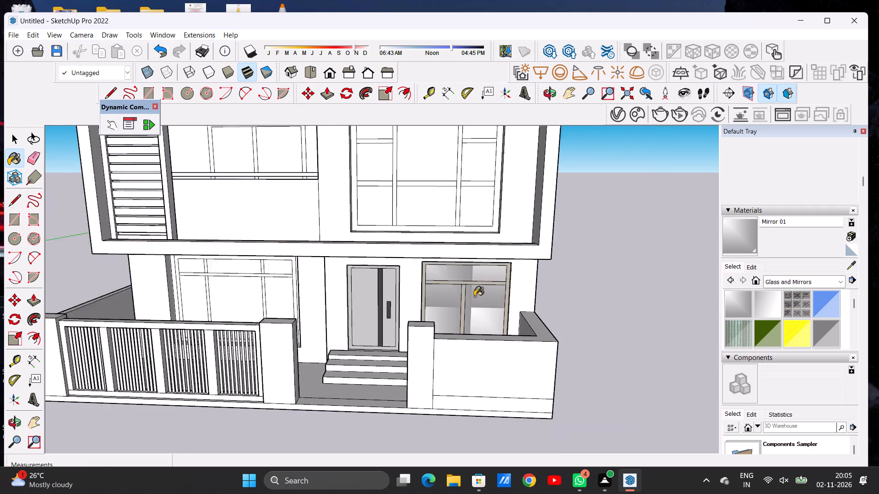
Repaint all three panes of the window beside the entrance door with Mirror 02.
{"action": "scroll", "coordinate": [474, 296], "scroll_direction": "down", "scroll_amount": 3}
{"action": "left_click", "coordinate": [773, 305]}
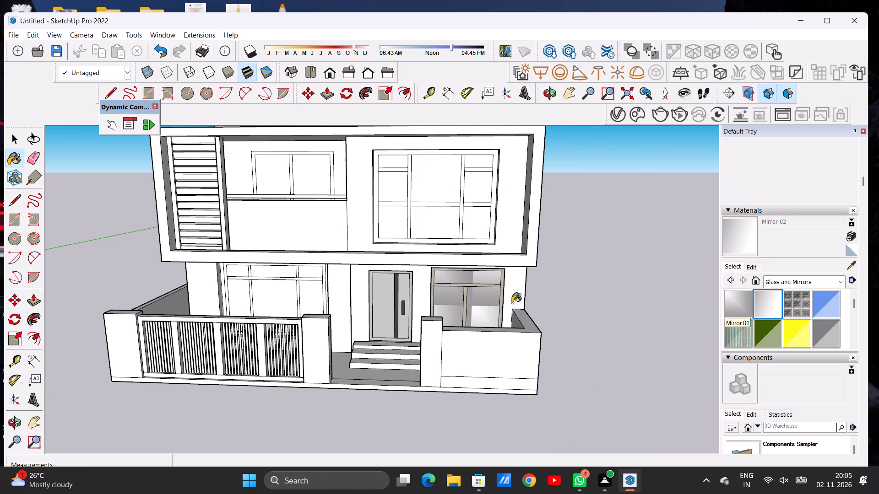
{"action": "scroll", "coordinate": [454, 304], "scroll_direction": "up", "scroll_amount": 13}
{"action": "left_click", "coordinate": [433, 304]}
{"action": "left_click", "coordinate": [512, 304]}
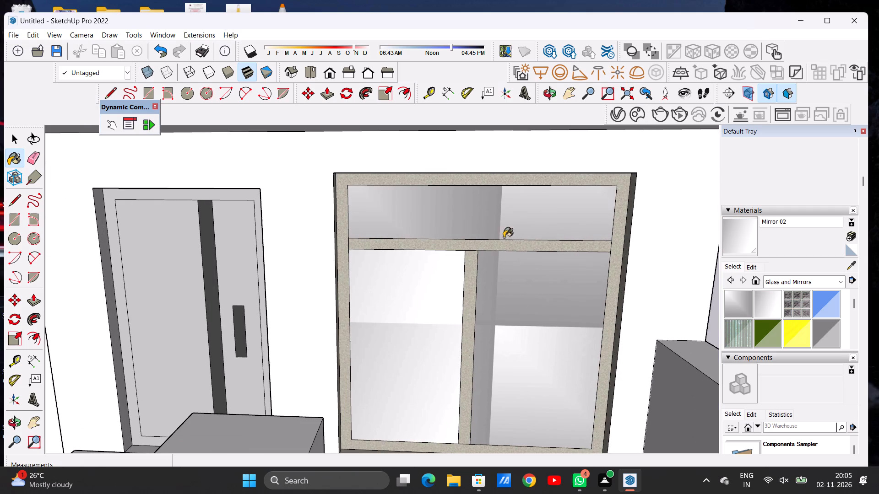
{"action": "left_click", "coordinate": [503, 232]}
Examine the mirrored window panes from near and far within the front facade.
{"action": "scroll", "coordinate": [450, 296], "scroll_direction": "down", "scroll_amount": 13}
{"action": "scroll", "coordinate": [443, 303], "scroll_direction": "up", "scroll_amount": 1}
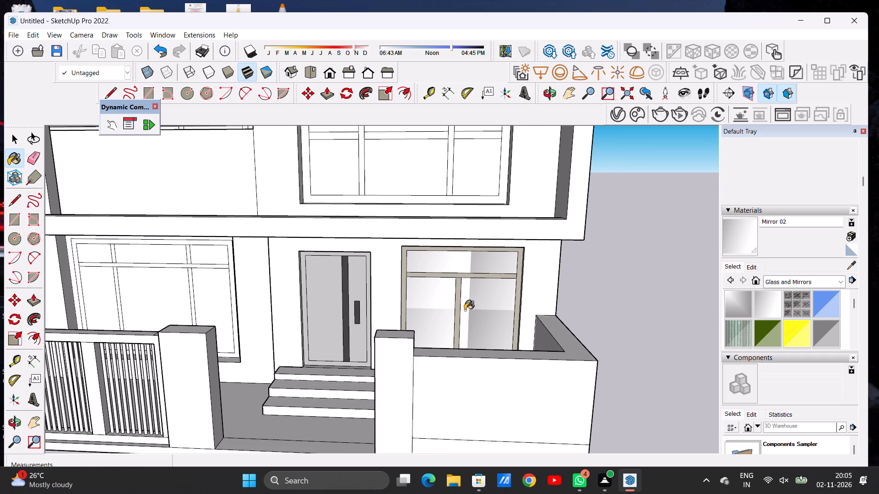
{"action": "scroll", "coordinate": [456, 333], "scroll_direction": "down", "scroll_amount": 6}
{"action": "scroll", "coordinate": [461, 319], "scroll_direction": "up", "scroll_amount": 1}
{"action": "scroll", "coordinate": [461, 319], "scroll_direction": "down", "scroll_amount": 1}
{"action": "scroll", "coordinate": [461, 319], "scroll_direction": "up", "scroll_amount": 1}
{"action": "scroll", "coordinate": [461, 319], "scroll_direction": "down", "scroll_amount": 1}
{"action": "scroll", "coordinate": [461, 319], "scroll_direction": "up", "scroll_amount": 8}
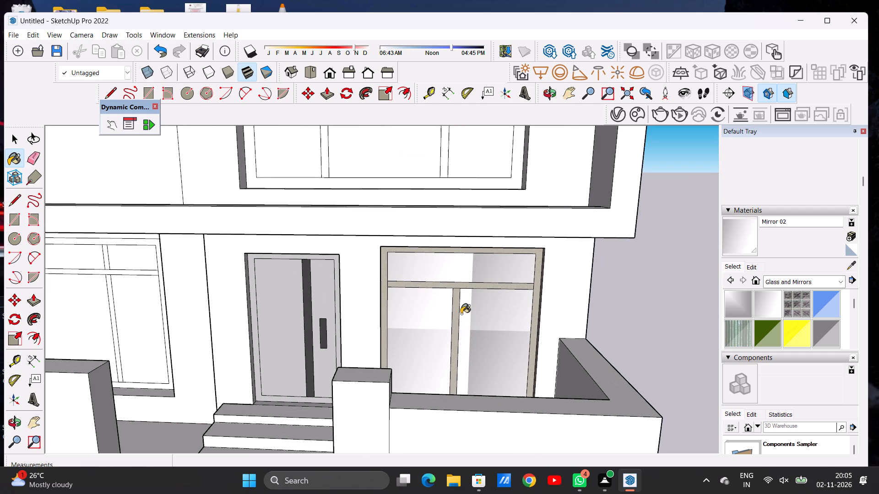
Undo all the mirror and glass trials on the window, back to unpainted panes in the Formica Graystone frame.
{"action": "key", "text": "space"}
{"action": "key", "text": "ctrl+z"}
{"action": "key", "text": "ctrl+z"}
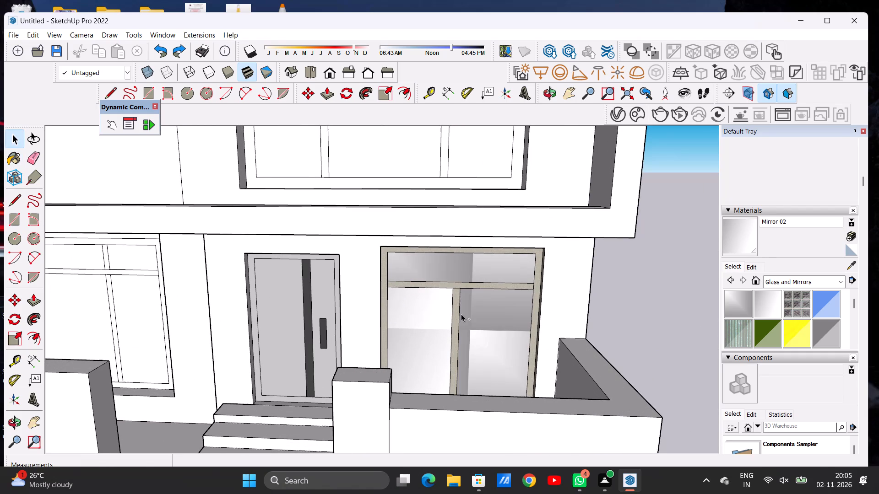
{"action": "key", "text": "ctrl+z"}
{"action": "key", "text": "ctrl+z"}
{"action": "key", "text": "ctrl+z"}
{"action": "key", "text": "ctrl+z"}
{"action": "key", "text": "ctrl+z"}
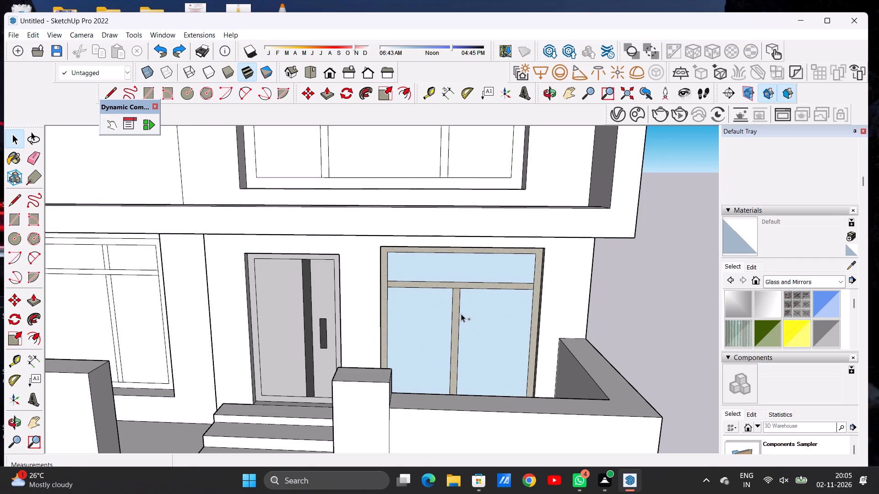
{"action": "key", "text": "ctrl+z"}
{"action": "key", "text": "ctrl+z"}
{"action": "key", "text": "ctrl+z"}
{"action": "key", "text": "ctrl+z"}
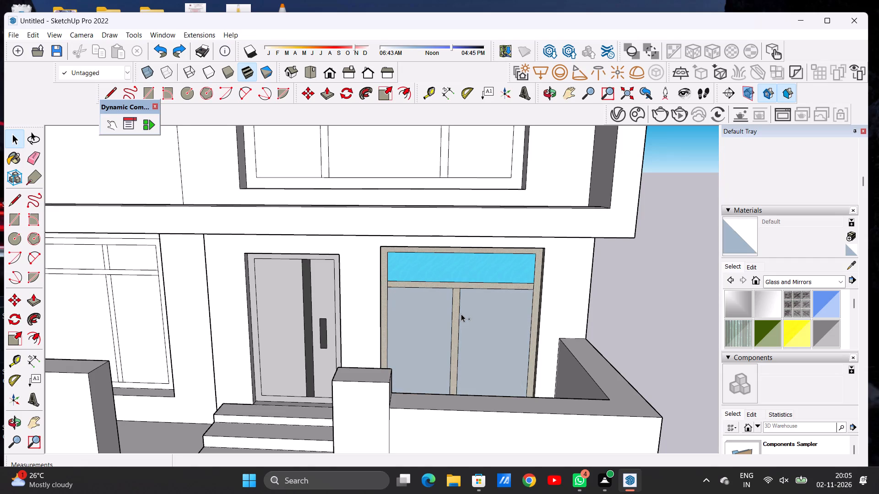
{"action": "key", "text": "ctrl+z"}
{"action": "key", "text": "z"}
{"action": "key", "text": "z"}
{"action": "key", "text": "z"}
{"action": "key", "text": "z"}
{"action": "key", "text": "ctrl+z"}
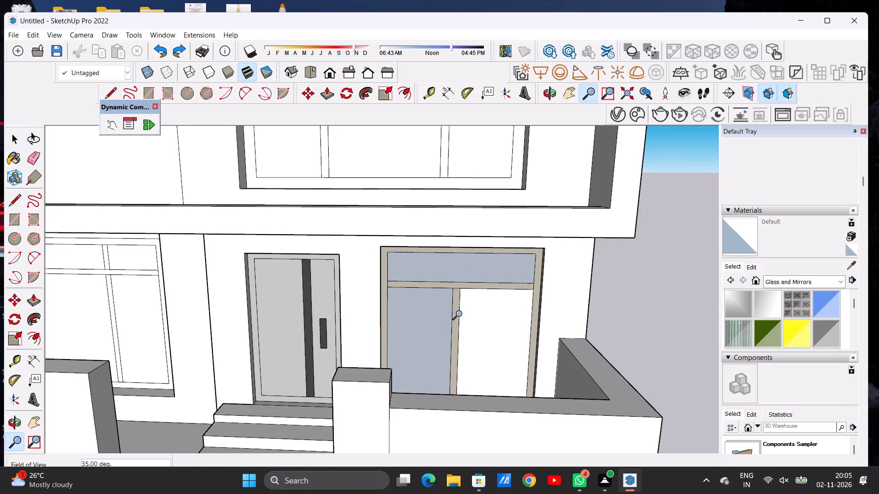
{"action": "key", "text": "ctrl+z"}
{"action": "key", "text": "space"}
Draw a vertical line about 2' 3 1/2" long across the upper pane of the window beside the entrance door, over the lower pane farther from the door.
{"action": "scroll", "coordinate": [470, 312], "scroll_direction": "down", "scroll_amount": 5}
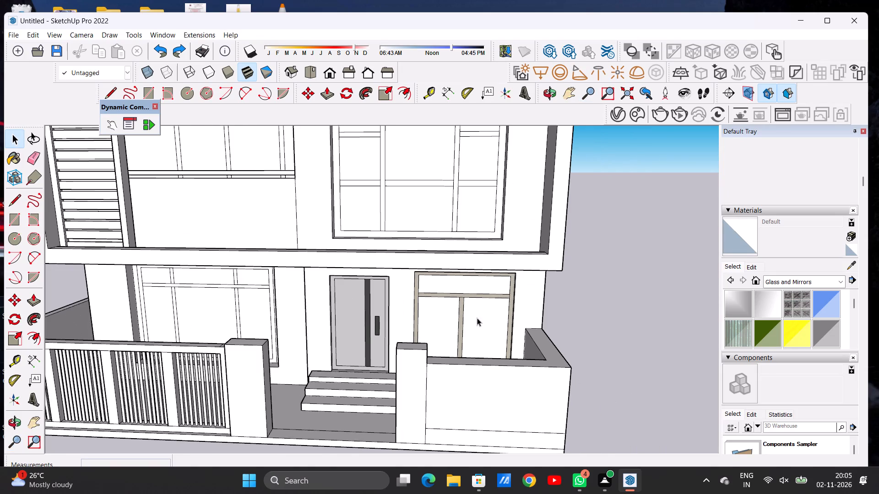
{"action": "left_click", "coordinate": [556, 89]}
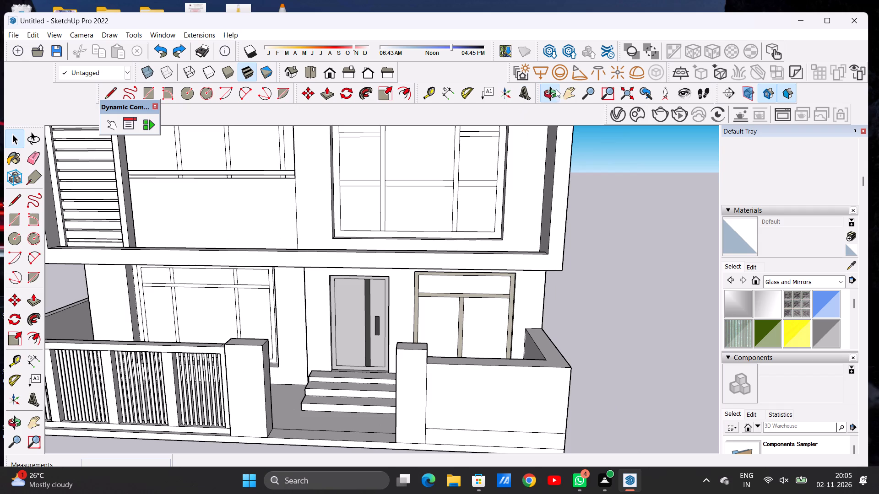
{"action": "left_click_drag", "start_coordinate": [497, 292], "coordinate": [498, 344]}
{"action": "scroll", "coordinate": [483, 322], "scroll_direction": "up", "scroll_amount": 3}
{"action": "scroll", "coordinate": [483, 322], "scroll_direction": "down", "scroll_amount": 1}
{"action": "scroll", "coordinate": [483, 322], "scroll_direction": "up", "scroll_amount": 8}
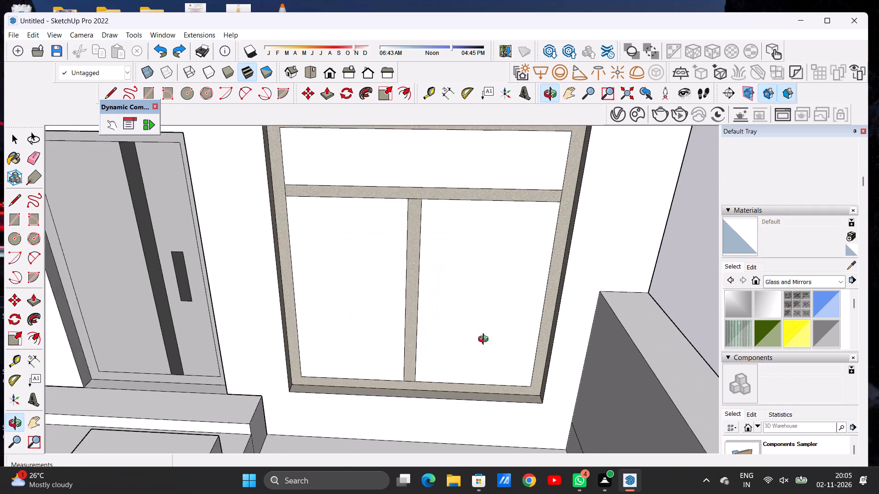
{"action": "scroll", "coordinate": [485, 340], "scroll_direction": "up", "scroll_amount": 3}
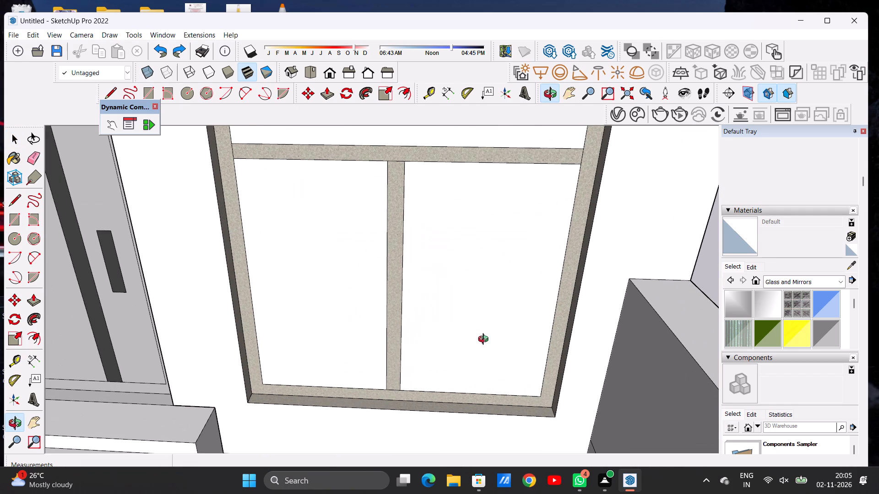
{"action": "key", "text": "l"}
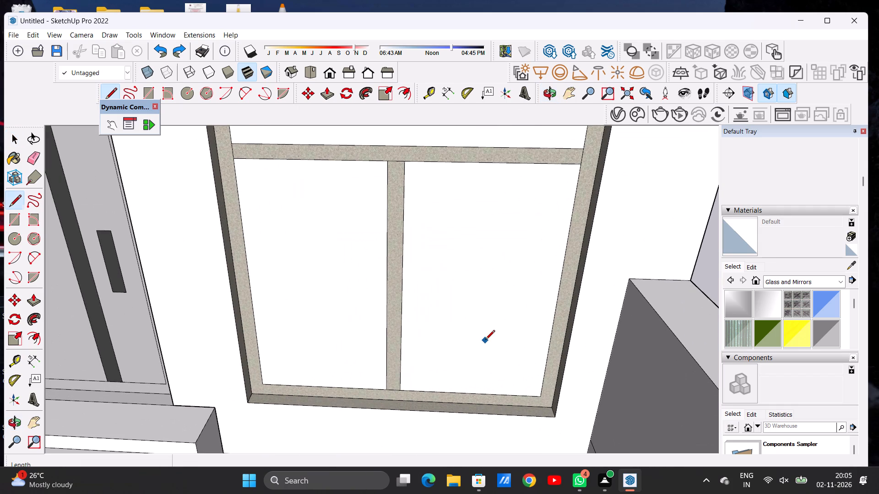
{"action": "scroll", "coordinate": [487, 257], "scroll_direction": "down", "scroll_amount": 6}
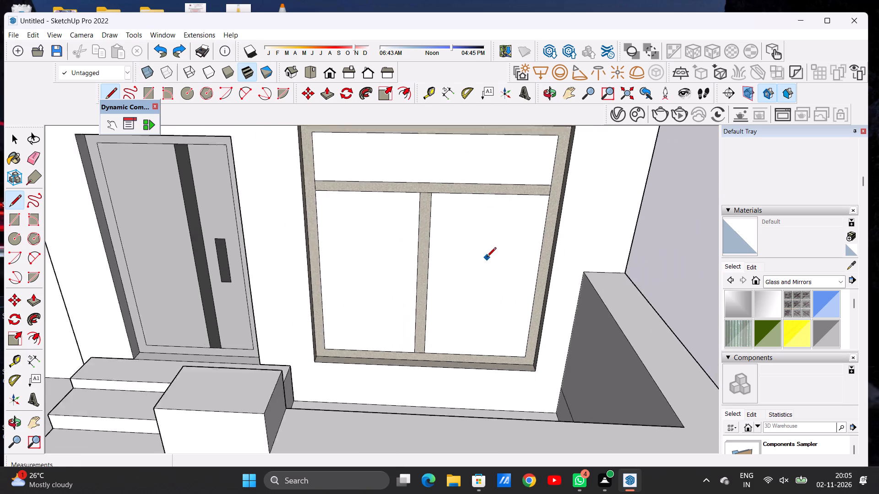
{"action": "scroll", "coordinate": [487, 258], "scroll_direction": "down", "scroll_amount": 2}
{"action": "scroll", "coordinate": [489, 193], "scroll_direction": "up", "scroll_amount": 7}
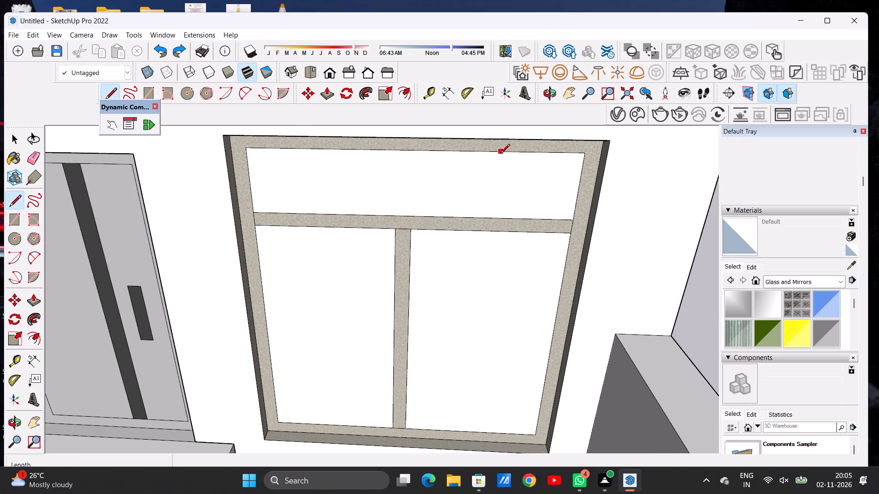
{"action": "left_click", "coordinate": [477, 153]}
{"action": "left_click", "coordinate": [474, 217]}
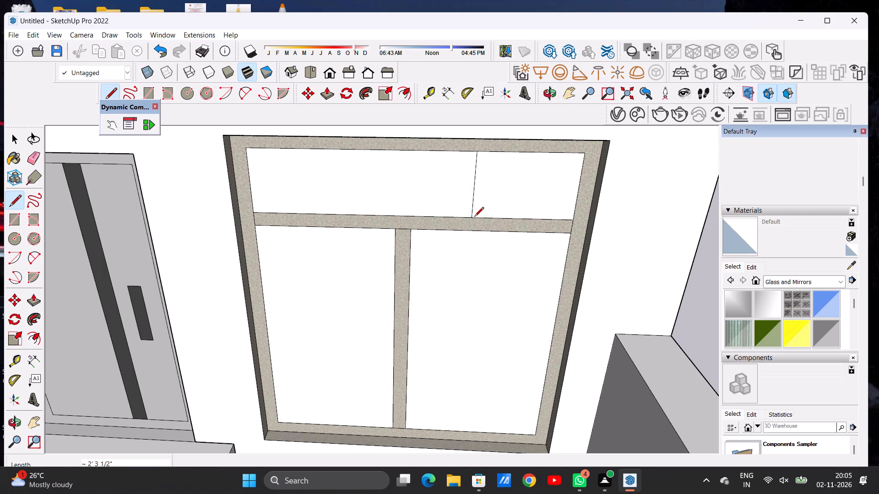
Continue the division below the transom with a vertical line about 9' 3" long down the lower pane farther from the door.
{"action": "left_click", "coordinate": [472, 232]}
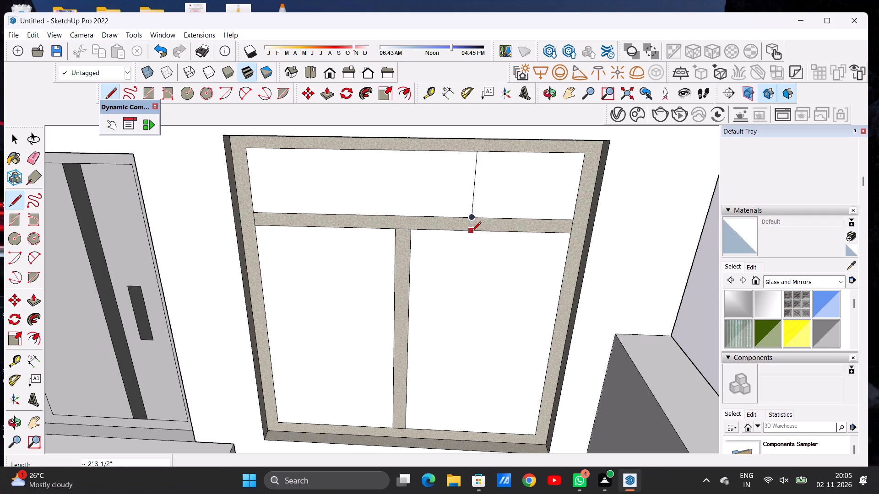
{"action": "scroll", "coordinate": [459, 333], "scroll_direction": "down", "scroll_amount": 1}
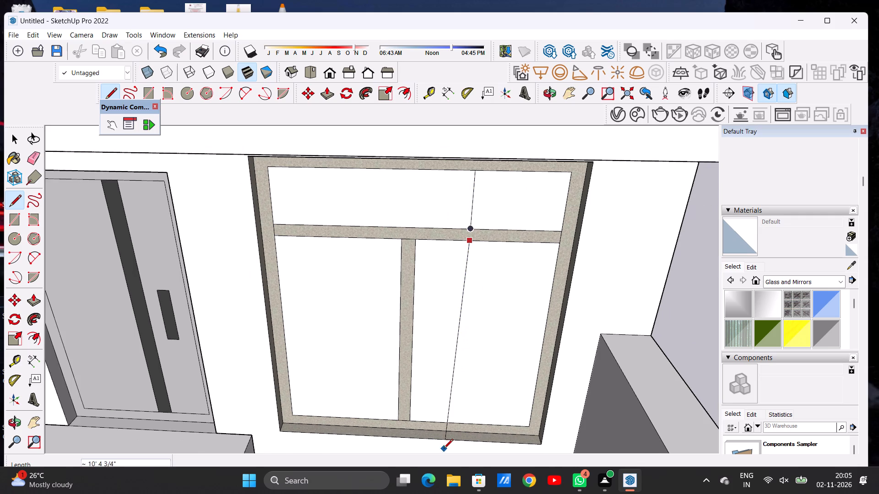
{"action": "scroll", "coordinate": [457, 432], "scroll_direction": "up", "scroll_amount": 3}
{"action": "scroll", "coordinate": [457, 432], "scroll_direction": "down", "scroll_amount": 1}
{"action": "scroll", "coordinate": [457, 432], "scroll_direction": "up", "scroll_amount": 1}
{"action": "left_click", "coordinate": [453, 419]}
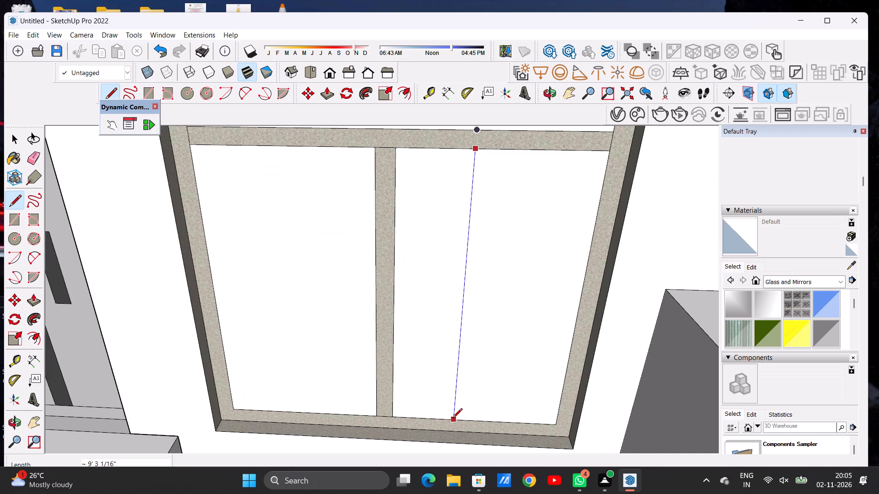
{"action": "key", "text": "space"}
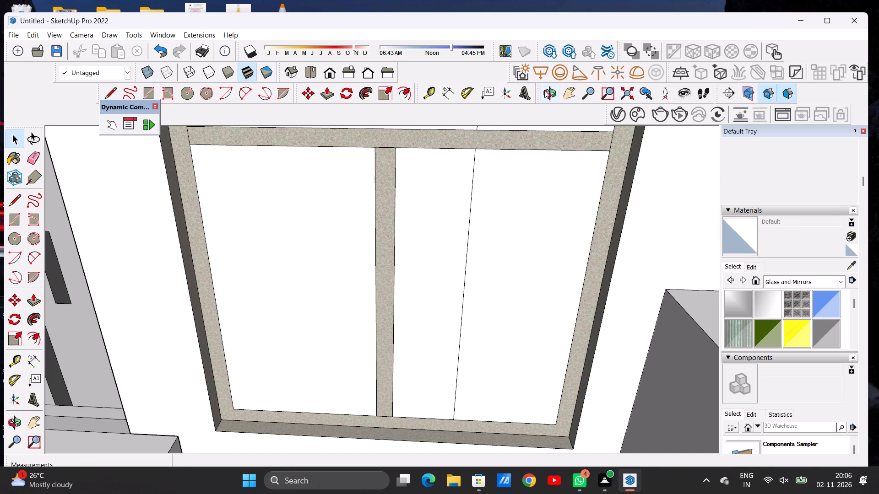
Draw a second, closely spaced vertical line beside the first, from the window's top frame to its bottom frame, outlining a new mullion.
{"action": "left_click", "coordinate": [544, 90]}
{"action": "left_click_drag", "start_coordinate": [521, 342], "coordinate": [530, 244]}
{"action": "scroll", "coordinate": [532, 298], "scroll_direction": "down", "scroll_amount": 15}
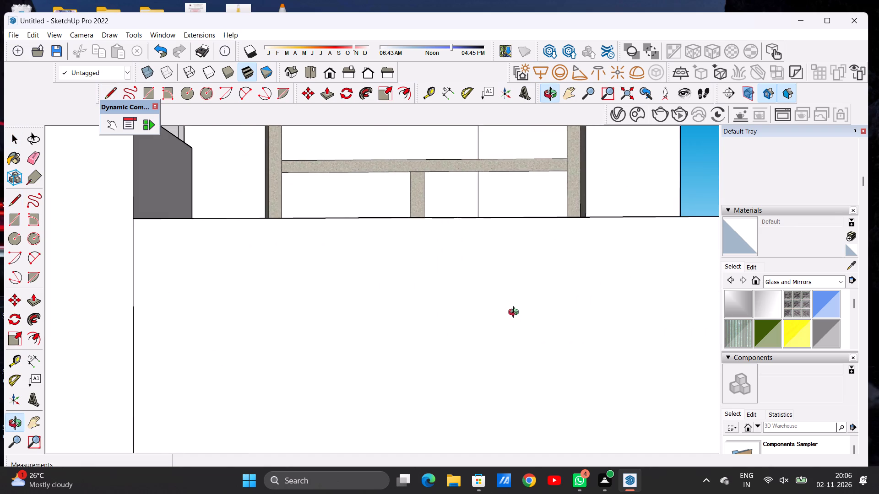
{"action": "scroll", "coordinate": [514, 314], "scroll_direction": "down", "scroll_amount": 4}
{"action": "left_click_drag", "start_coordinate": [486, 248], "coordinate": [485, 299]}
{"action": "scroll", "coordinate": [414, 291], "scroll_direction": "down", "scroll_amount": 5}
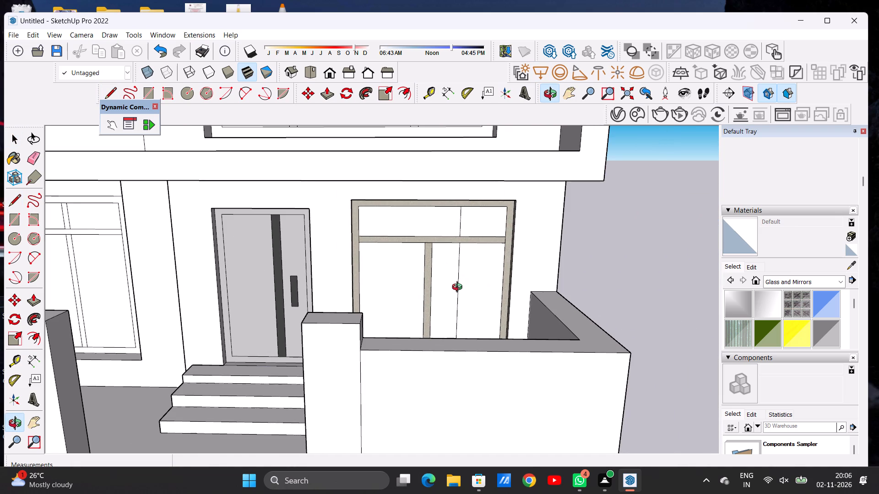
{"action": "left_click_drag", "start_coordinate": [472, 298], "coordinate": [450, 309]}
{"action": "left_click_drag", "start_coordinate": [422, 322], "coordinate": [386, 349]}
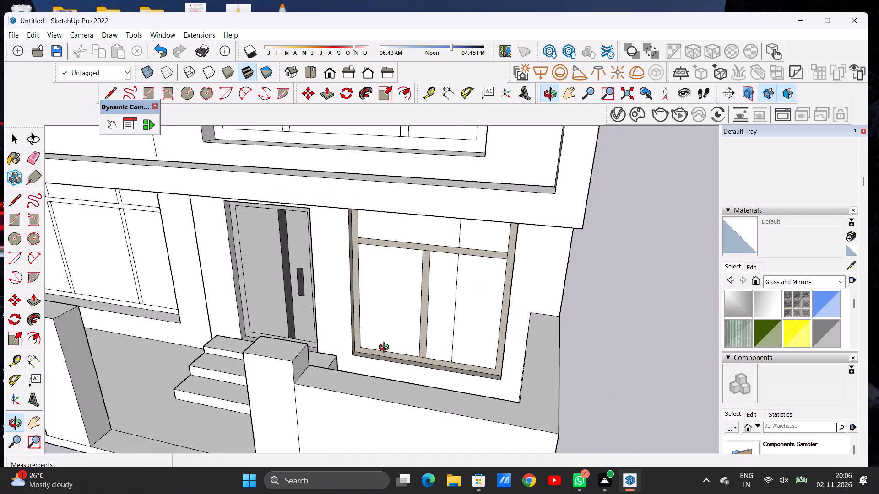
{"action": "left_click_drag", "start_coordinate": [386, 349], "coordinate": [372, 347]}
{"action": "scroll", "coordinate": [460, 324], "scroll_direction": "up", "scroll_amount": 7}
{"action": "left_click_drag", "start_coordinate": [476, 326], "coordinate": [448, 323]}
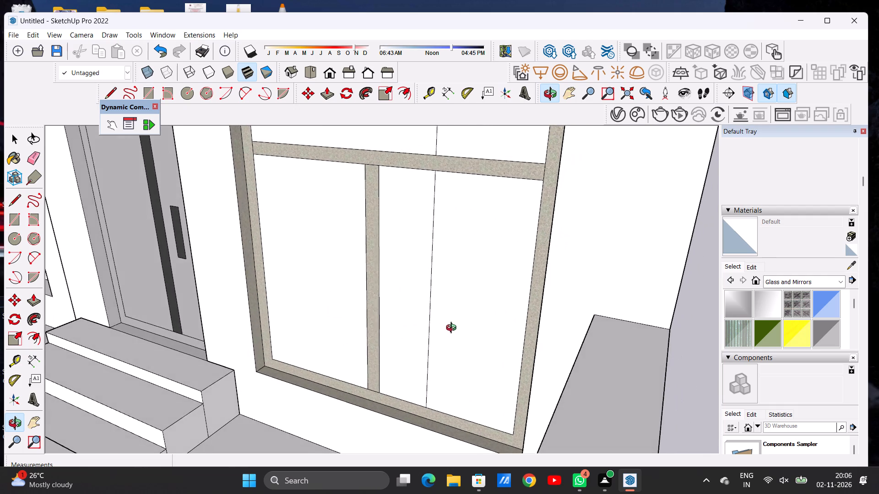
{"action": "scroll", "coordinate": [458, 328], "scroll_direction": "down", "scroll_amount": 8}
{"action": "left_click_drag", "start_coordinate": [463, 325], "coordinate": [441, 313]}
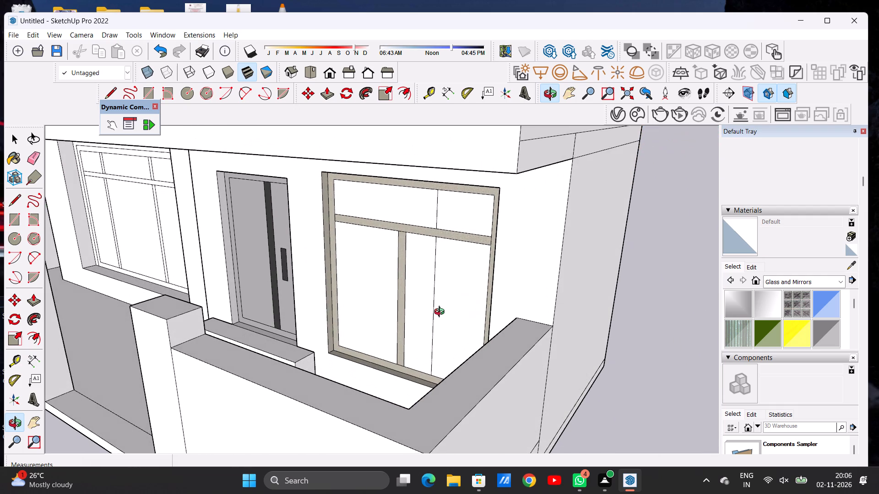
{"action": "key", "text": "l"}
{"action": "scroll", "coordinate": [445, 206], "scroll_direction": "up", "scroll_amount": 4}
{"action": "scroll", "coordinate": [445, 206], "scroll_direction": "down", "scroll_amount": 1}
{"action": "scroll", "coordinate": [445, 206], "scroll_direction": "up", "scroll_amount": 1}
{"action": "scroll", "coordinate": [445, 206], "scroll_direction": "down", "scroll_amount": 2}
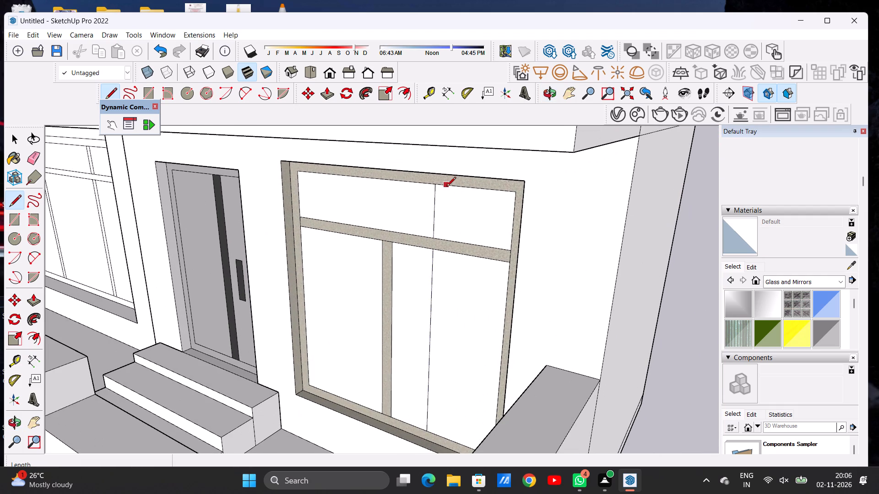
{"action": "left_click", "coordinate": [446, 187]}
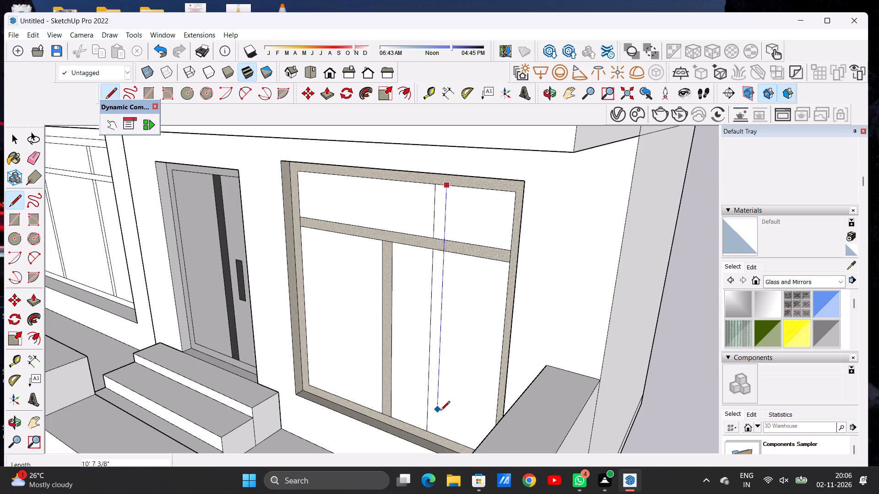
{"action": "left_click", "coordinate": [443, 432]}
{"action": "scroll", "coordinate": [439, 433], "scroll_direction": "up", "scroll_amount": 8}
{"action": "left_click", "coordinate": [434, 428]}
{"action": "key", "text": "space"}
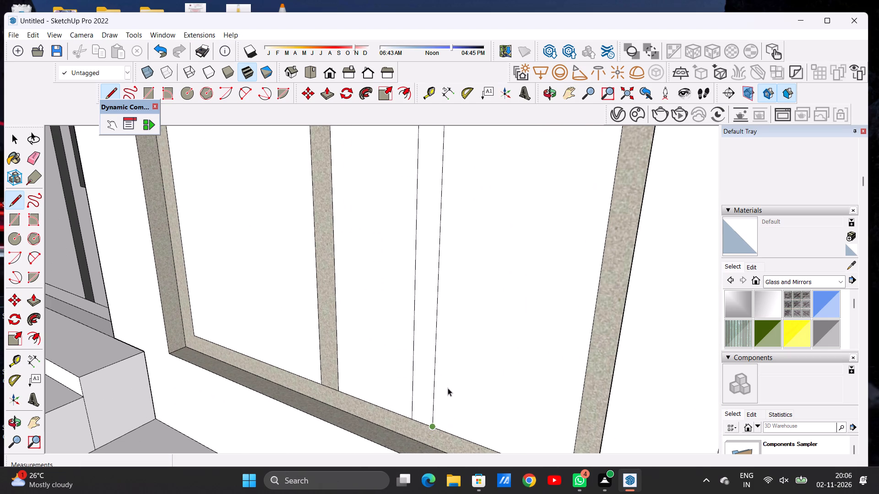
Erase the segment of the second vertical line that crosses the window's transom.
{"action": "scroll", "coordinate": [448, 381], "scroll_direction": "down", "scroll_amount": 16}
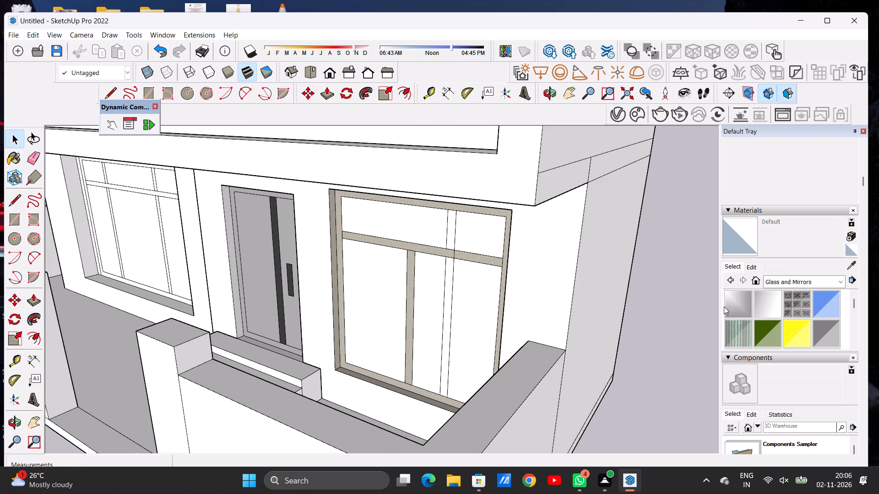
{"action": "left_click", "coordinate": [552, 91]}
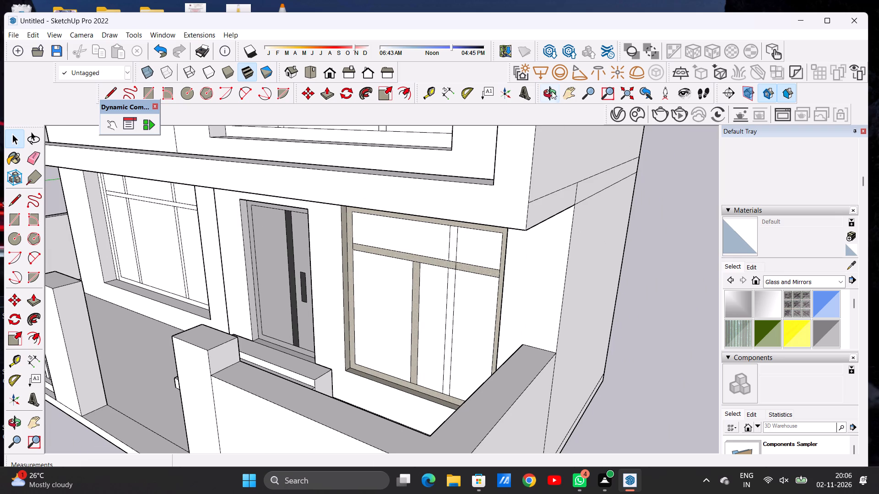
{"action": "left_click_drag", "start_coordinate": [368, 356], "coordinate": [476, 345]}
{"action": "scroll", "coordinate": [337, 354], "scroll_direction": "down", "scroll_amount": 5}
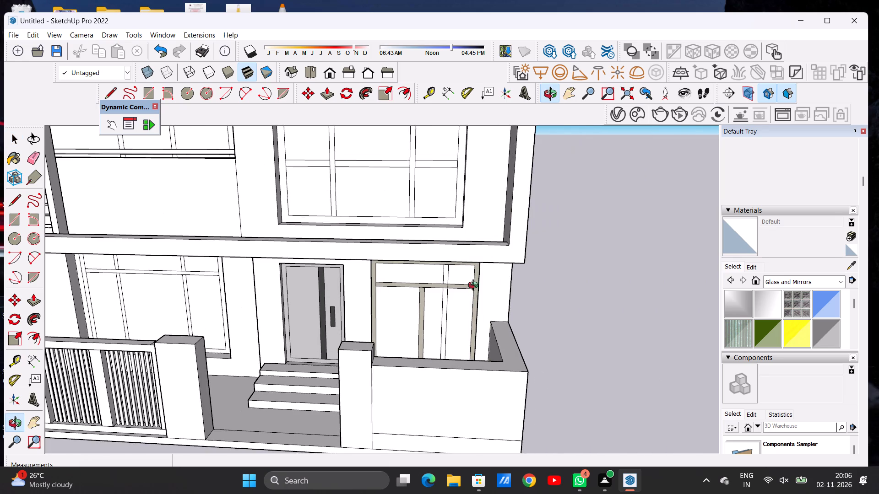
{"action": "scroll", "coordinate": [472, 282], "scroll_direction": "up", "scroll_amount": 4}
{"action": "scroll", "coordinate": [467, 283], "scroll_direction": "down", "scroll_amount": 1}
{"action": "scroll", "coordinate": [462, 285], "scroll_direction": "up", "scroll_amount": 1}
{"action": "scroll", "coordinate": [459, 286], "scroll_direction": "down", "scroll_amount": 1}
{"action": "scroll", "coordinate": [443, 295], "scroll_direction": "up", "scroll_amount": 5}
{"action": "scroll", "coordinate": [443, 295], "scroll_direction": "down", "scroll_amount": 1}
{"action": "scroll", "coordinate": [443, 295], "scroll_direction": "up", "scroll_amount": 13}
{"action": "left_click_drag", "start_coordinate": [445, 277], "coordinate": [426, 298]}
{"action": "scroll", "coordinate": [427, 249], "scroll_direction": "up", "scroll_amount": 6}
{"action": "key", "text": "space"}
{"action": "key", "text": "e"}
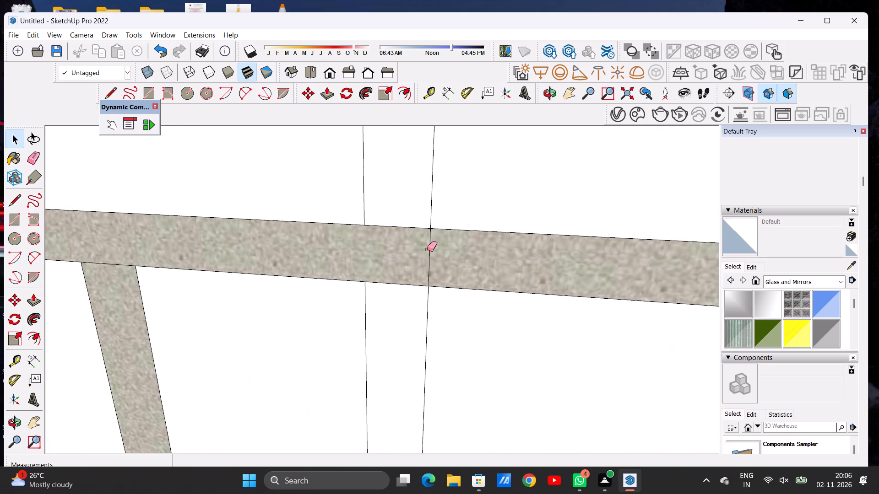
{"action": "left_click_drag", "start_coordinate": [415, 251], "coordinate": [436, 274]}
{"action": "key", "text": "space"}
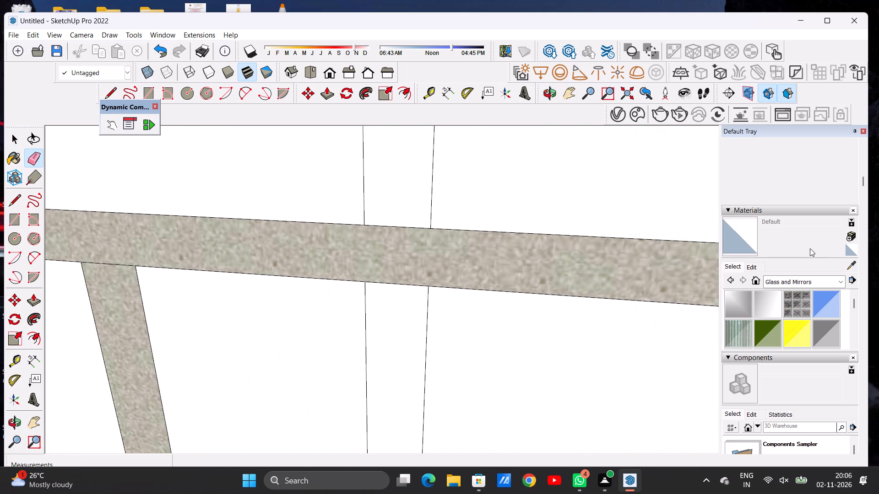
Paint the new mullion strips above and below the transom with Formica Graystone from the Synthetic Surfaces collection.
{"action": "left_click", "coordinate": [776, 279]}
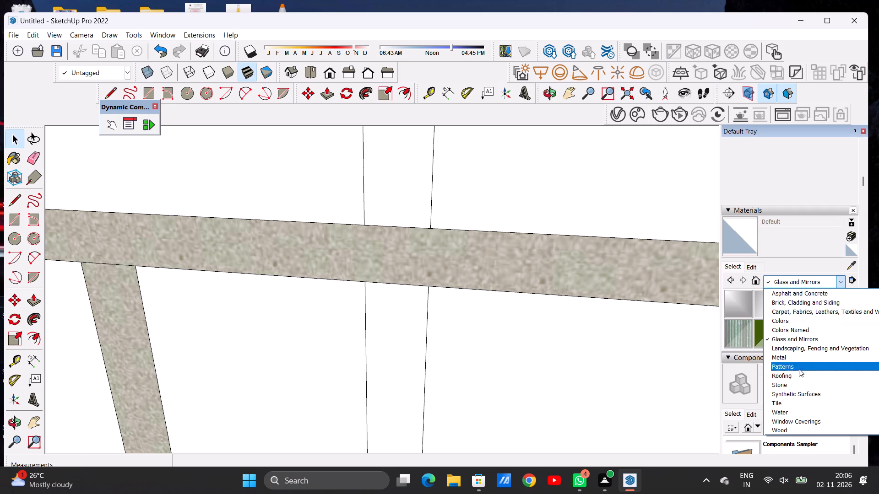
{"action": "left_click", "coordinate": [799, 392]}
{"action": "left_click", "coordinate": [797, 305]}
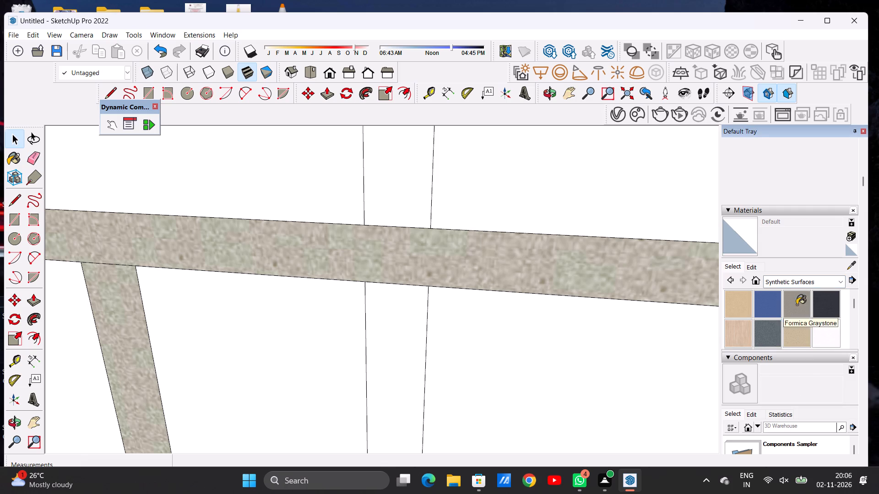
{"action": "scroll", "coordinate": [407, 206], "scroll_direction": "up", "scroll_amount": 5}
{"action": "left_click", "coordinate": [407, 206]}
{"action": "left_click", "coordinate": [401, 361]}
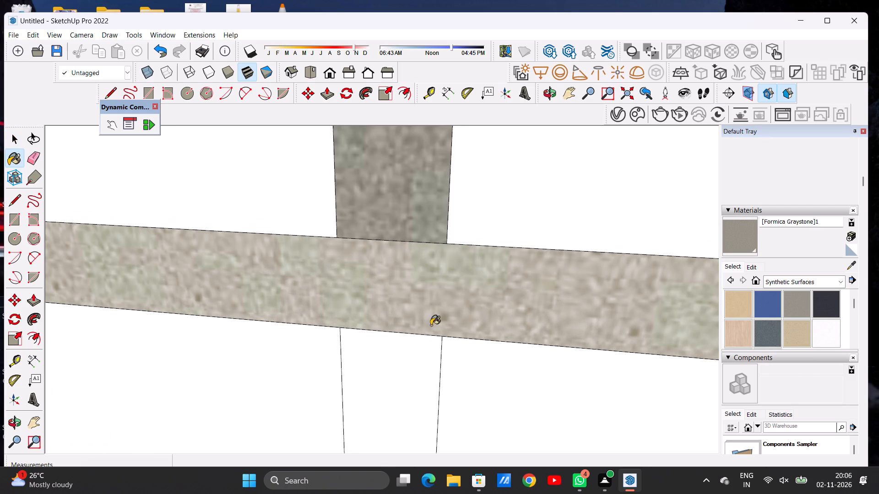
Brighten the new mullion's Formica Graystone material to match the rest of the window frame.
{"action": "scroll", "coordinate": [483, 279], "scroll_direction": "down", "scroll_amount": 7}
{"action": "scroll", "coordinate": [444, 235], "scroll_direction": "down", "scroll_amount": 20}
{"action": "scroll", "coordinate": [467, 239], "scroll_direction": "up", "scroll_amount": 1}
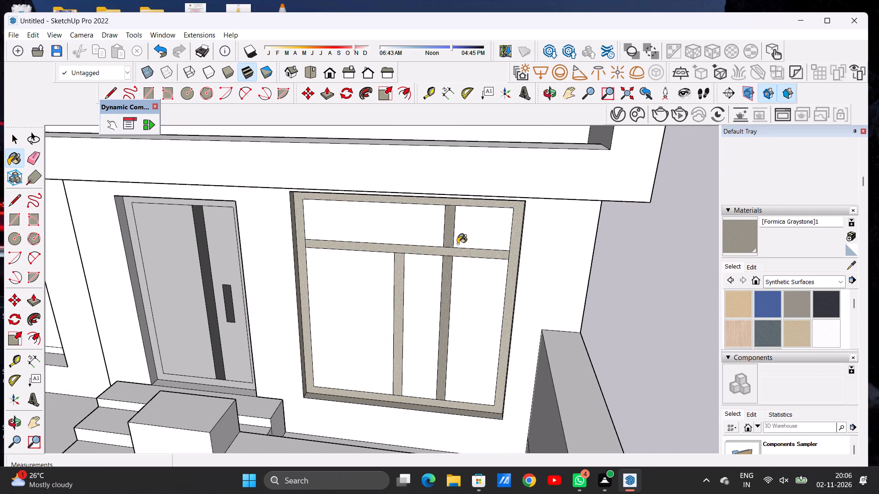
{"action": "left_click", "coordinate": [756, 266]}
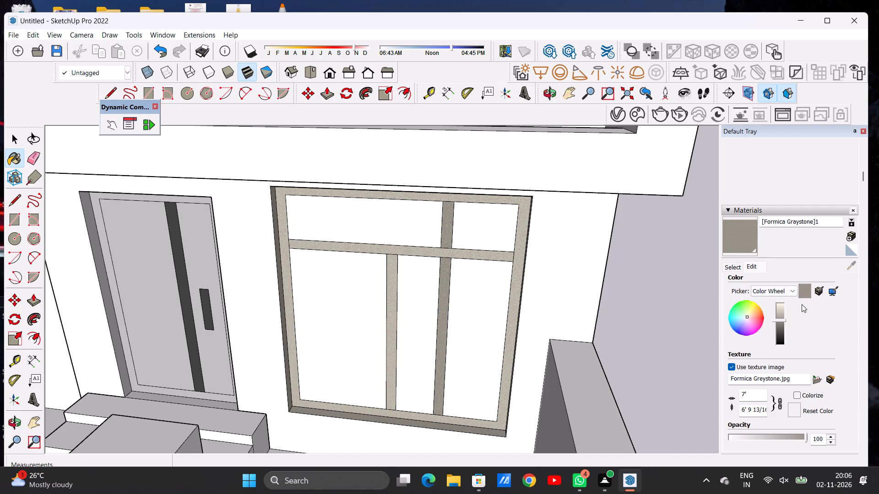
{"action": "left_click", "coordinate": [780, 315]}
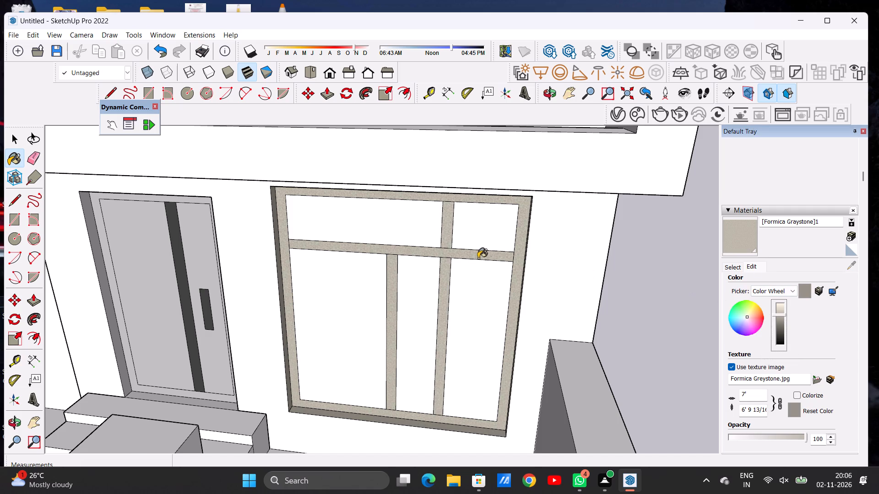
Examine the window frame and its new mullion from near and far within the front facade.
{"action": "scroll", "coordinate": [466, 257], "scroll_direction": "down", "scroll_amount": 5}
{"action": "scroll", "coordinate": [385, 374], "scroll_direction": "up", "scroll_amount": 6}
{"action": "scroll", "coordinate": [388, 368], "scroll_direction": "down", "scroll_amount": 1}
{"action": "scroll", "coordinate": [388, 368], "scroll_direction": "up", "scroll_amount": 2}
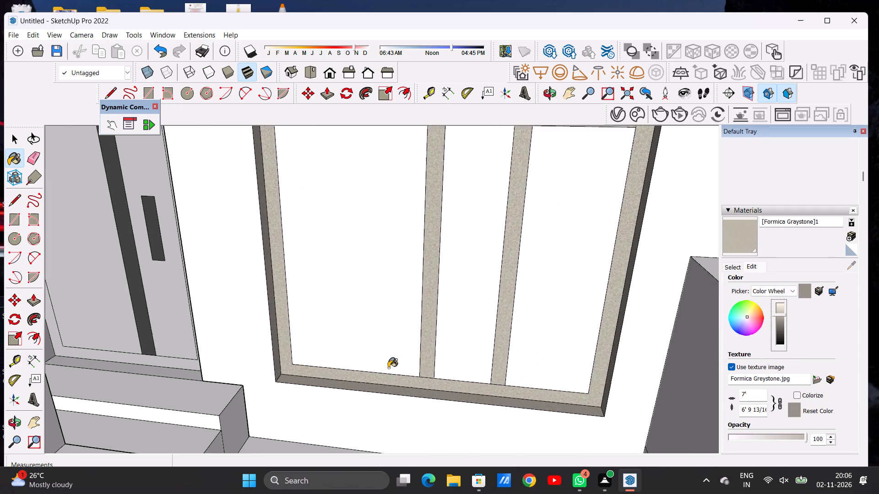
{"action": "scroll", "coordinate": [388, 368], "scroll_direction": "up", "scroll_amount": 6}
{"action": "scroll", "coordinate": [385, 378], "scroll_direction": "down", "scroll_amount": 11}
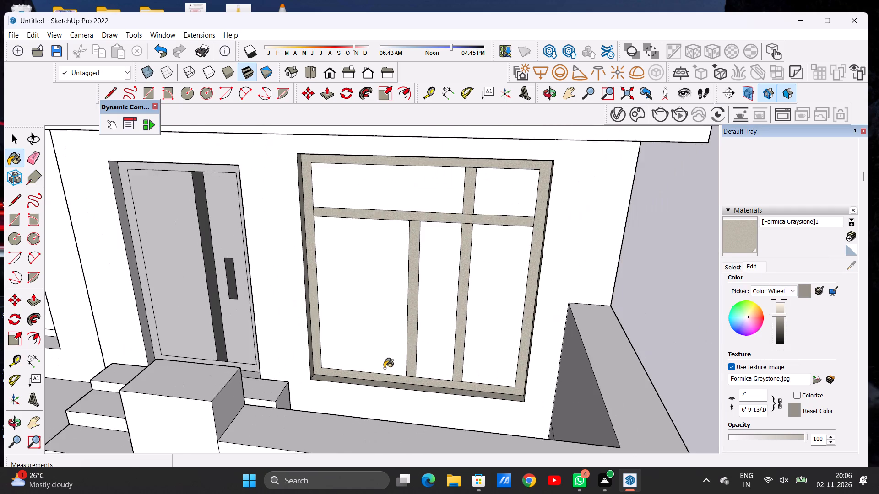
{"action": "scroll", "coordinate": [392, 366], "scroll_direction": "down", "scroll_amount": 1}
{"action": "key", "text": "space"}
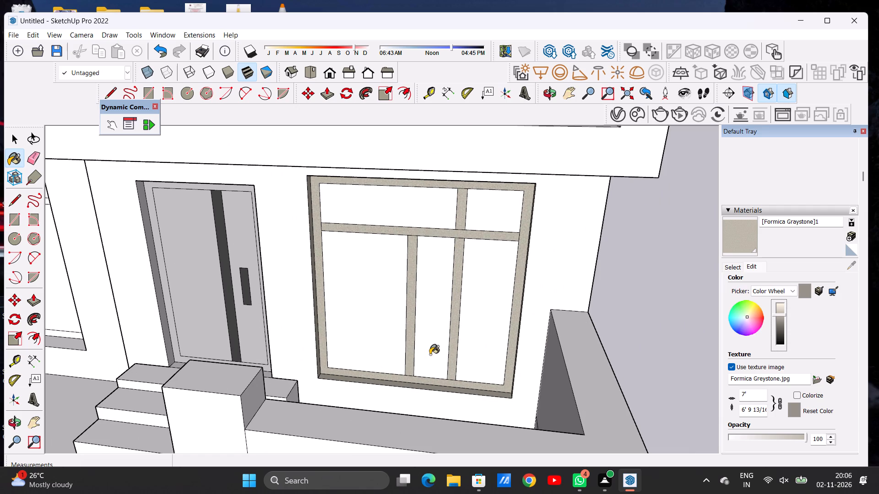
{"action": "key", "text": "o"}
{"action": "scroll", "coordinate": [425, 349], "scroll_direction": "down", "scroll_amount": 4}
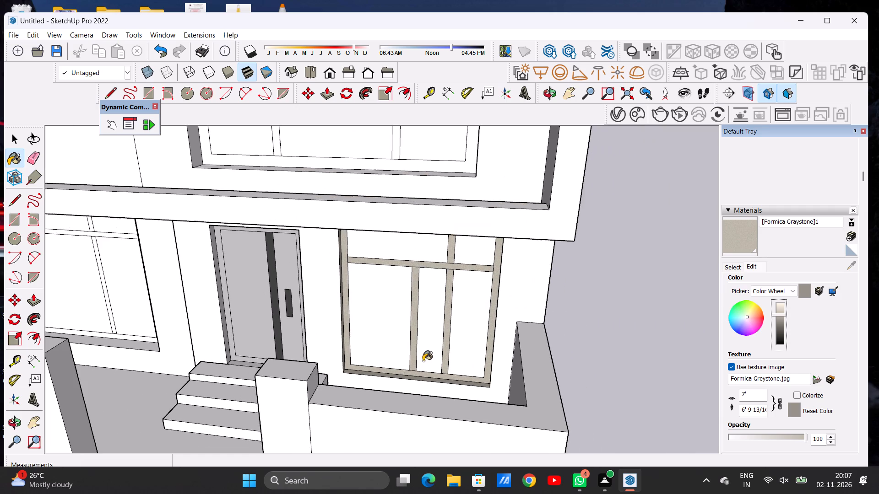
Erase the two edge segments where the new mullion crosses the transom of the ground-floor window, merging the Graystone strips.
{"action": "key", "text": "p"}
{"action": "key", "text": "space"}
{"action": "key", "text": "space"}
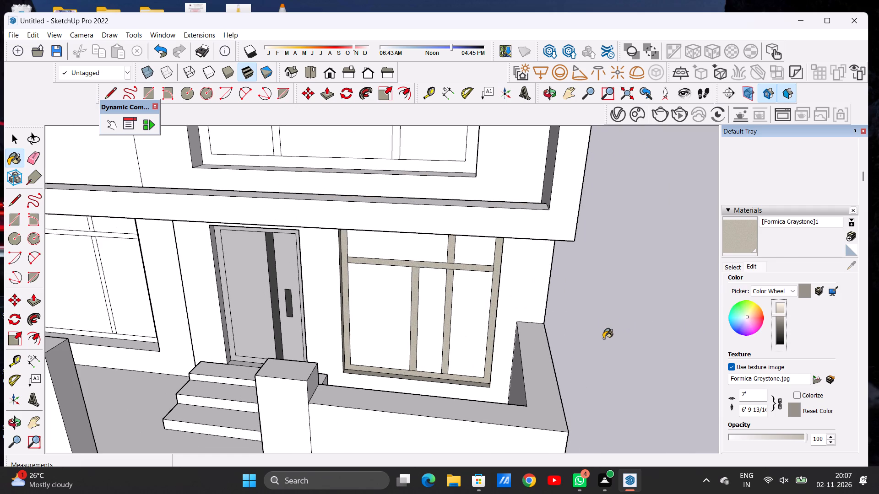
{"action": "left_click", "coordinate": [603, 338]}
{"action": "key", "text": "space"}
{"action": "type", "text": "O"}
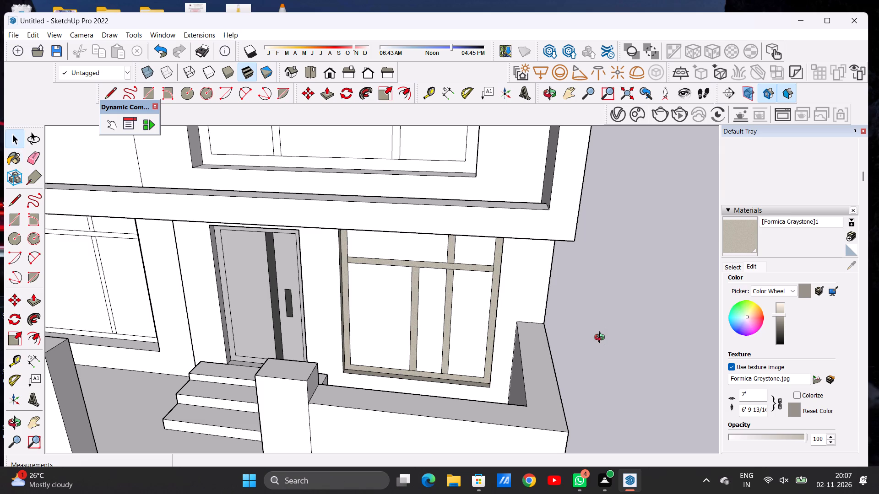
{"action": "scroll", "coordinate": [438, 357], "scroll_direction": "up", "scroll_amount": 6}
{"action": "left_click_drag", "start_coordinate": [408, 398], "coordinate": [427, 353]}
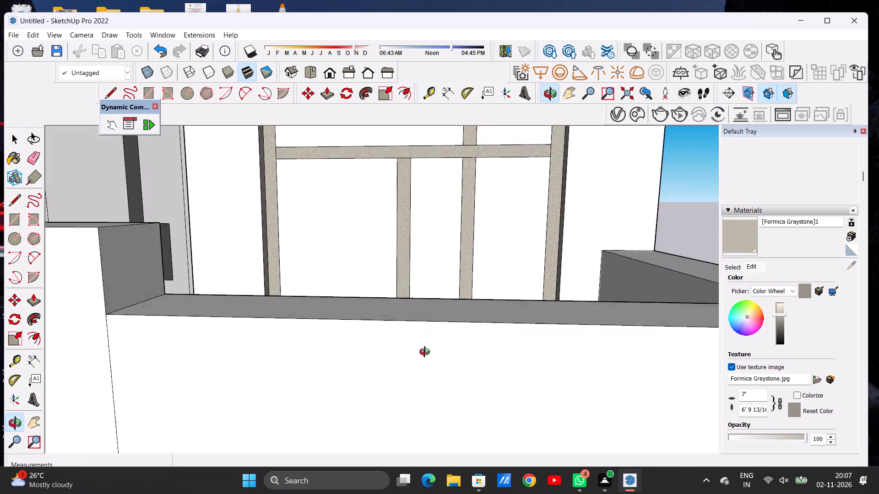
{"action": "left_click_drag", "start_coordinate": [427, 353], "coordinate": [422, 371]}
{"action": "scroll", "coordinate": [376, 323], "scroll_direction": "down", "scroll_amount": 9}
{"action": "left_click_drag", "start_coordinate": [408, 301], "coordinate": [418, 328]}
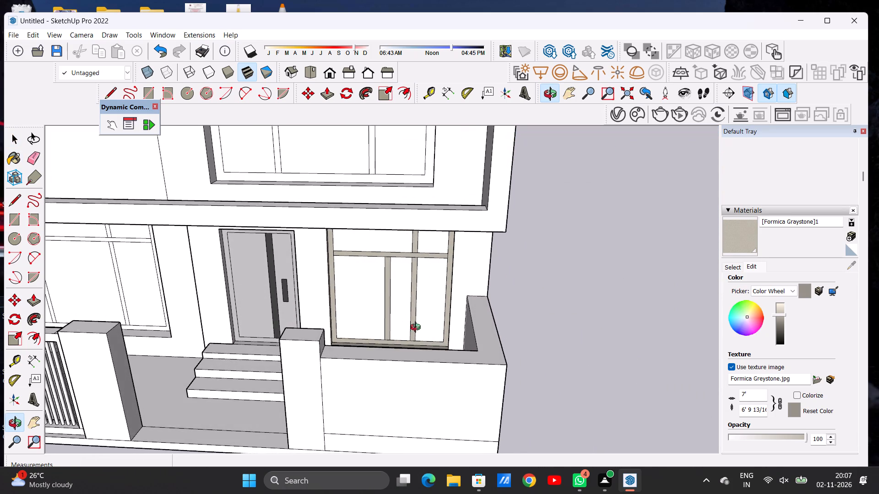
{"action": "left_click_drag", "start_coordinate": [418, 328], "coordinate": [423, 333]}
{"action": "scroll", "coordinate": [419, 274], "scroll_direction": "up", "scroll_amount": 14}
{"action": "scroll", "coordinate": [402, 229], "scroll_direction": "up", "scroll_amount": 5}
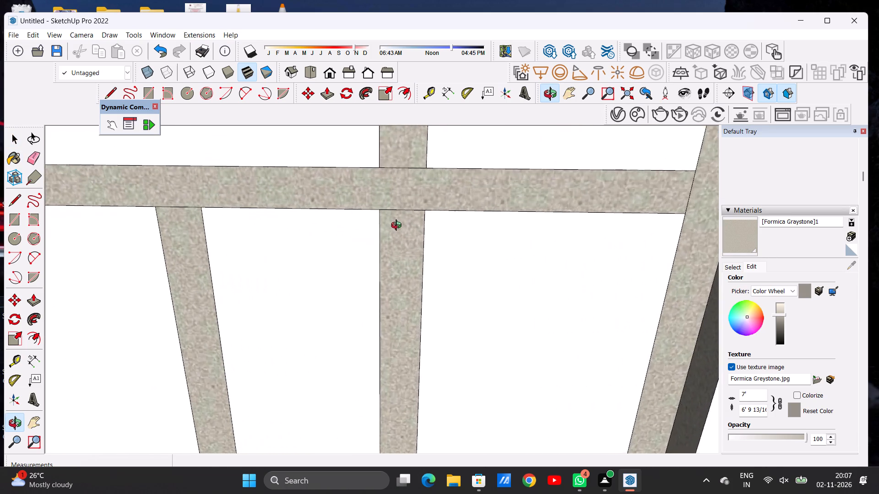
{"action": "scroll", "coordinate": [398, 226], "scroll_direction": "up", "scroll_amount": 2}
{"action": "key", "text": "space"}
{"action": "type", "text": "E"}
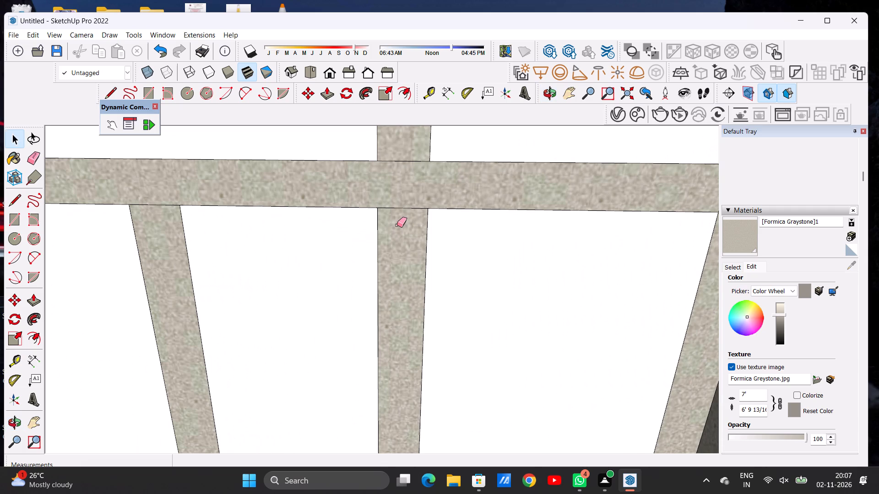
{"action": "left_click_drag", "start_coordinate": [402, 201], "coordinate": [395, 218]}
{"action": "left_click_drag", "start_coordinate": [399, 161], "coordinate": [401, 170]}
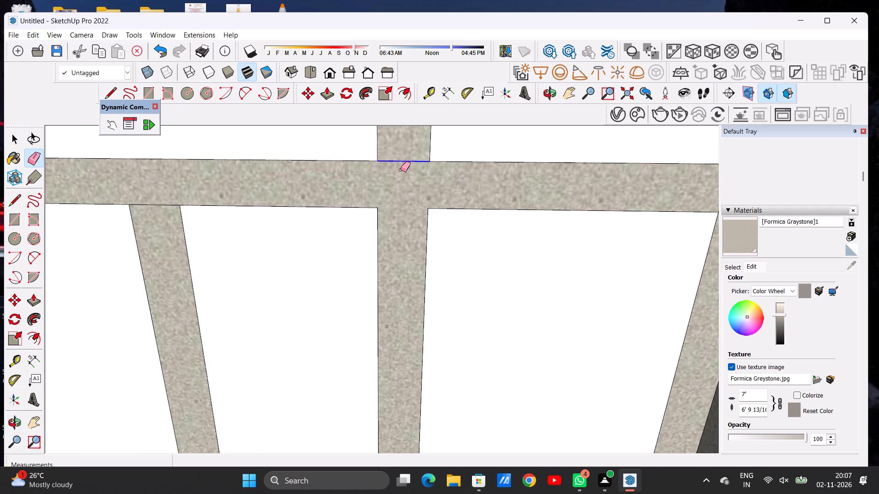
{"action": "key", "text": "space"}
Paint the window's upper and lower panes farthest from the entrance door with Blinds Vertical Stripe Gray from the Window Coverings collection.
{"action": "type", "text": "O"}
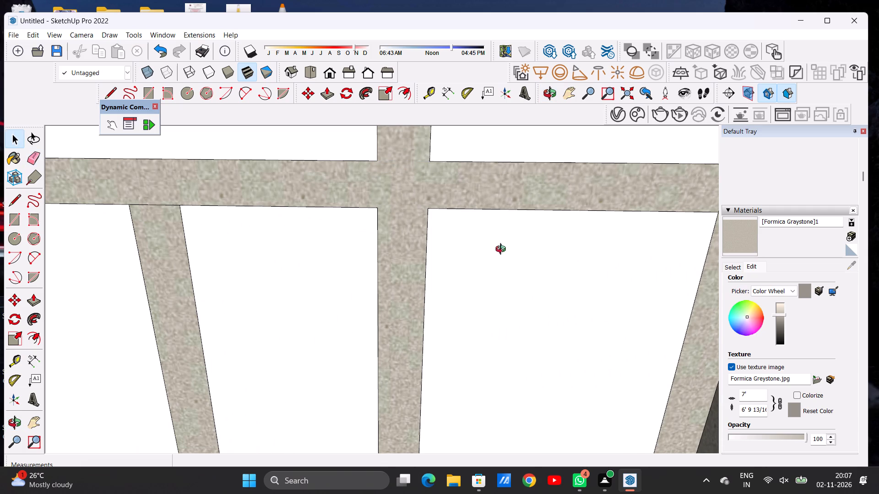
{"action": "scroll", "coordinate": [464, 245], "scroll_direction": "down", "scroll_amount": 19}
{"action": "left_click_drag", "start_coordinate": [416, 292], "coordinate": [431, 271]}
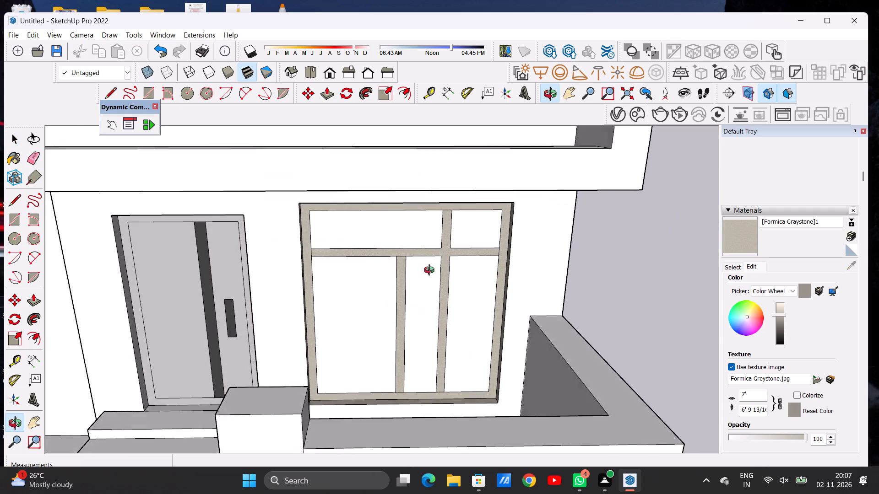
{"action": "left_click_drag", "start_coordinate": [431, 271], "coordinate": [410, 282]}
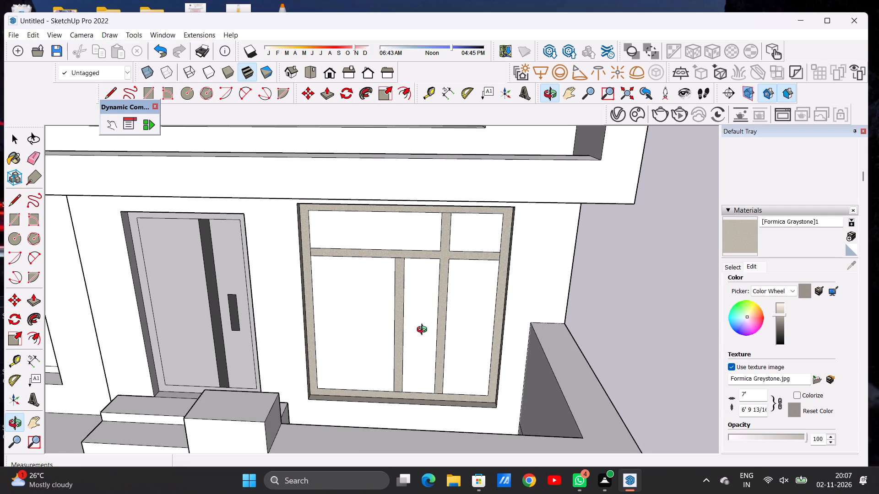
{"action": "key", "text": "space"}
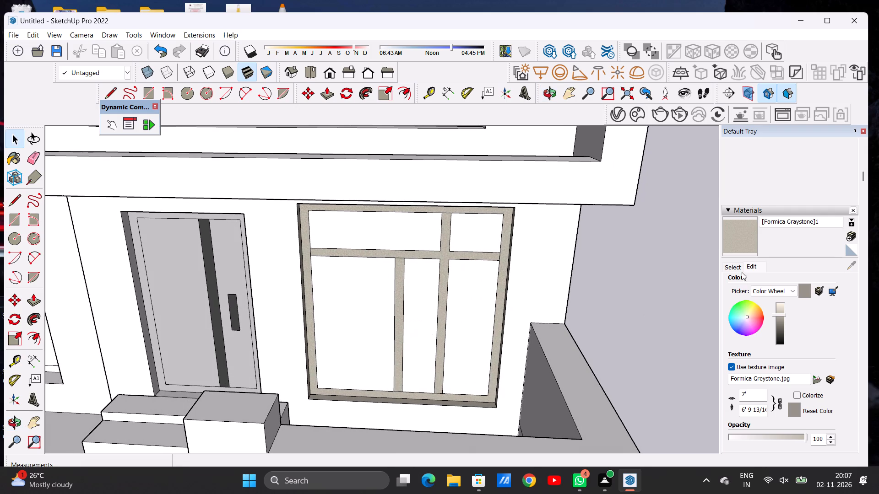
{"action": "left_click", "coordinate": [735, 267]}
{"action": "left_click", "coordinate": [781, 282]}
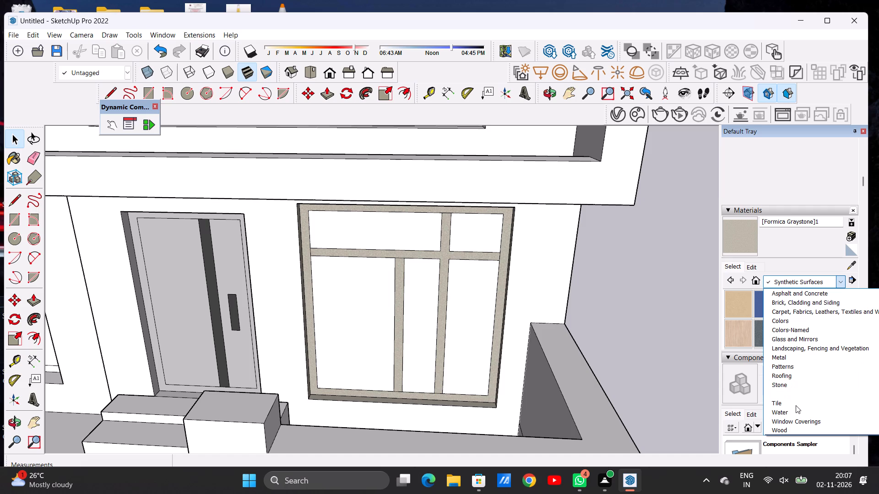
{"action": "left_click", "coordinate": [798, 417]}
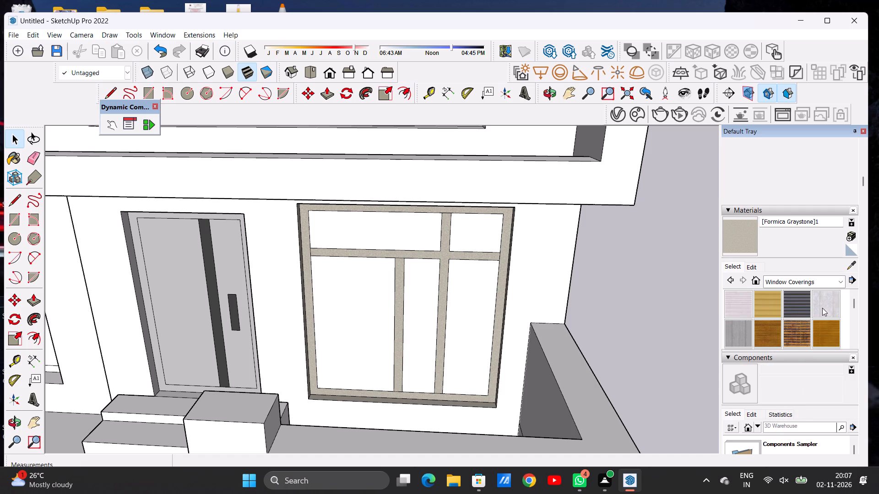
{"action": "scroll", "coordinate": [781, 313], "scroll_direction": "down", "scroll_amount": 1}
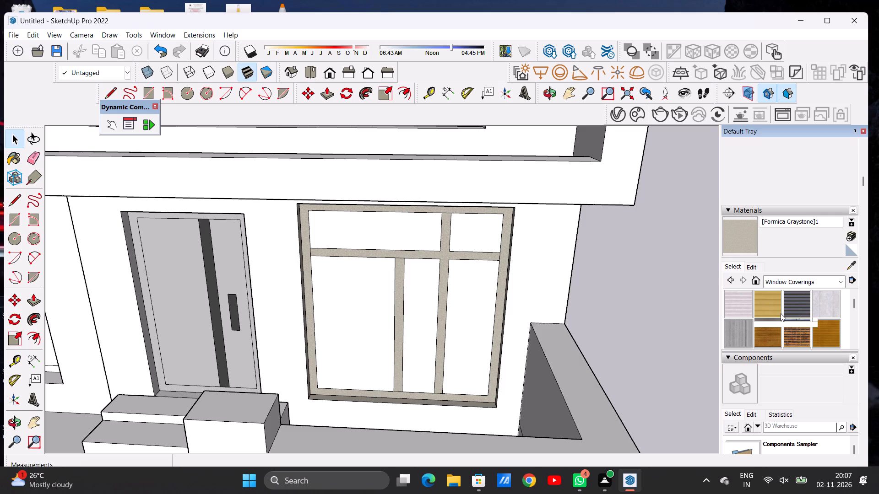
{"action": "scroll", "coordinate": [781, 313], "scroll_direction": "up", "scroll_amount": 1}
{"action": "left_click", "coordinate": [739, 329]}
{"action": "scroll", "coordinate": [488, 249], "scroll_direction": "up", "scroll_amount": 3}
{"action": "left_click", "coordinate": [485, 235]}
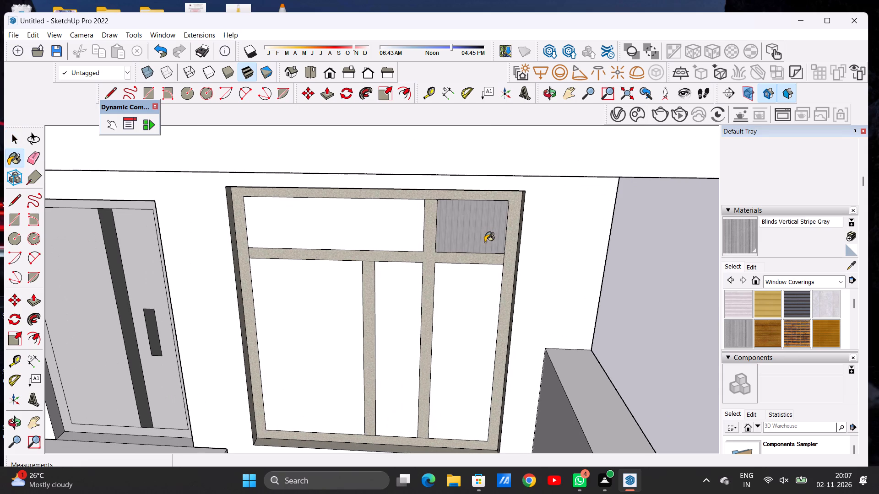
{"action": "left_click", "coordinate": [473, 292]}
{"action": "scroll", "coordinate": [502, 269], "scroll_direction": "down", "scroll_amount": 8}
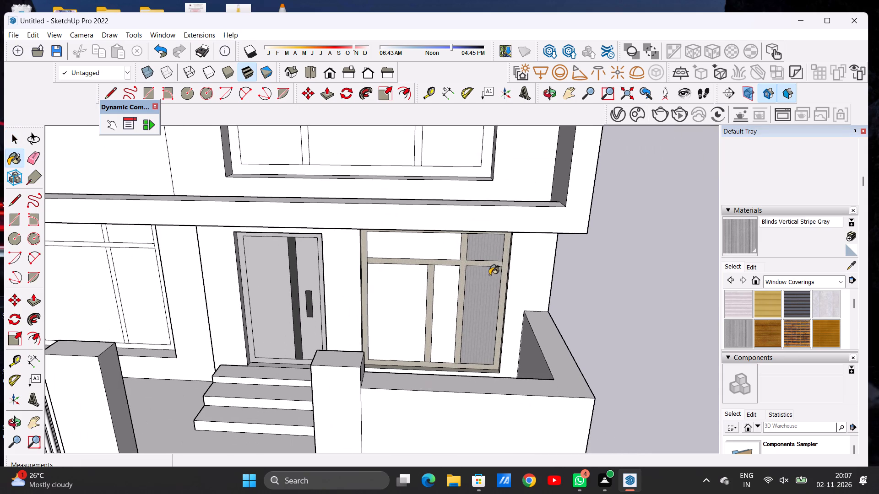
Set the texture size of the Blinds Vertical Stripe Gray material to 5' by 5'.
{"action": "scroll", "coordinate": [484, 301], "scroll_direction": "up", "scroll_amount": 8}
{"action": "scroll", "coordinate": [483, 304], "scroll_direction": "down", "scroll_amount": 1}
{"action": "scroll", "coordinate": [483, 304], "scroll_direction": "up", "scroll_amount": 4}
{"action": "scroll", "coordinate": [483, 304], "scroll_direction": "down", "scroll_amount": 4}
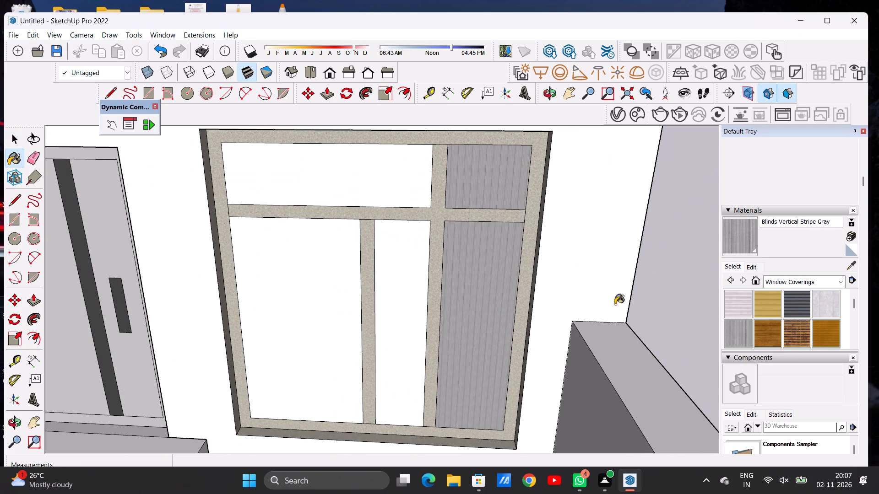
{"action": "left_click", "coordinate": [747, 266]}
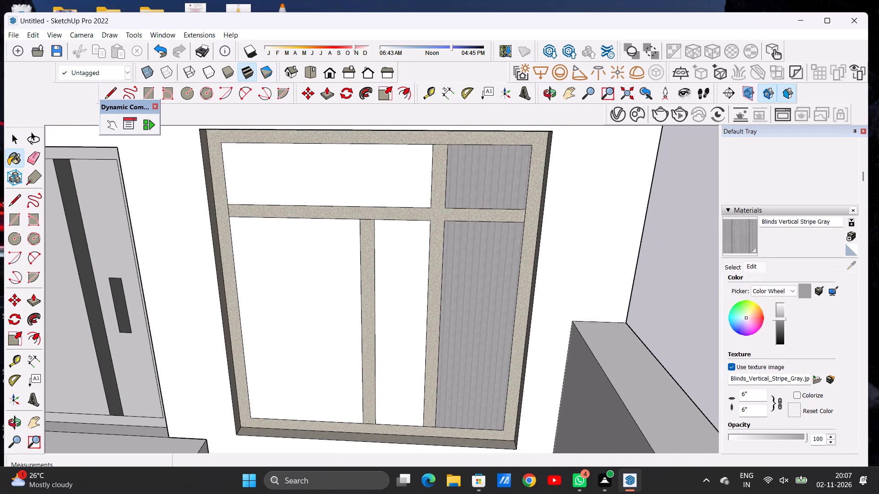
{"action": "left_click", "coordinate": [756, 407]}
{"action": "key", "text": "BackSpace"}
{"action": "key", "text": "BackSpace"}
{"action": "key", "text": "BackSpace"}
{"action": "key", "text": "BackSpace"}
{"action": "key", "text": "BackSpace"}
{"action": "key", "text": "BackSpace"}
{"action": "key", "text": "BackSpace"}
{"action": "key", "text": "BackSpace"}
{"action": "key", "text": "BackSpace"}
{"action": "key", "text": "BackSpace"}
{"action": "key", "text": "BackSpace"}
{"action": "key", "text": "BackSpace"}
{"action": "key", "text": "BackSpace"}
{"action": "key", "text": "BackSpace"}
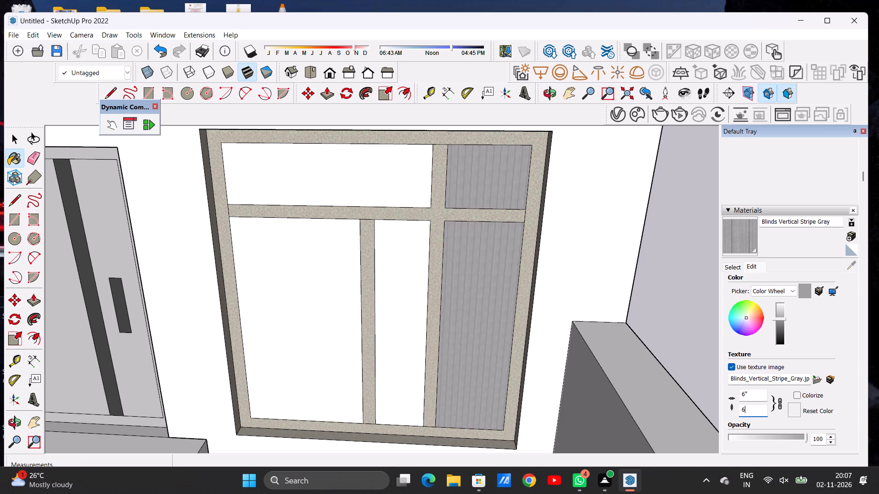
{"action": "key", "text": "5"}
{"action": "key", "text": "apostrophe"}
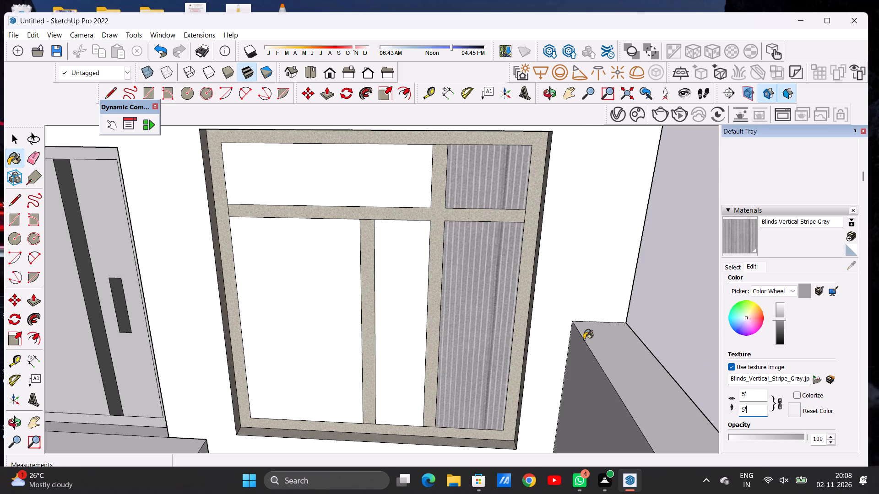
Examine the enlarged blinds texture on the two window panes up close and within the whole front facade.
{"action": "scroll", "coordinate": [478, 327], "scroll_direction": "up", "scroll_amount": 4}
{"action": "scroll", "coordinate": [478, 327], "scroll_direction": "down", "scroll_amount": 1}
{"action": "scroll", "coordinate": [478, 327], "scroll_direction": "up", "scroll_amount": 20}
{"action": "scroll", "coordinate": [478, 327], "scroll_direction": "up", "scroll_amount": 1}
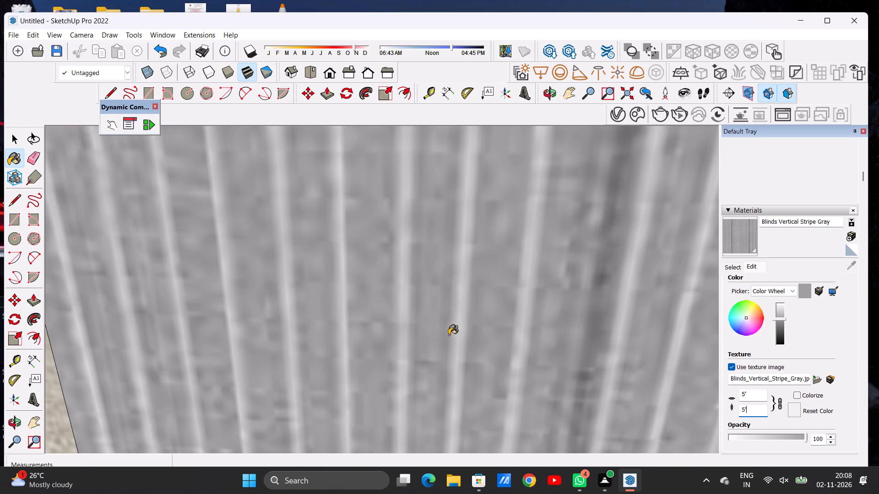
{"action": "scroll", "coordinate": [437, 334], "scroll_direction": "up", "scroll_amount": 1}
{"action": "scroll", "coordinate": [436, 334], "scroll_direction": "down", "scroll_amount": 9}
{"action": "scroll", "coordinate": [428, 333], "scroll_direction": "up", "scroll_amount": 1}
{"action": "scroll", "coordinate": [428, 333], "scroll_direction": "down", "scroll_amount": 19}
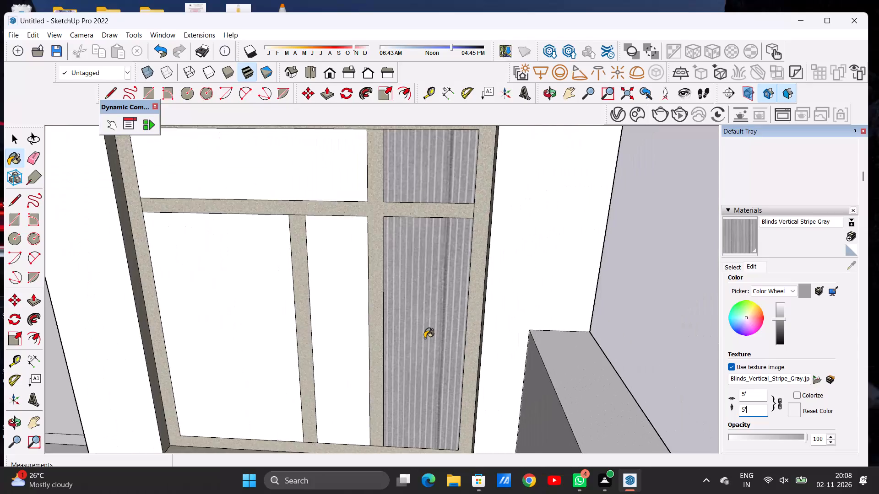
{"action": "scroll", "coordinate": [424, 338], "scroll_direction": "down", "scroll_amount": 7}
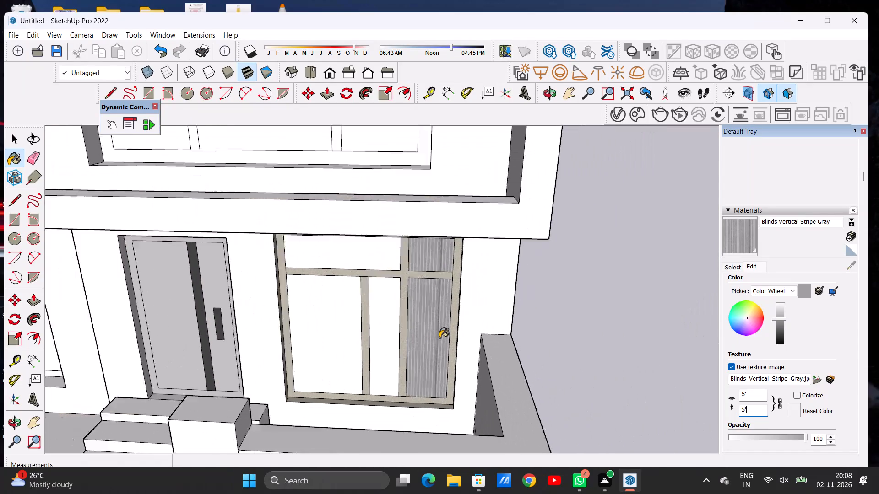
{"action": "scroll", "coordinate": [439, 338], "scroll_direction": "down", "scroll_amount": 11}
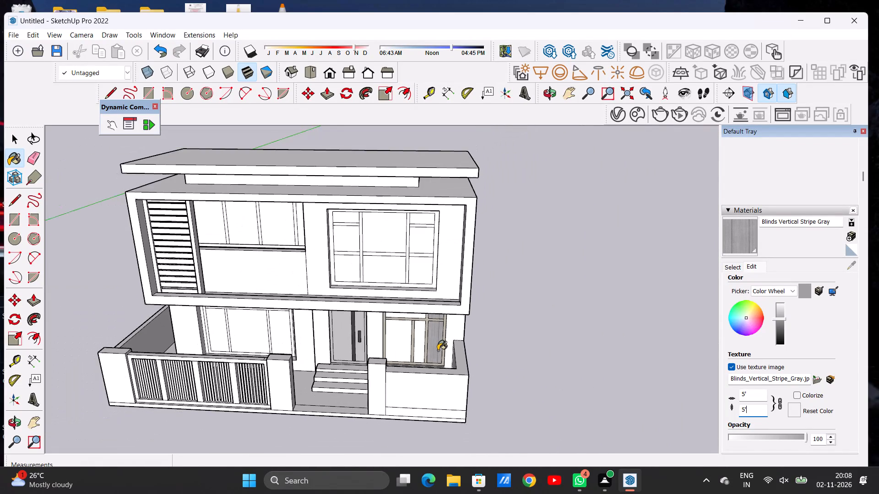
{"action": "scroll", "coordinate": [438, 350], "scroll_direction": "down", "scroll_amount": 1}
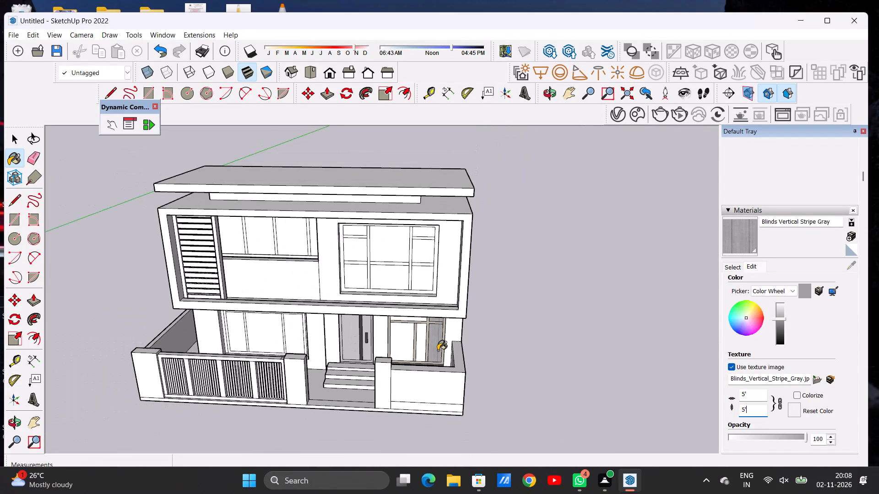
{"action": "key", "text": "space"}
{"action": "left_click", "coordinate": [524, 304]}
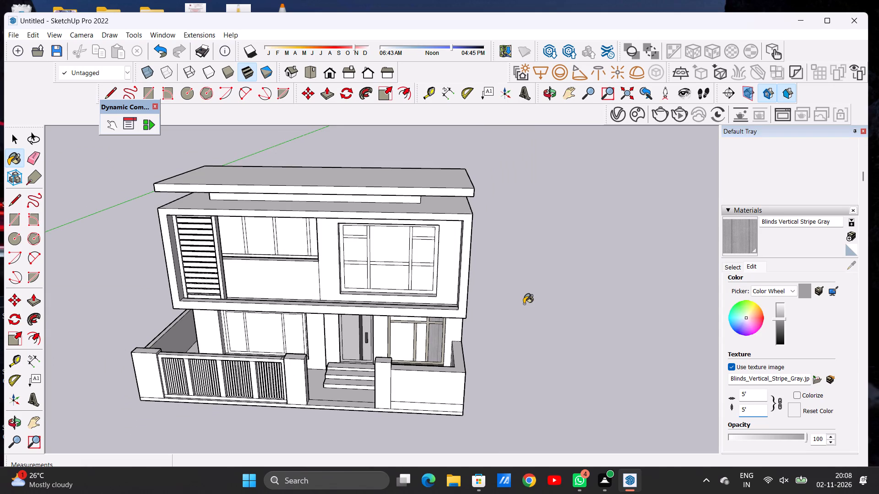
{"action": "key", "text": "space"}
Paint the window's three remaining panes with Translucent Glass Gray from the Glass and Mirrors collection.
{"action": "scroll", "coordinate": [385, 374], "scroll_direction": "down", "scroll_amount": 4}
{"action": "scroll", "coordinate": [398, 352], "scroll_direction": "up", "scroll_amount": 3}
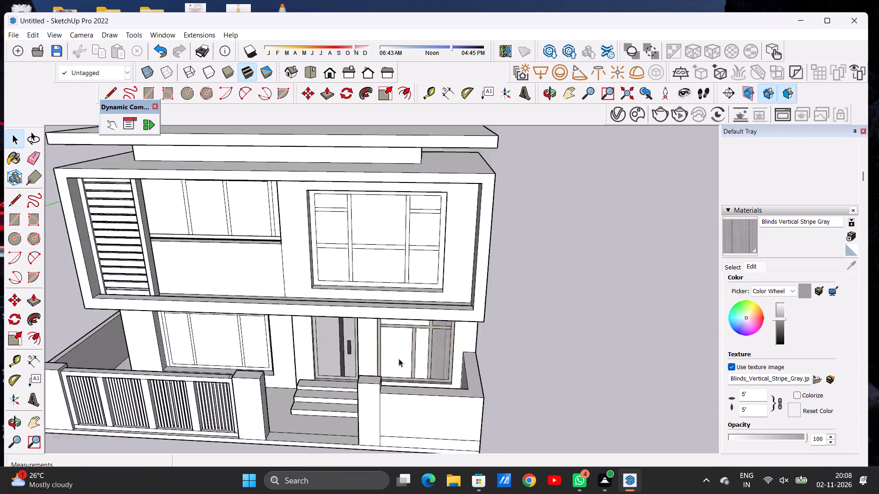
{"action": "scroll", "coordinate": [399, 359], "scroll_direction": "up", "scroll_amount": 11}
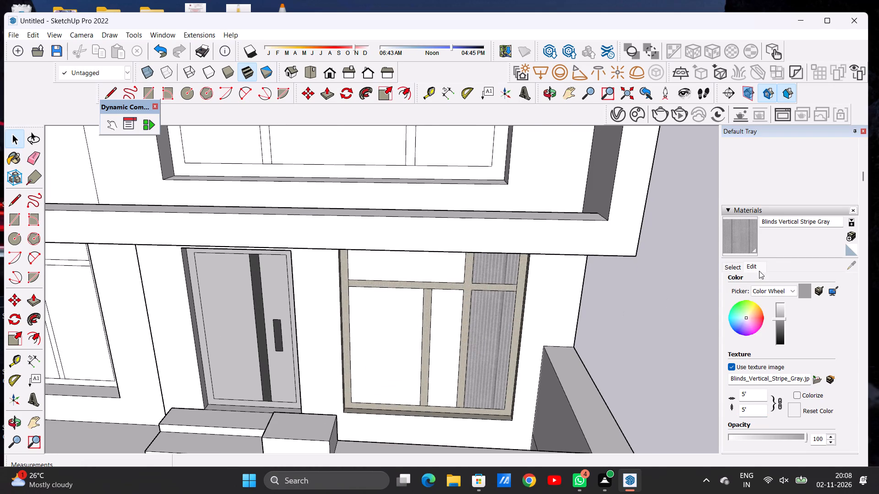
{"action": "left_click", "coordinate": [735, 269]}
{"action": "left_click", "coordinate": [779, 280]}
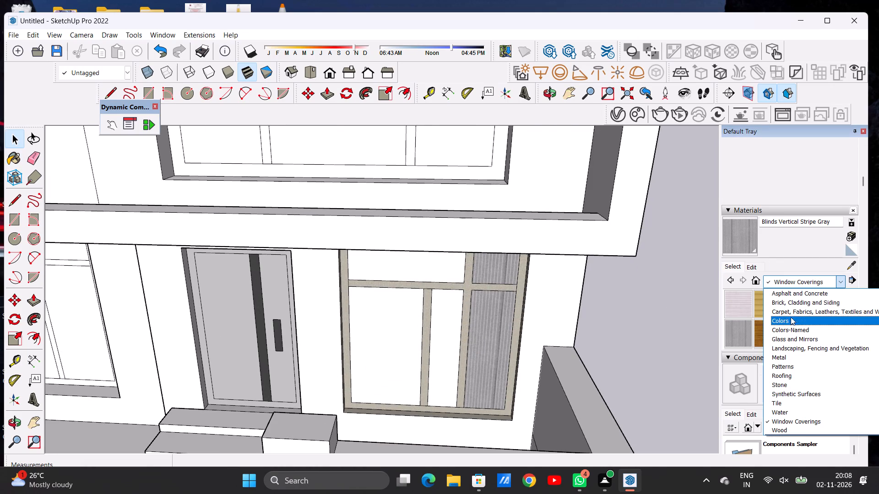
{"action": "left_click", "coordinate": [788, 337]}
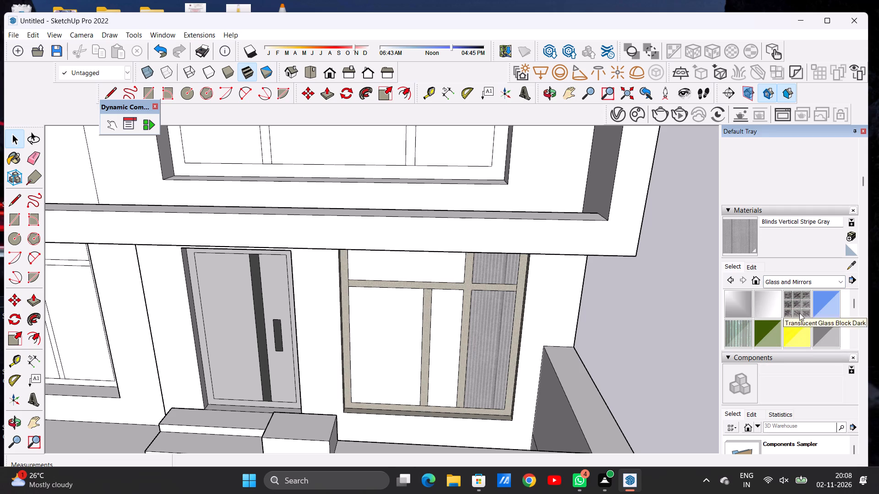
{"action": "left_click", "coordinate": [820, 328]}
{"action": "left_click", "coordinate": [400, 324]}
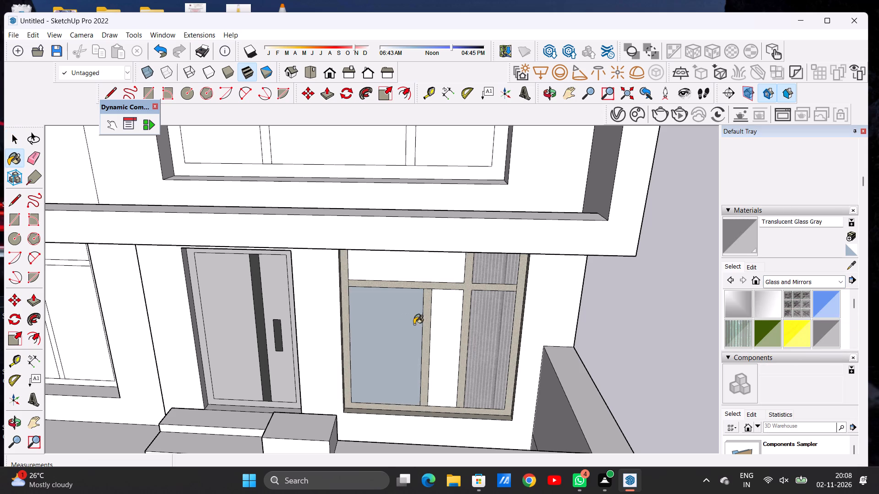
{"action": "left_click", "coordinate": [442, 323]}
{"action": "left_click", "coordinate": [440, 274]}
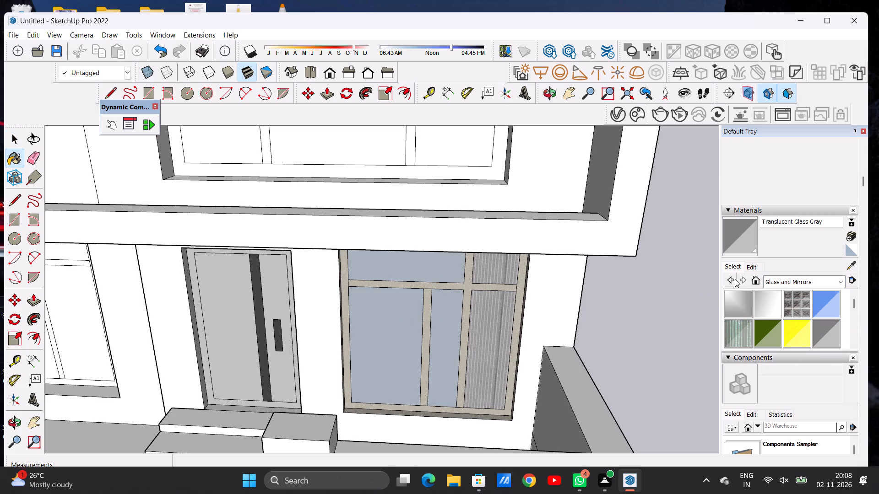
Brighten the color of the Translucent Glass Gray material to a very light gray, keeping its 50 opacity.
{"action": "left_click", "coordinate": [752, 270]}
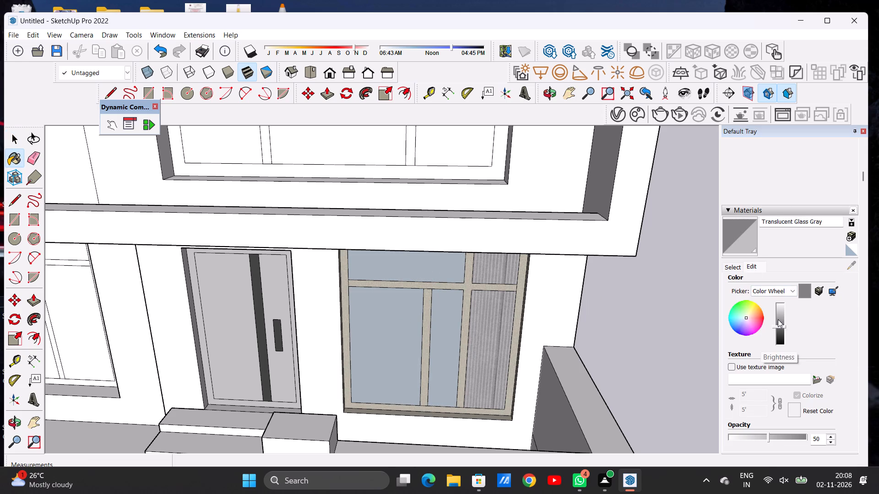
{"action": "left_click", "coordinate": [781, 317]}
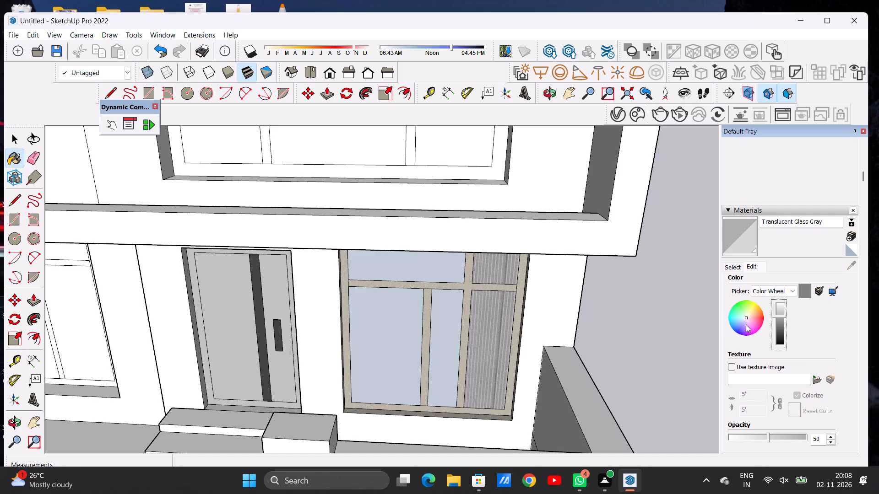
{"action": "scroll", "coordinate": [496, 365], "scroll_direction": "down", "scroll_amount": 5}
{"action": "scroll", "coordinate": [800, 317], "scroll_direction": "up", "scroll_amount": 3}
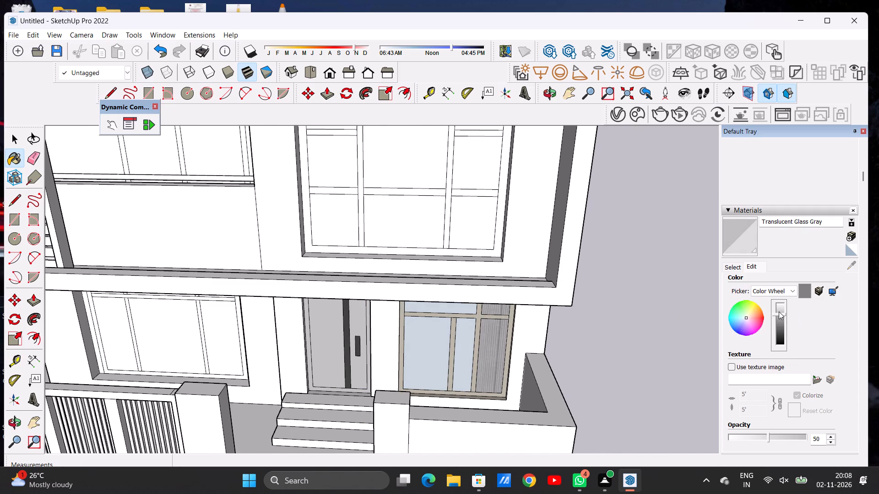
{"action": "left_click", "coordinate": [778, 310]}
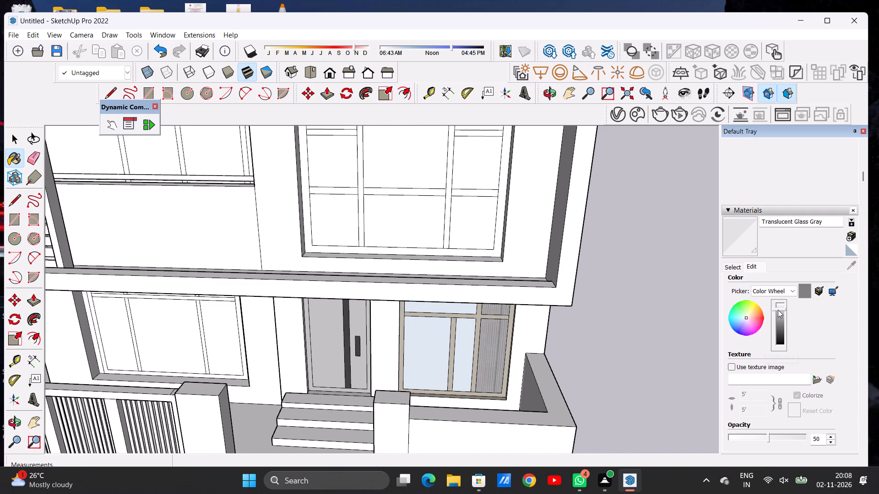
{"action": "scroll", "coordinate": [463, 380], "scroll_direction": "down", "scroll_amount": 4}
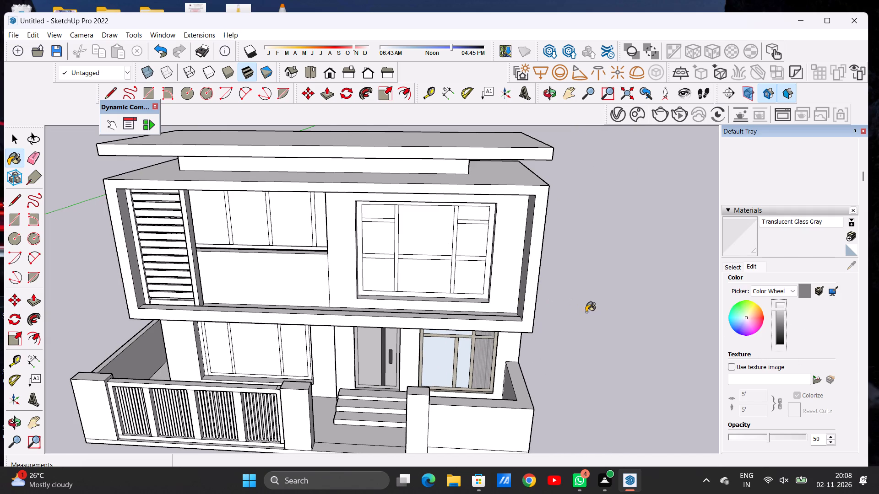
{"action": "scroll", "coordinate": [548, 343], "scroll_direction": "down", "scroll_amount": 1}
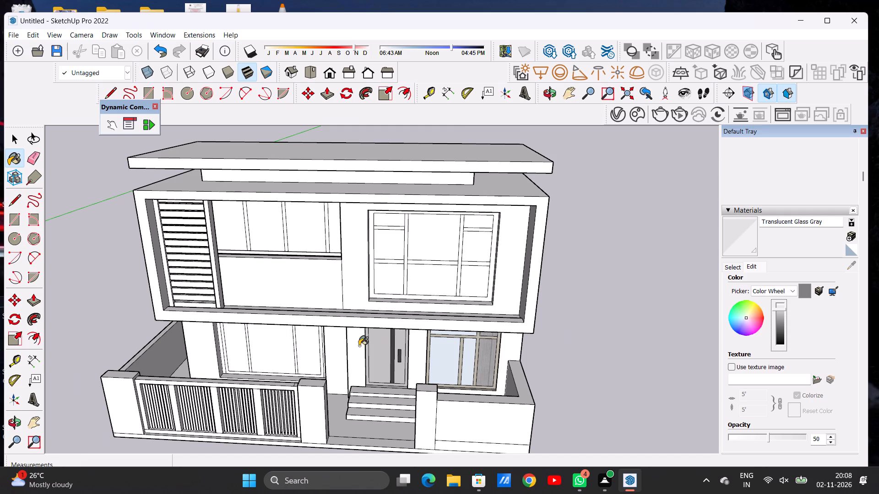
Draw a vertical line about 11' 7" long down from the inner top frame edge, through the fence-side window's panes farthest from the entrance door.
{"action": "scroll", "coordinate": [247, 361], "scroll_direction": "up", "scroll_amount": 6}
{"action": "scroll", "coordinate": [290, 349], "scroll_direction": "up", "scroll_amount": 4}
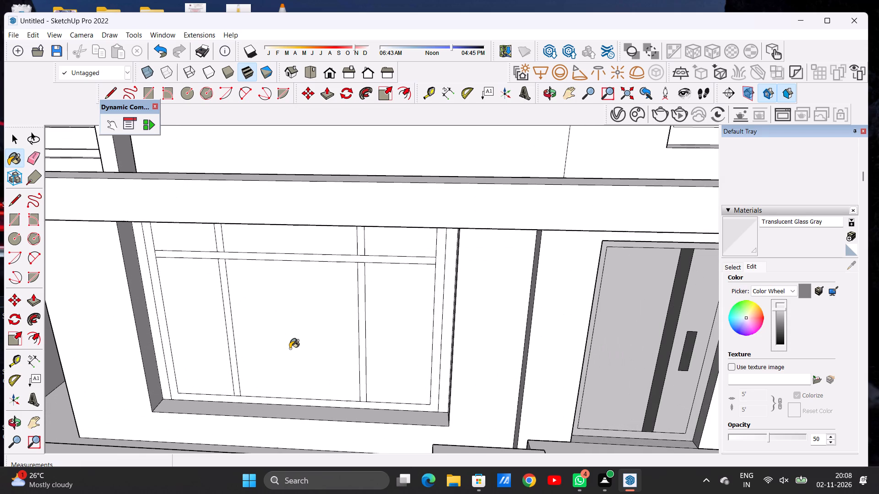
{"action": "key", "text": "space"}
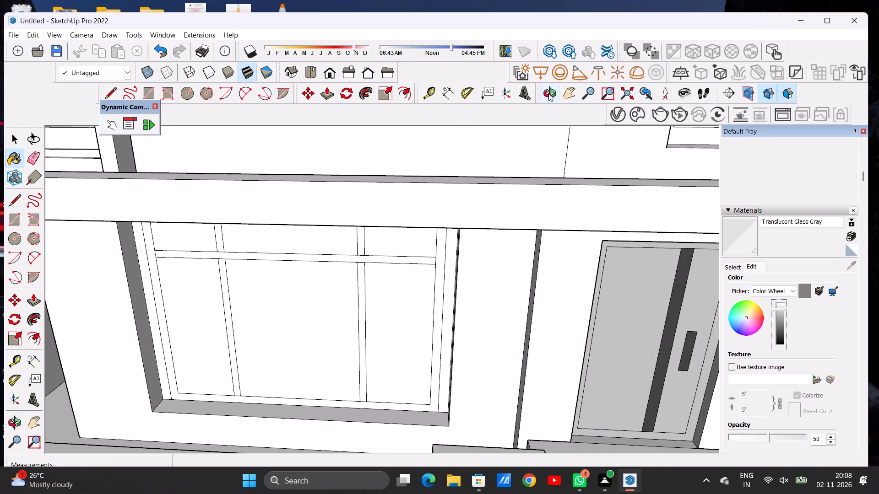
{"action": "left_click", "coordinate": [550, 89]}
{"action": "left_click_drag", "start_coordinate": [464, 266], "coordinate": [496, 202]}
{"action": "scroll", "coordinate": [404, 263], "scroll_direction": "down", "scroll_amount": 7}
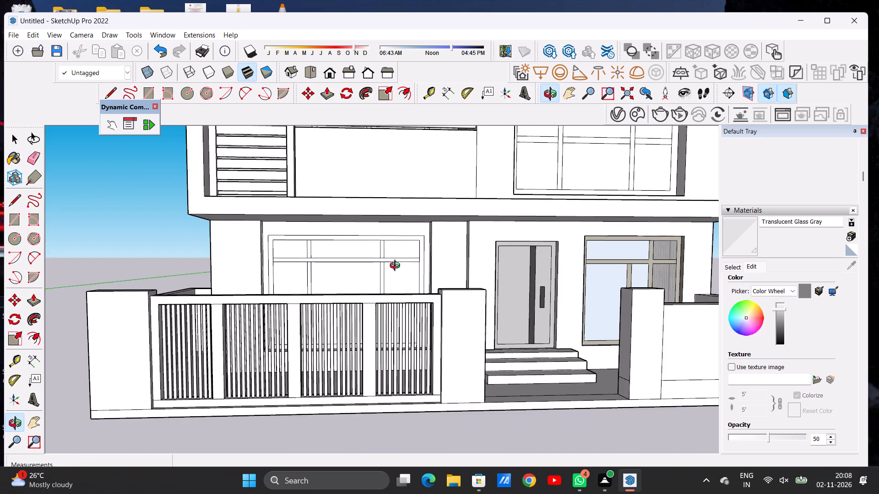
{"action": "left_click_drag", "start_coordinate": [394, 267], "coordinate": [359, 326]}
{"action": "scroll", "coordinate": [357, 251], "scroll_direction": "up", "scroll_amount": 7}
{"action": "left_click_drag", "start_coordinate": [355, 273], "coordinate": [355, 269]}
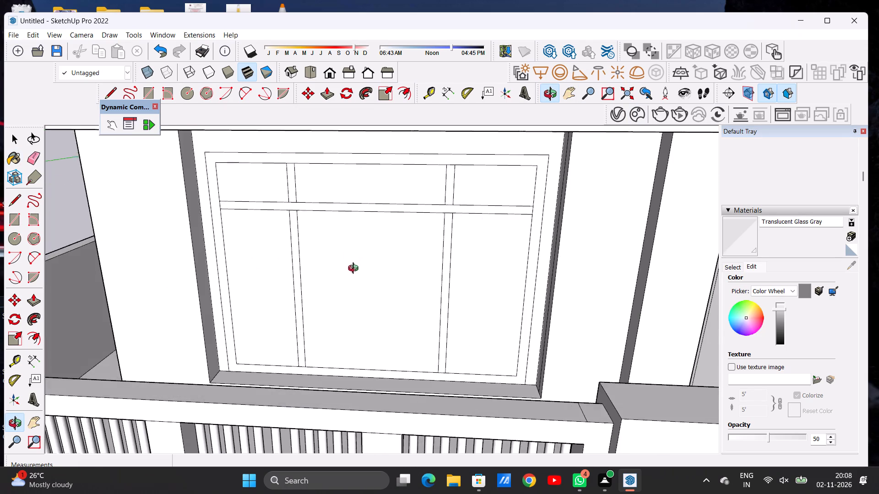
{"action": "left_click_drag", "start_coordinate": [355, 269], "coordinate": [365, 252]}
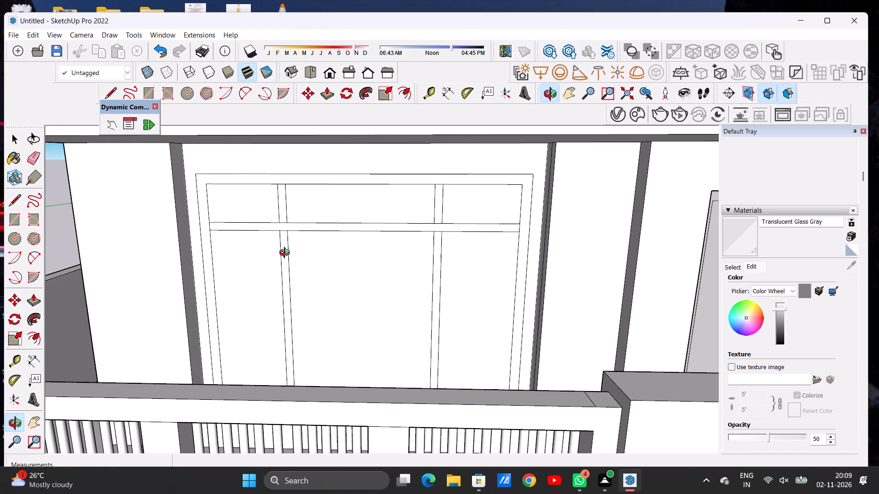
{"action": "key", "text": "space"}
{"action": "type", "text": "L"}
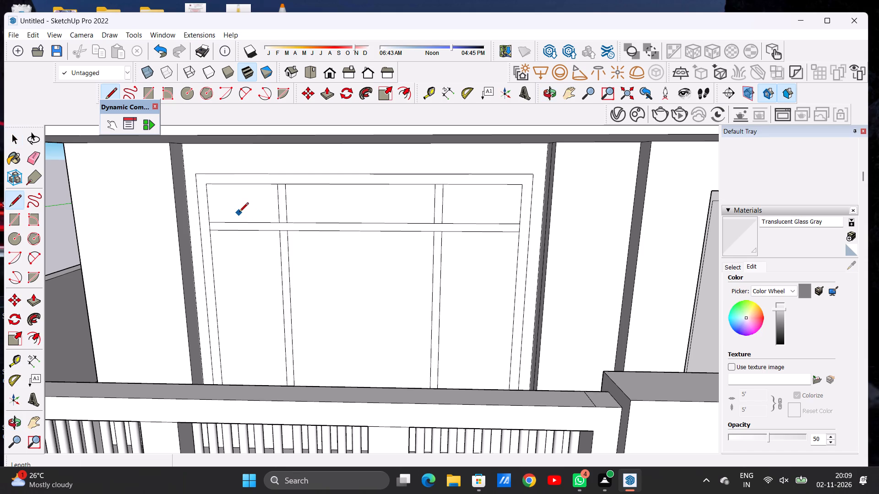
{"action": "left_click", "coordinate": [249, 184]}
{"action": "scroll", "coordinate": [262, 191], "scroll_direction": "down", "scroll_amount": 5}
{"action": "scroll", "coordinate": [262, 249], "scroll_direction": "up", "scroll_amount": 4}
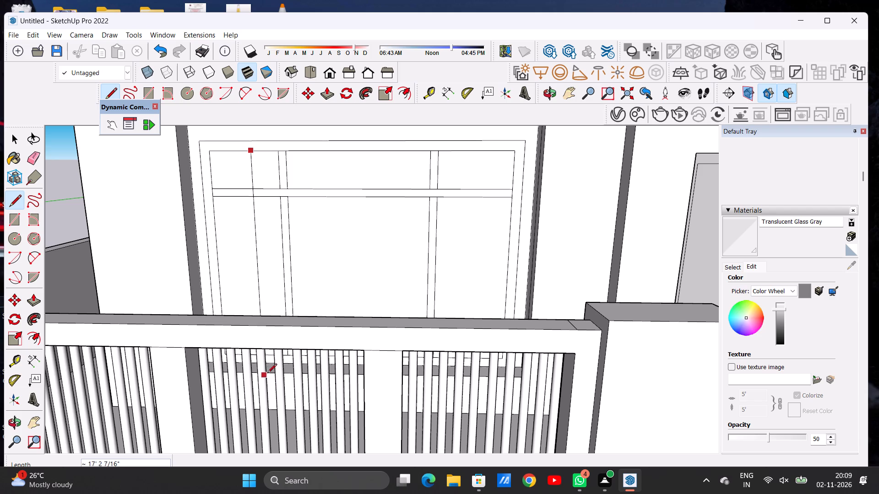
{"action": "left_click", "coordinate": [258, 342]}
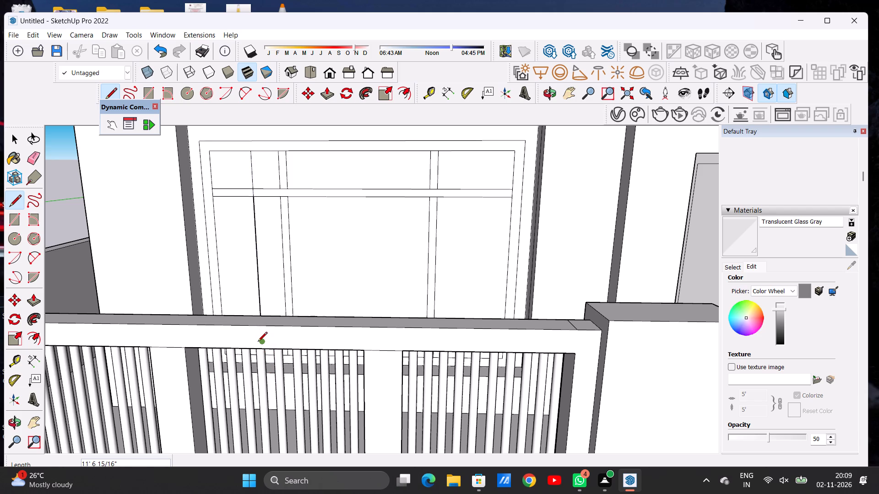
{"action": "key", "text": "space"}
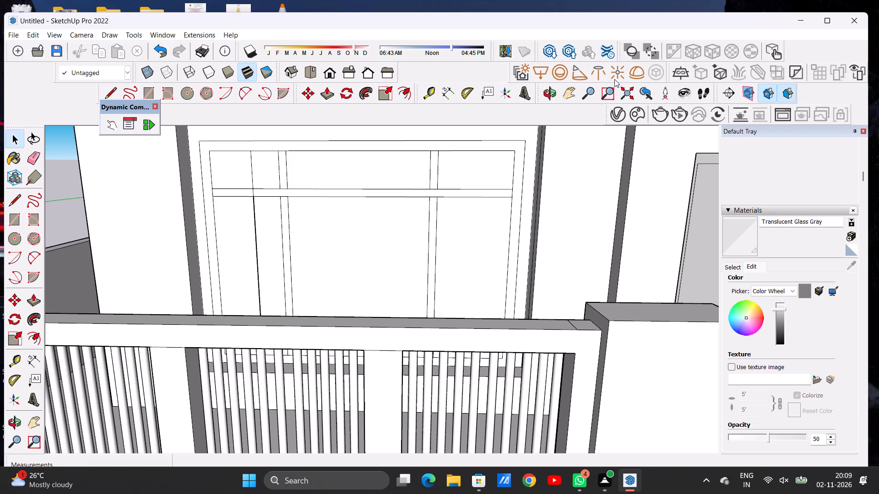
Extend the new vertical line about 10 1/2" down to the inner bottom edge of the window frame.
{"action": "left_click", "coordinate": [553, 91]}
{"action": "left_click_drag", "start_coordinate": [437, 214], "coordinate": [301, 285]}
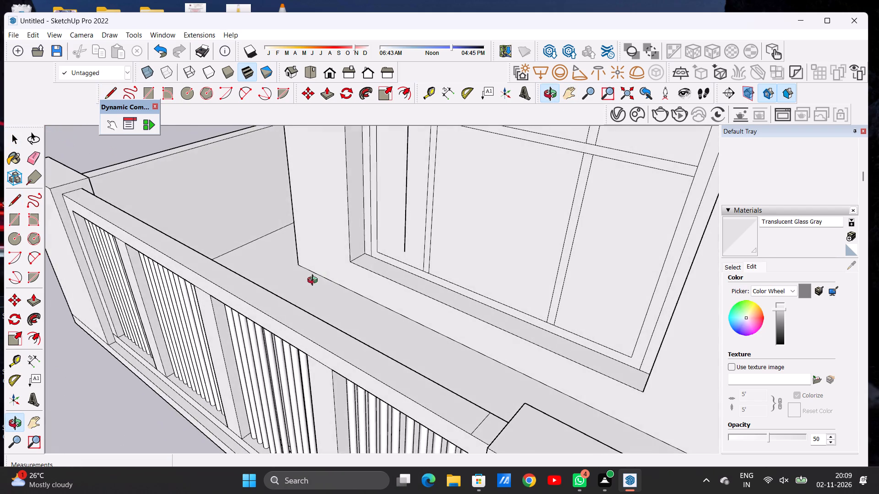
{"action": "scroll", "coordinate": [394, 264], "scroll_direction": "up", "scroll_amount": 13}
{"action": "key", "text": "space"}
{"action": "type", "text": "L"}
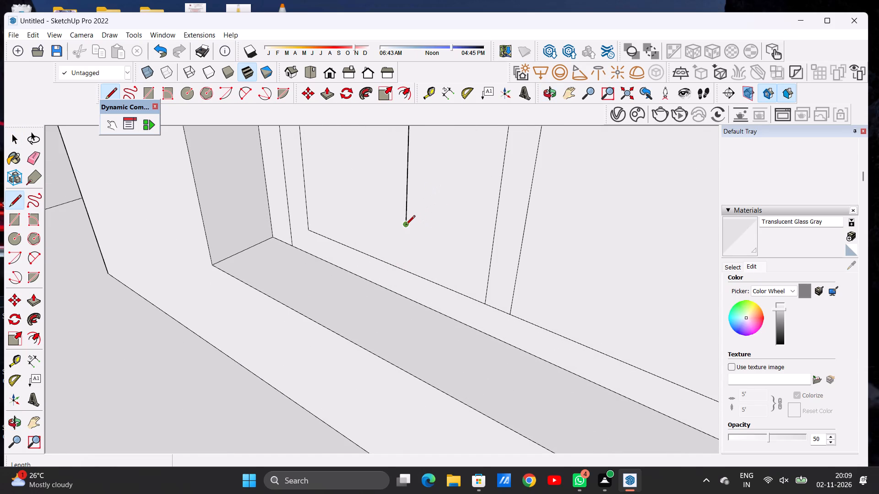
{"action": "left_click", "coordinate": [406, 226]}
{"action": "left_click", "coordinate": [402, 268]}
{"action": "key", "text": "space"}
{"action": "scroll", "coordinate": [402, 274], "scroll_direction": "down", "scroll_amount": 8}
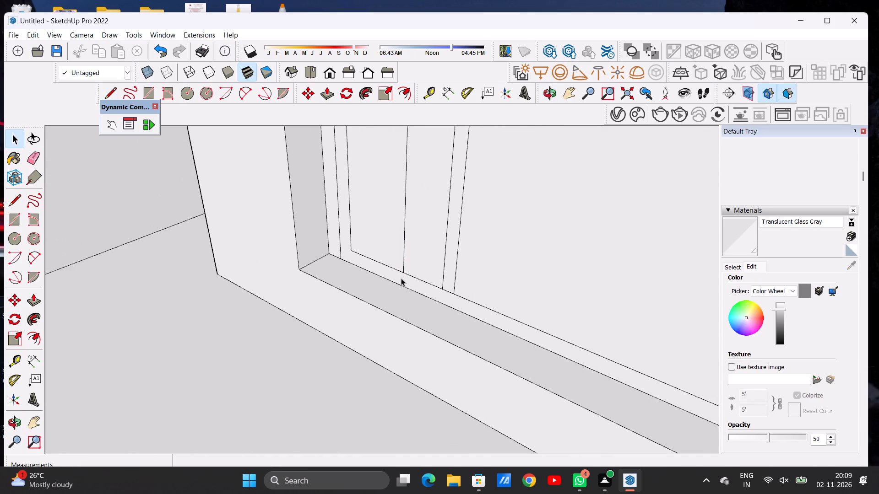
{"action": "scroll", "coordinate": [401, 278], "scroll_direction": "down", "scroll_amount": 16}
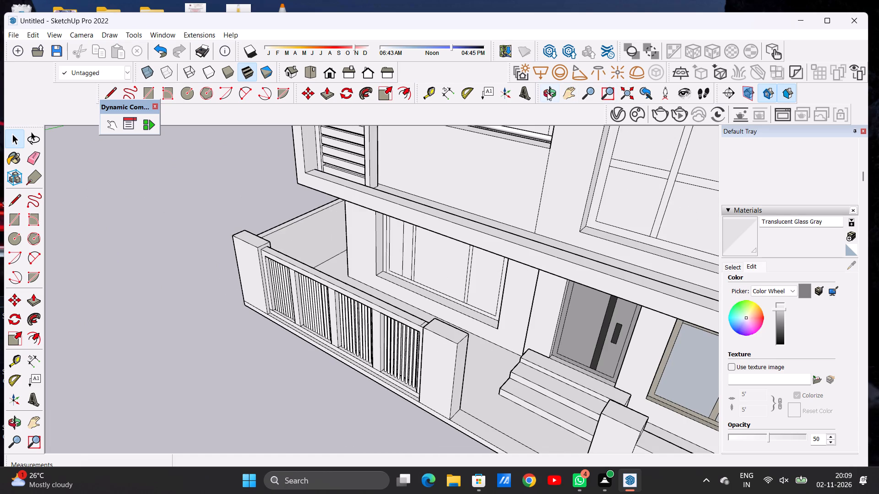
Draw a vertical line about 12' 5" long through the same window's panes nearest the entrance door, from inner top to inner bottom frame edge.
{"action": "left_click", "coordinate": [547, 92]}
{"action": "left_click_drag", "start_coordinate": [420, 261], "coordinate": [546, 189]}
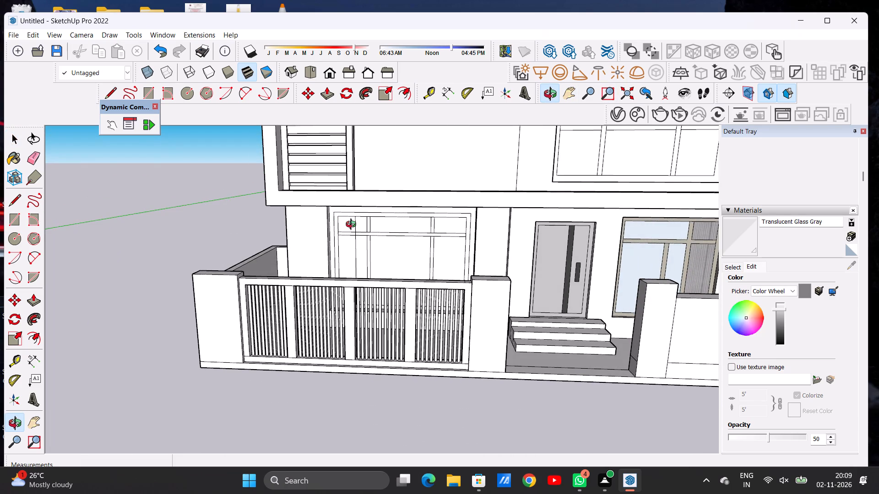
{"action": "scroll", "coordinate": [353, 226], "scroll_direction": "up", "scroll_amount": 6}
{"action": "scroll", "coordinate": [356, 232], "scroll_direction": "down", "scroll_amount": 1}
{"action": "scroll", "coordinate": [356, 232], "scroll_direction": "up", "scroll_amount": 3}
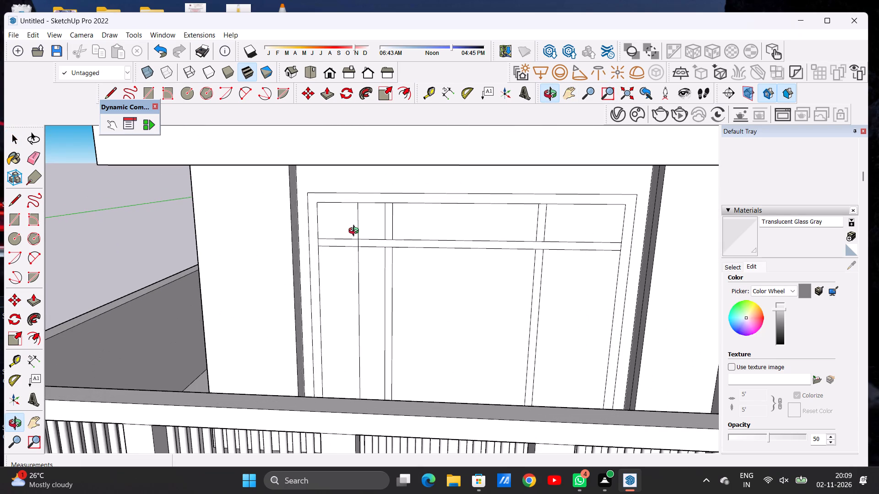
{"action": "scroll", "coordinate": [355, 230], "scroll_direction": "down", "scroll_amount": 7}
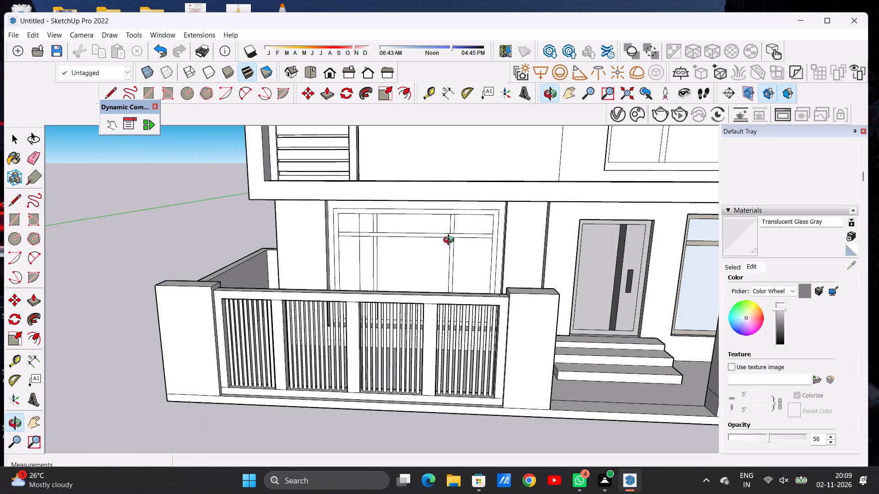
{"action": "scroll", "coordinate": [496, 244], "scroll_direction": "up", "scroll_amount": 2}
{"action": "scroll", "coordinate": [496, 244], "scroll_direction": "down", "scroll_amount": 1}
{"action": "scroll", "coordinate": [496, 244], "scroll_direction": "up", "scroll_amount": 2}
{"action": "left_click_drag", "start_coordinate": [409, 252], "coordinate": [563, 270]}
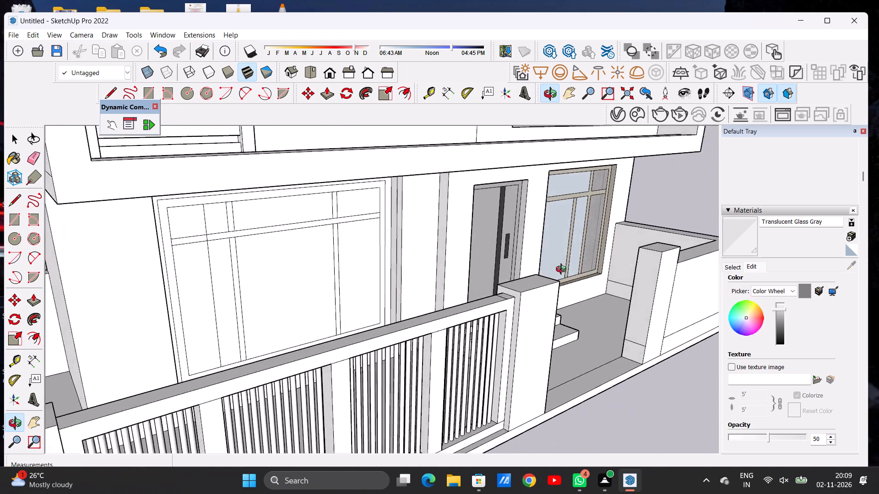
{"action": "left_click_drag", "start_coordinate": [563, 270], "coordinate": [584, 280]}
{"action": "scroll", "coordinate": [378, 258], "scroll_direction": "up", "scroll_amount": 1}
{"action": "left_click_drag", "start_coordinate": [382, 268], "coordinate": [364, 247]}
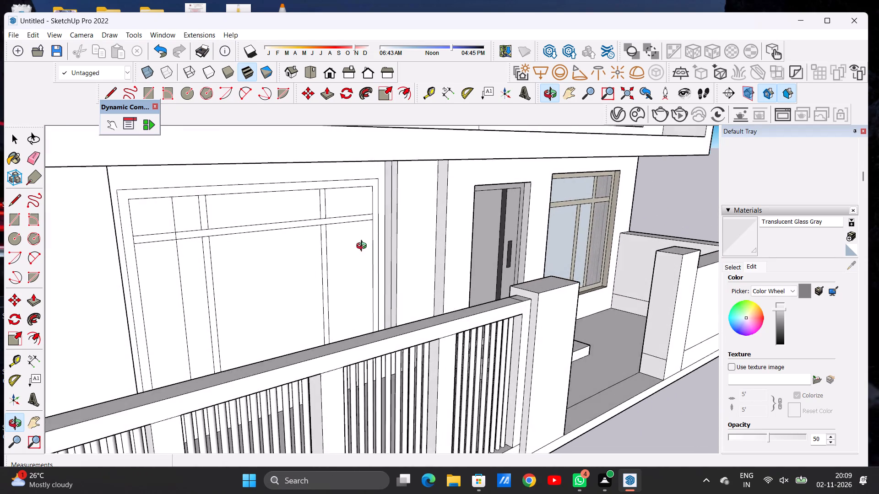
{"action": "left_click_drag", "start_coordinate": [364, 247], "coordinate": [357, 264]}
{"action": "scroll", "coordinate": [359, 217], "scroll_direction": "up", "scroll_amount": 5}
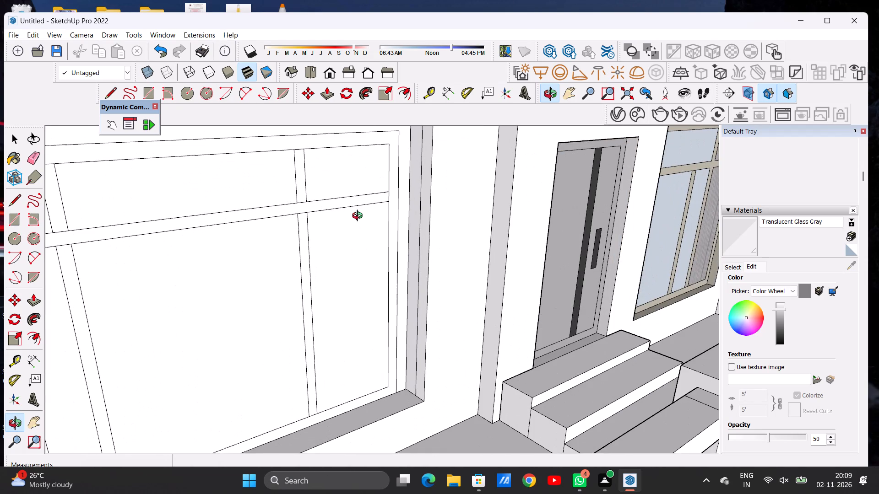
{"action": "key", "text": "l"}
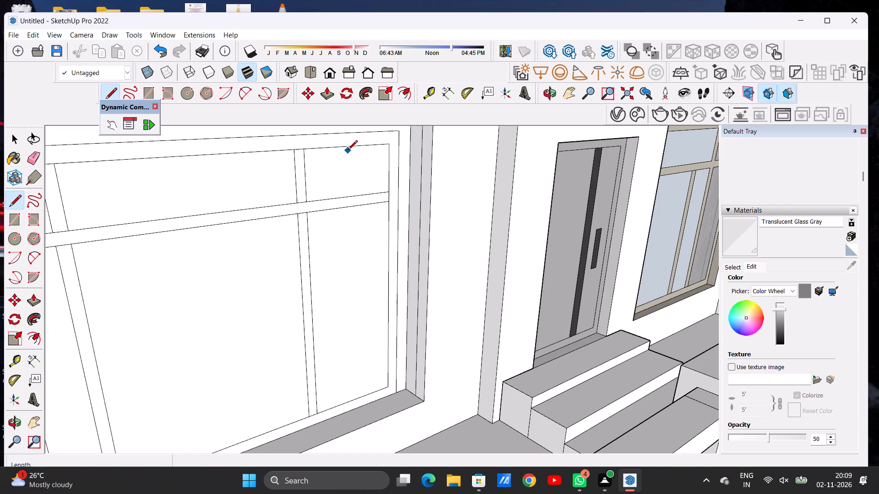
{"action": "left_click", "coordinate": [347, 149]}
{"action": "left_click", "coordinate": [353, 396]}
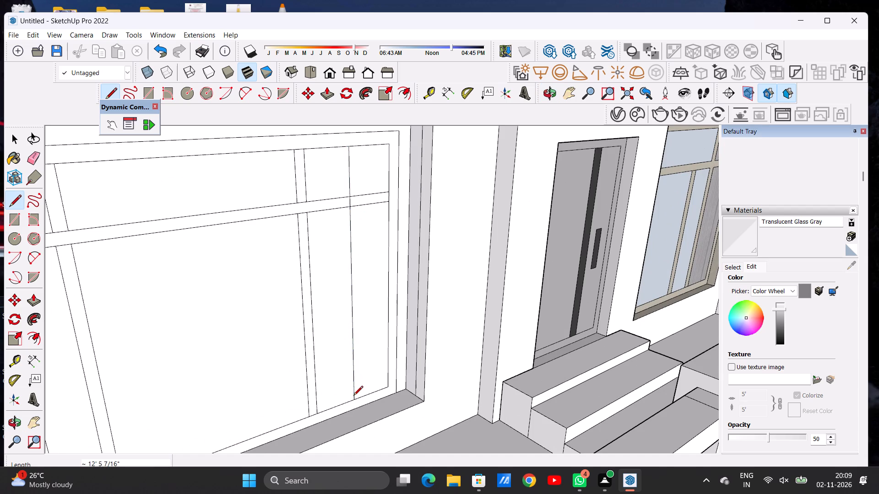
{"action": "key", "text": "space"}
Paint the six middle glass panes of the fence-side ground-floor window, between the two new vertical lines, with Translucent Glass Gray.
{"action": "left_click", "coordinate": [549, 95]}
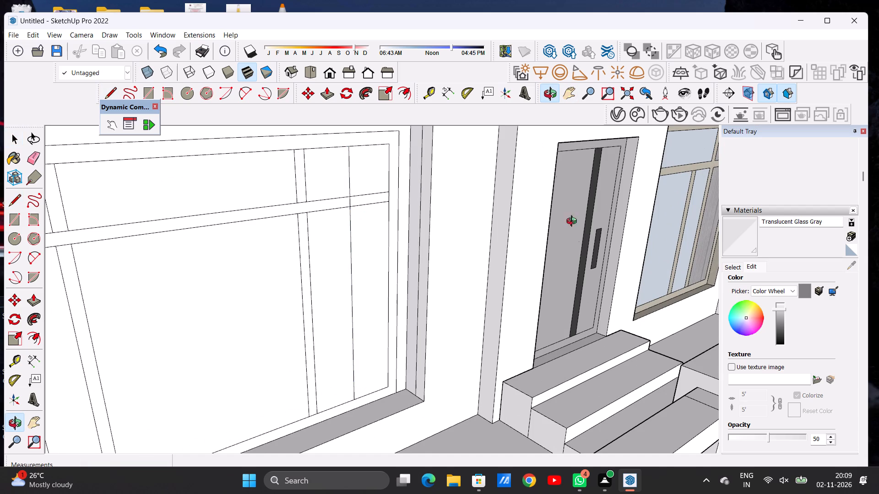
{"action": "left_click_drag", "start_coordinate": [553, 247], "coordinate": [414, 247]}
{"action": "scroll", "coordinate": [483, 252], "scroll_direction": "down", "scroll_amount": 12}
{"action": "left_click", "coordinate": [472, 264]}
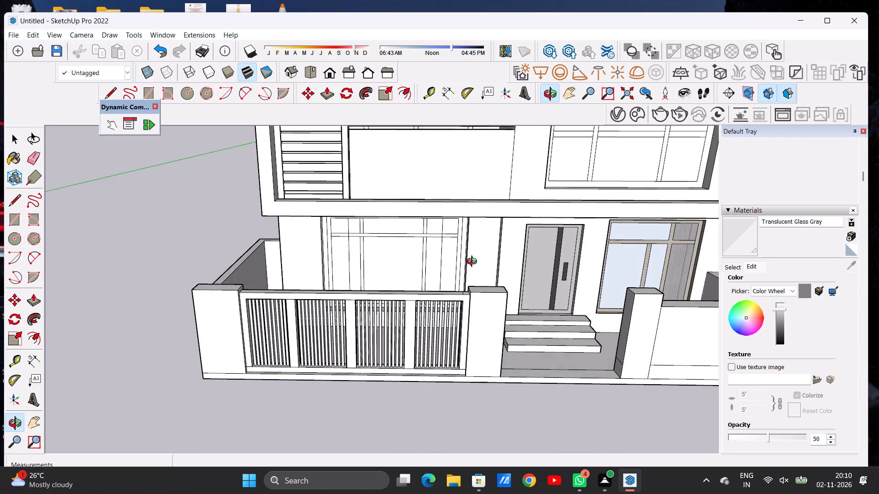
{"action": "scroll", "coordinate": [341, 246], "scroll_direction": "up", "scroll_amount": 4}
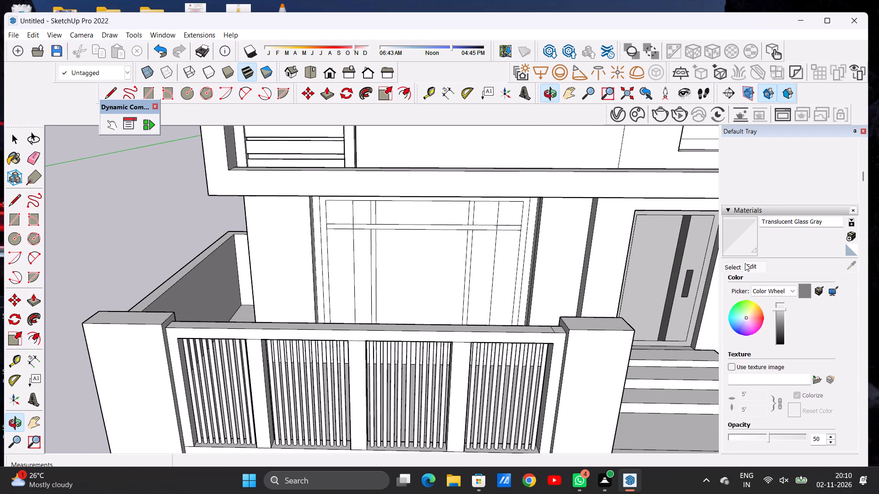
{"action": "left_click", "coordinate": [738, 242]}
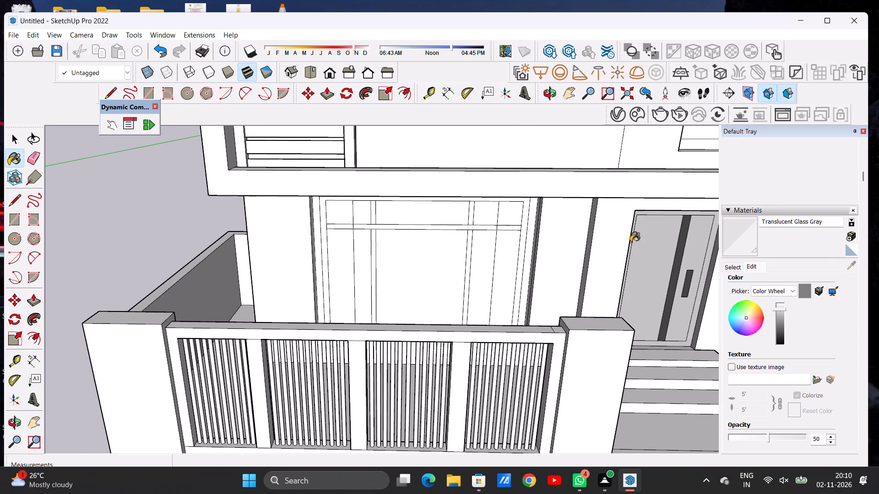
{"action": "left_click", "coordinate": [401, 250]}
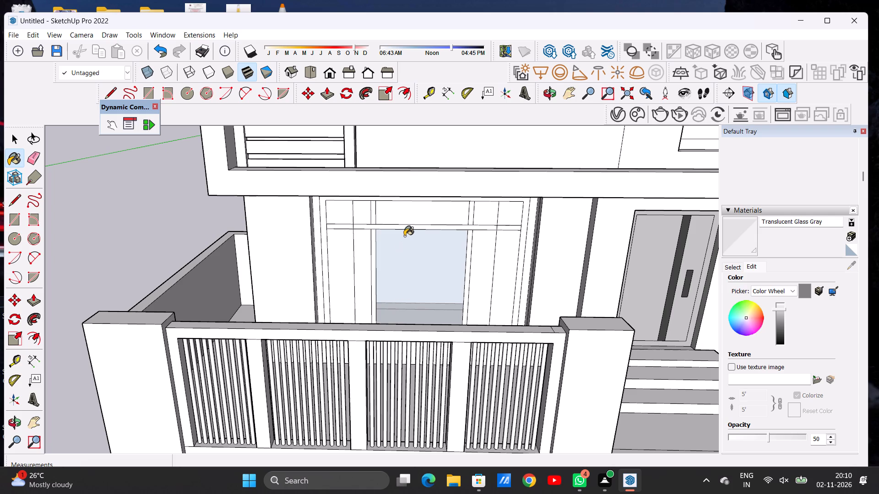
{"action": "left_click", "coordinate": [407, 214]}
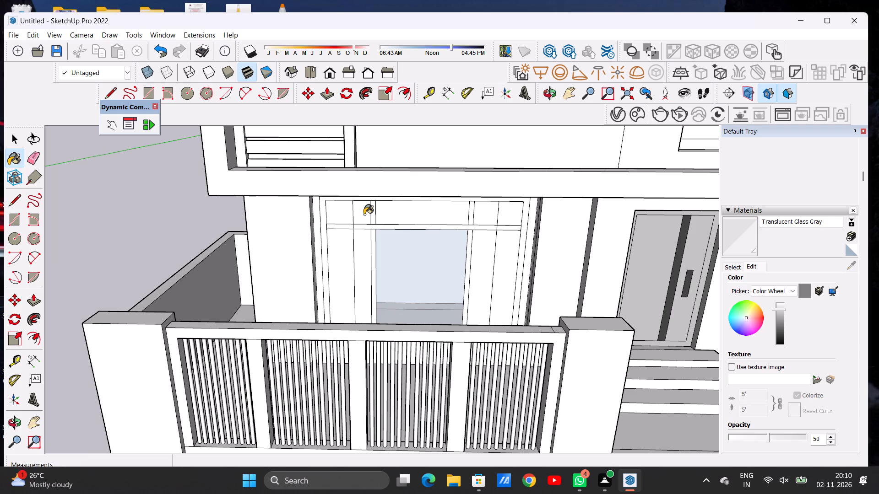
{"action": "left_click", "coordinate": [363, 215]}
{"action": "left_click", "coordinate": [363, 251]}
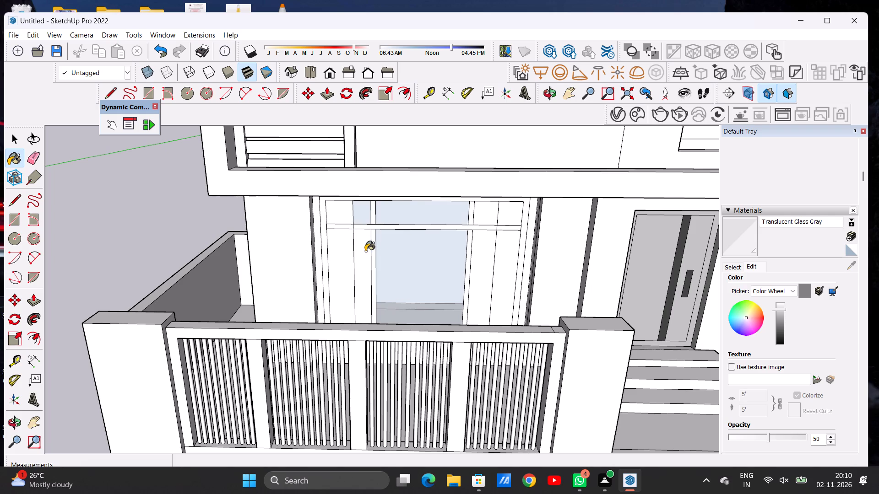
{"action": "left_click", "coordinate": [487, 215]}
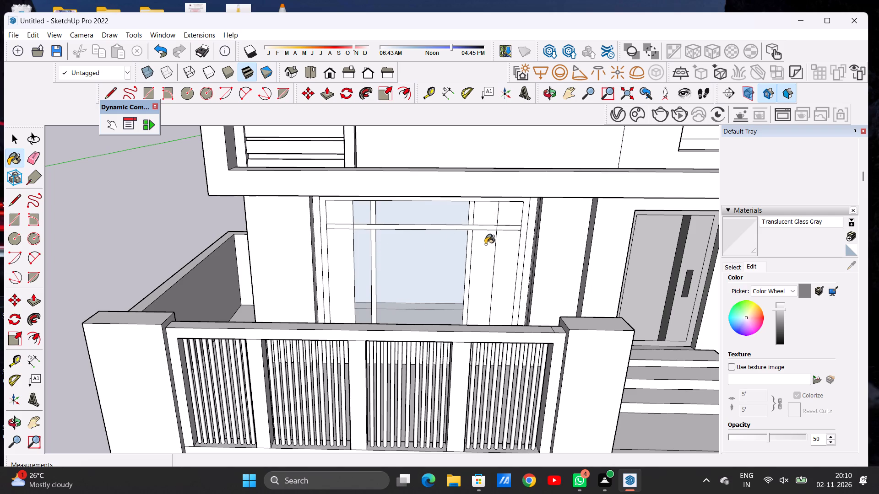
{"action": "left_click", "coordinate": [486, 245]}
{"action": "scroll", "coordinate": [445, 273], "scroll_direction": "down", "scroll_amount": 1}
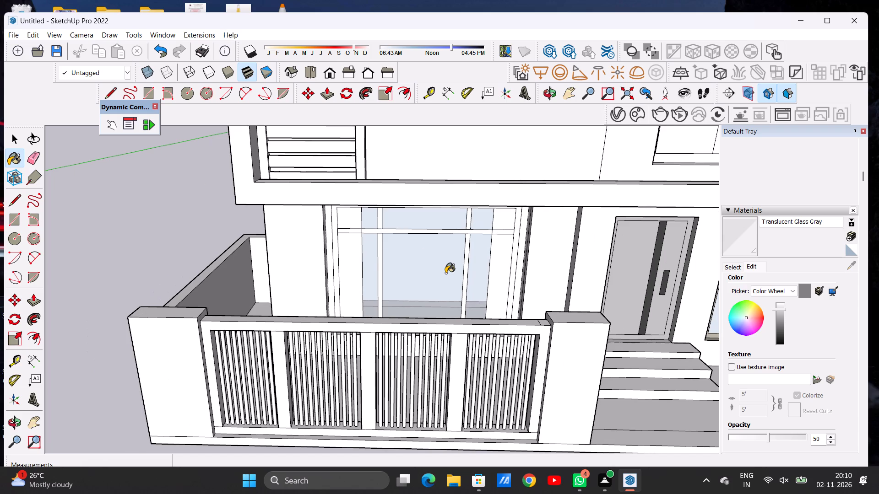
{"action": "key", "text": "space"}
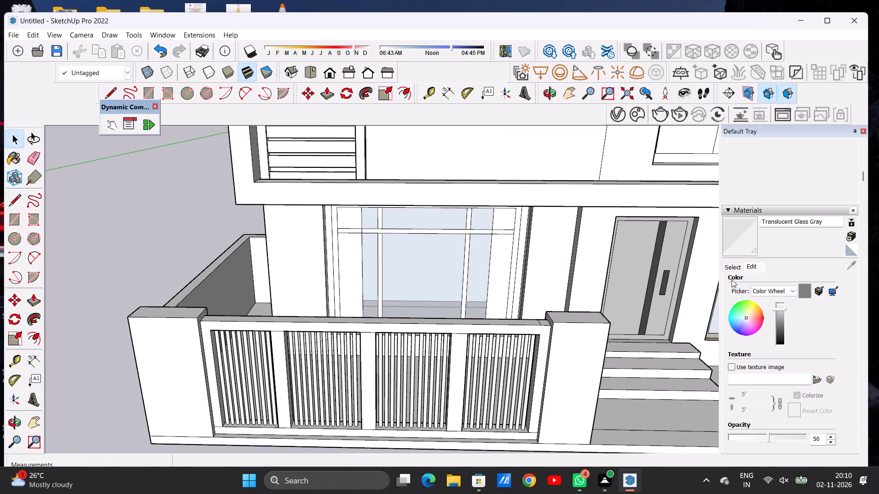
Paint the outer frame of the fence-side window with Formica Graystone from the Synthetic Surfaces collection.
{"action": "left_click", "coordinate": [735, 267]}
{"action": "left_click", "coordinate": [772, 281]}
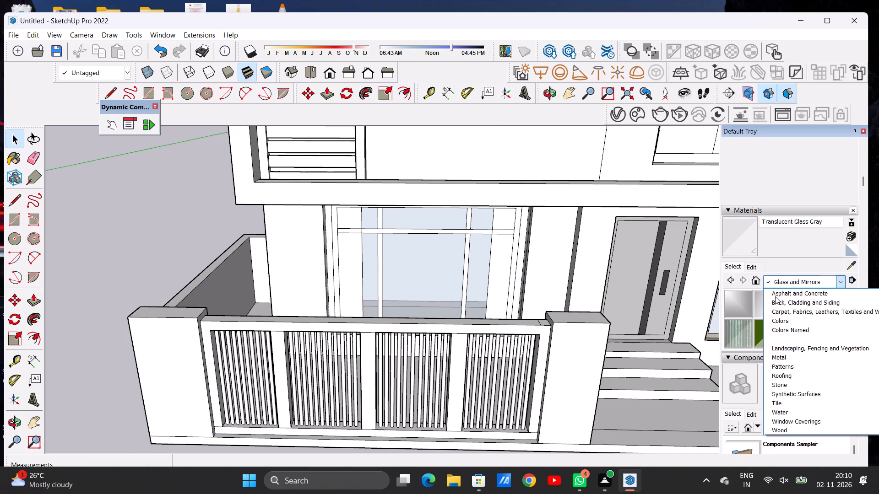
{"action": "left_click", "coordinate": [807, 397]}
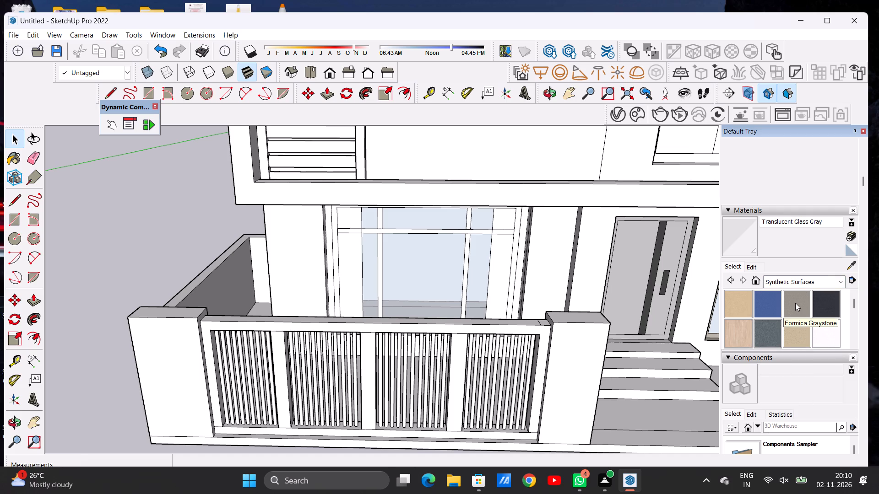
{"action": "left_click", "coordinate": [795, 303]}
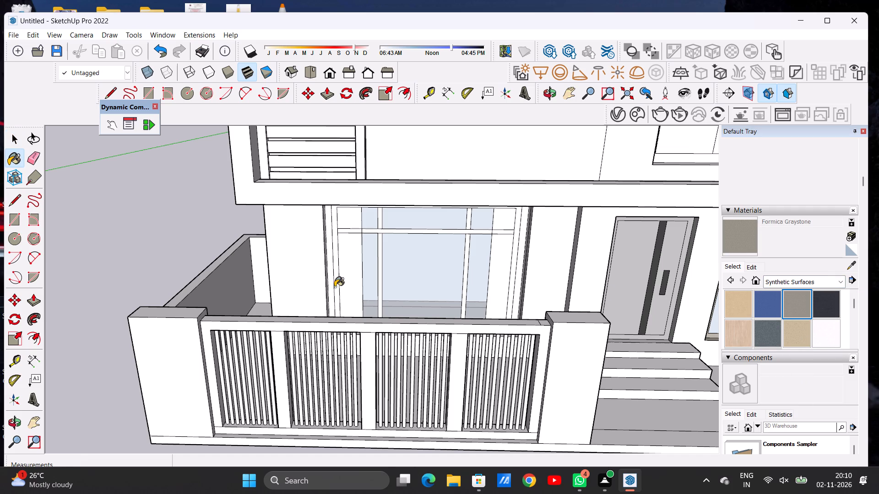
{"action": "scroll", "coordinate": [334, 286], "scroll_direction": "up", "scroll_amount": 8}
{"action": "scroll", "coordinate": [334, 286], "scroll_direction": "down", "scroll_amount": 1}
{"action": "scroll", "coordinate": [334, 286], "scroll_direction": "up", "scroll_amount": 1}
{"action": "left_click", "coordinate": [337, 280]}
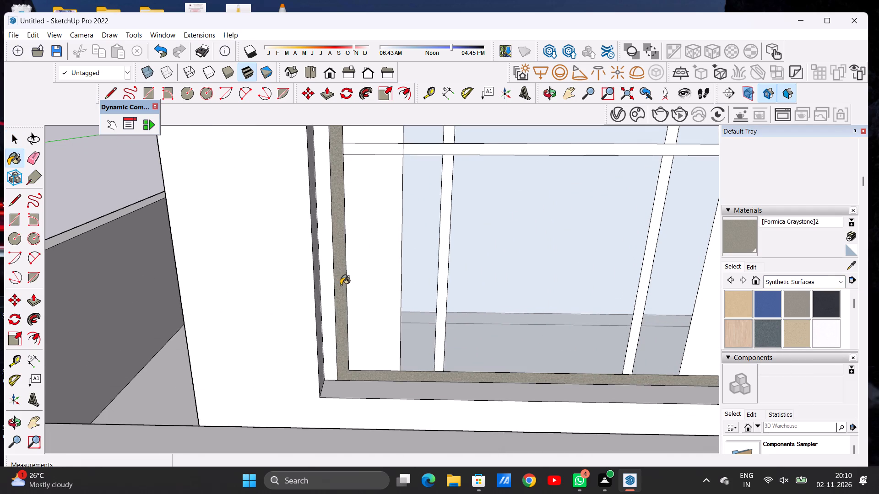
Paint the two lower vertical mullions of the fence-side window with Formica Graystone.
{"action": "left_click", "coordinate": [442, 308]}
{"action": "scroll", "coordinate": [384, 309], "scroll_direction": "down", "scroll_amount": 5}
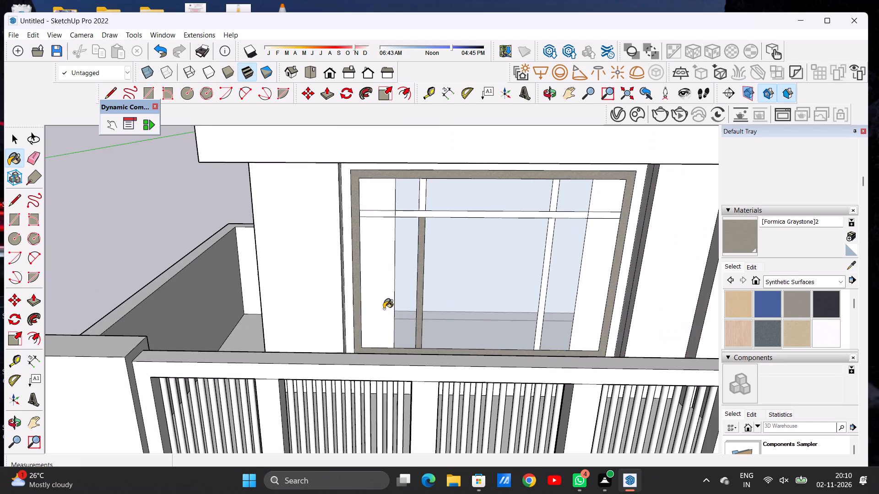
{"action": "scroll", "coordinate": [552, 297], "scroll_direction": "up", "scroll_amount": 6}
{"action": "left_click", "coordinate": [536, 302]}
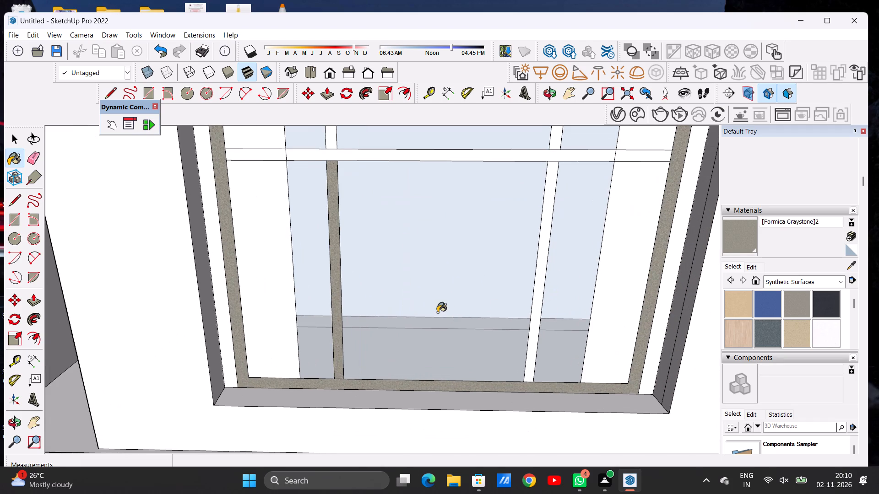
{"action": "scroll", "coordinate": [434, 316], "scroll_direction": "down", "scroll_amount": 5}
Paint the crossbar's middle and door-side sections and the upper mullion nearest the entrance door with Formica Graystone.
{"action": "scroll", "coordinate": [514, 215], "scroll_direction": "up", "scroll_amount": 13}
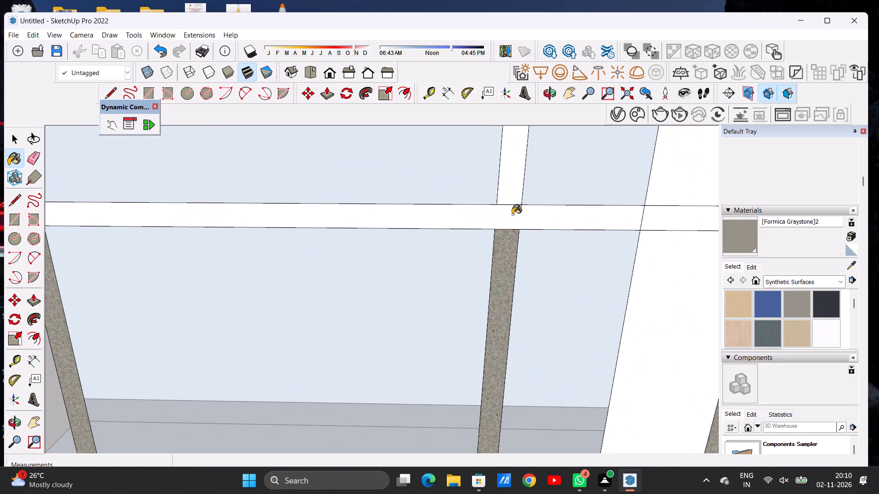
{"action": "left_click", "coordinate": [512, 215]}
{"action": "left_click", "coordinate": [513, 193]}
{"action": "scroll", "coordinate": [515, 216], "scroll_direction": "down", "scroll_amount": 1}
{"action": "scroll", "coordinate": [515, 218], "scroll_direction": "up", "scroll_amount": 1}
{"action": "scroll", "coordinate": [516, 218], "scroll_direction": "down", "scroll_amount": 10}
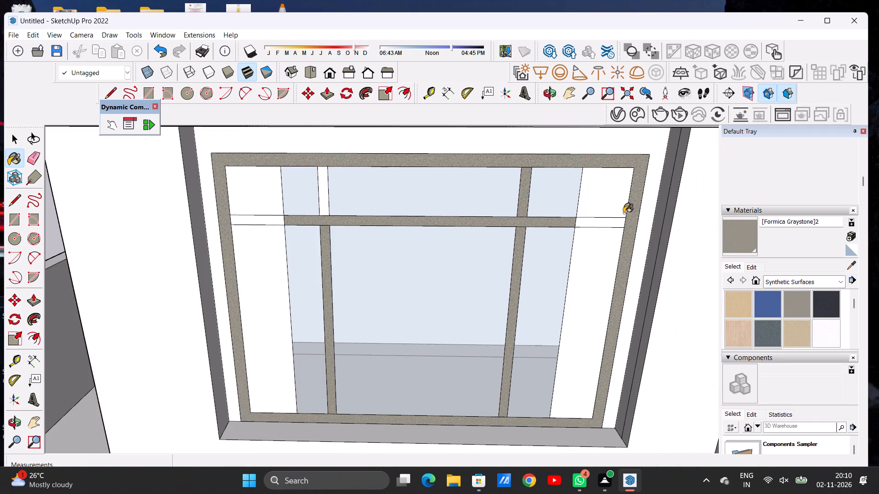
{"action": "scroll", "coordinate": [604, 216], "scroll_direction": "up", "scroll_amount": 7}
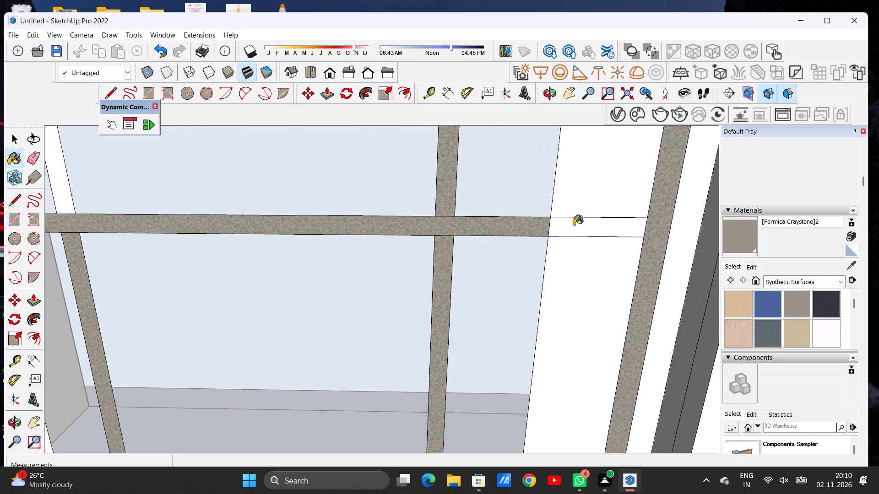
{"action": "left_click", "coordinate": [574, 225]}
{"action": "scroll", "coordinate": [564, 234], "scroll_direction": "down", "scroll_amount": 9}
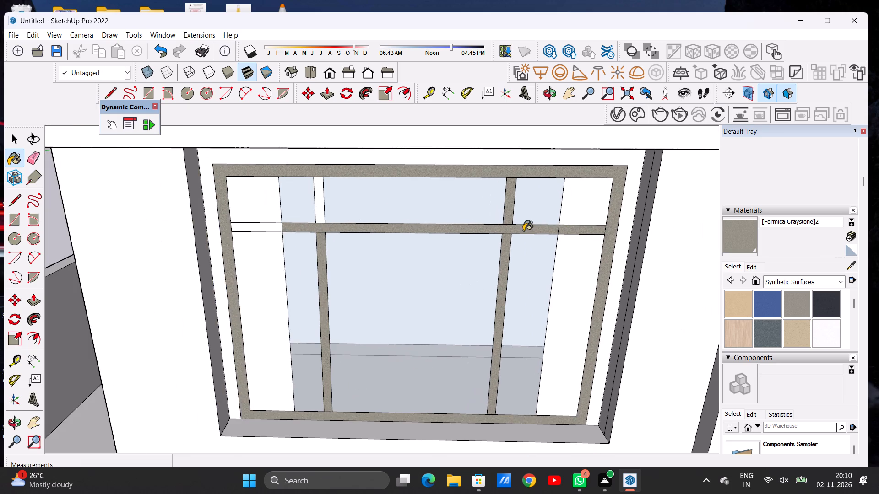
Paint the upper mullion and the crossbar end section farthest from the entrance door with Formica Graystone.
{"action": "scroll", "coordinate": [341, 216], "scroll_direction": "up", "scroll_amount": 6}
{"action": "left_click", "coordinate": [339, 202]}
{"action": "scroll", "coordinate": [266, 223], "scroll_direction": "up", "scroll_amount": 1}
{"action": "scroll", "coordinate": [265, 224], "scroll_direction": "down", "scroll_amount": 1}
{"action": "scroll", "coordinate": [264, 226], "scroll_direction": "up", "scroll_amount": 5}
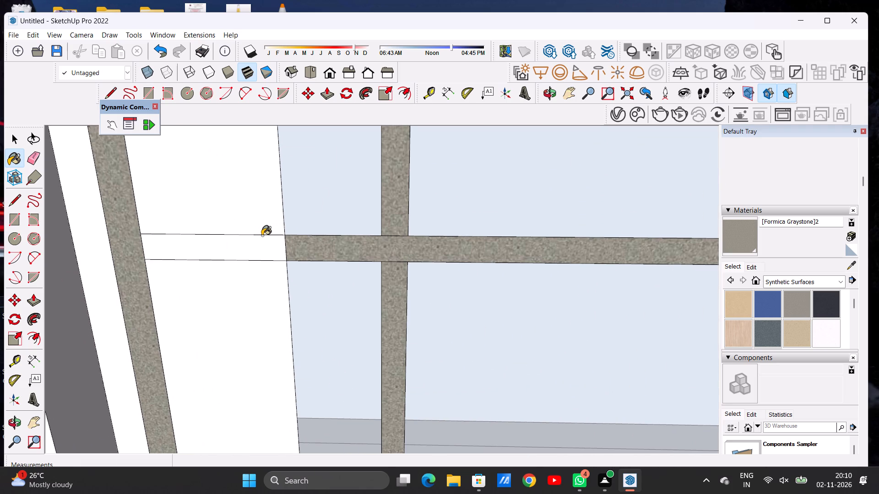
{"action": "left_click", "coordinate": [260, 241]}
{"action": "scroll", "coordinate": [294, 241], "scroll_direction": "down", "scroll_amount": 4}
{"action": "scroll", "coordinate": [301, 242], "scroll_direction": "up", "scroll_amount": 2}
{"action": "scroll", "coordinate": [302, 241], "scroll_direction": "down", "scroll_amount": 14}
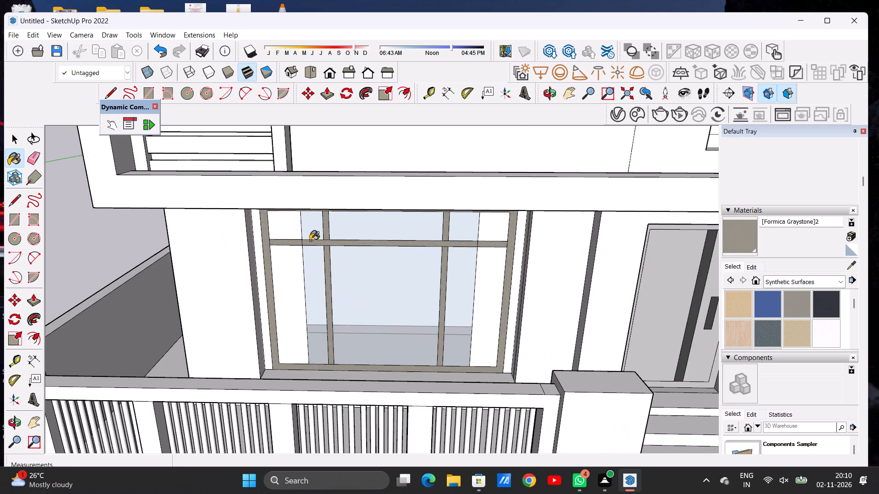
{"action": "key", "text": "space"}
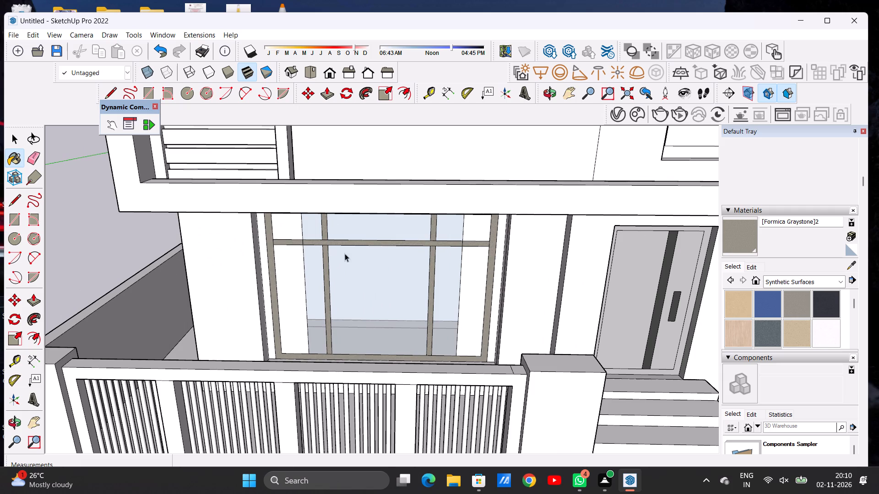
Paint the four outer side panes of the fence-side window with Blinds Vertical Stripe Gray from the Window Coverings collection.
{"action": "left_click", "coordinate": [778, 279]}
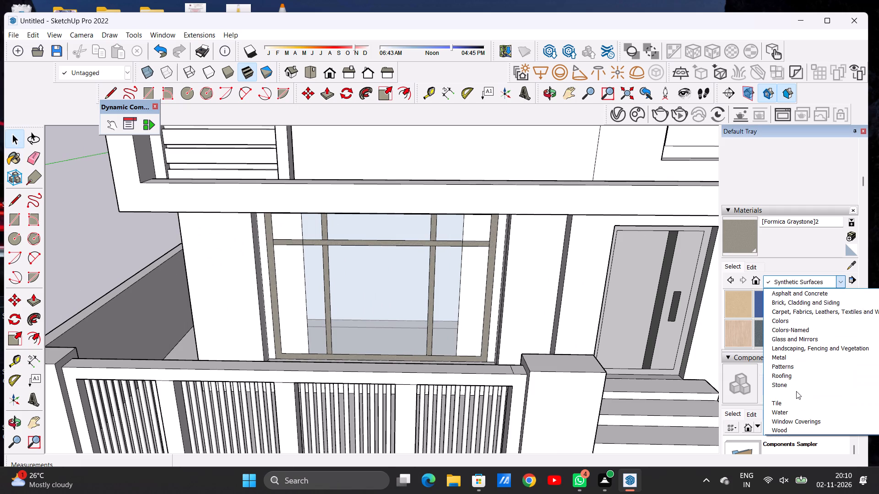
{"action": "left_click", "coordinate": [788, 417]}
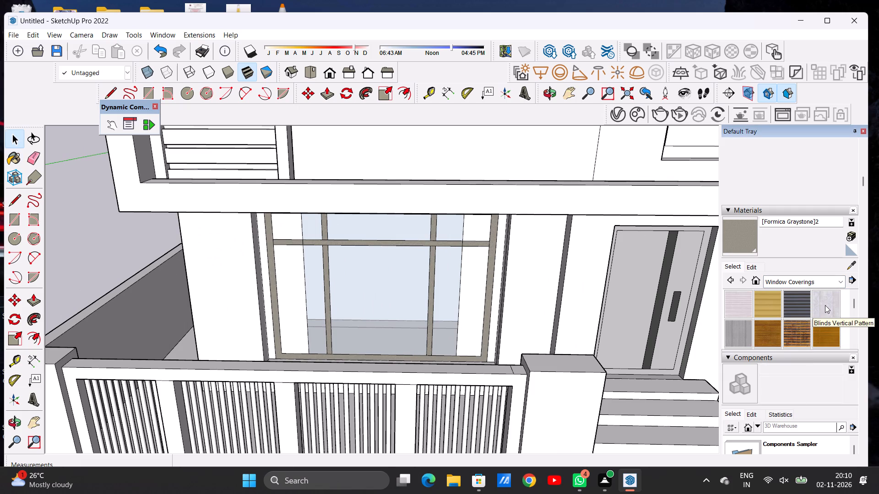
{"action": "left_click", "coordinate": [743, 332]}
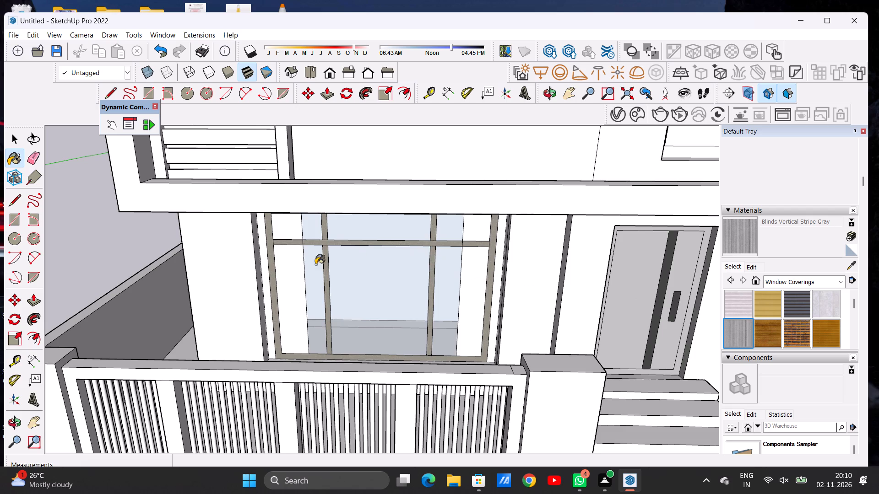
{"action": "scroll", "coordinate": [284, 280], "scroll_direction": "up", "scroll_amount": 3}
{"action": "scroll", "coordinate": [284, 281], "scroll_direction": "down", "scroll_amount": 1}
{"action": "scroll", "coordinate": [283, 282], "scroll_direction": "up", "scroll_amount": 7}
{"action": "left_click", "coordinate": [284, 286]}
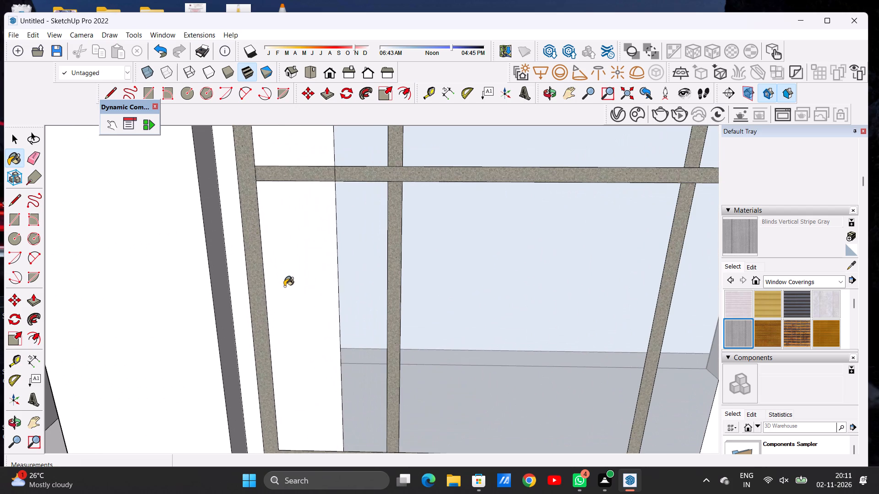
{"action": "scroll", "coordinate": [286, 291], "scroll_direction": "down", "scroll_amount": 8}
{"action": "left_click", "coordinate": [301, 223]}
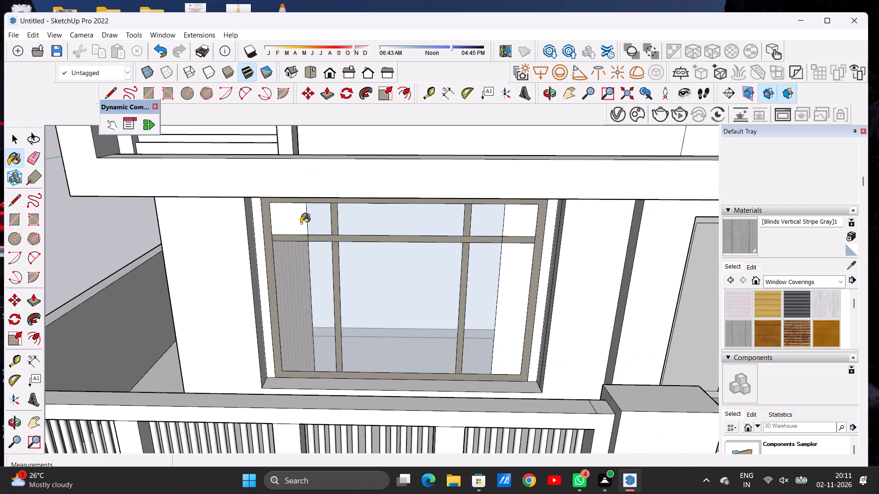
{"action": "left_click", "coordinate": [521, 228]}
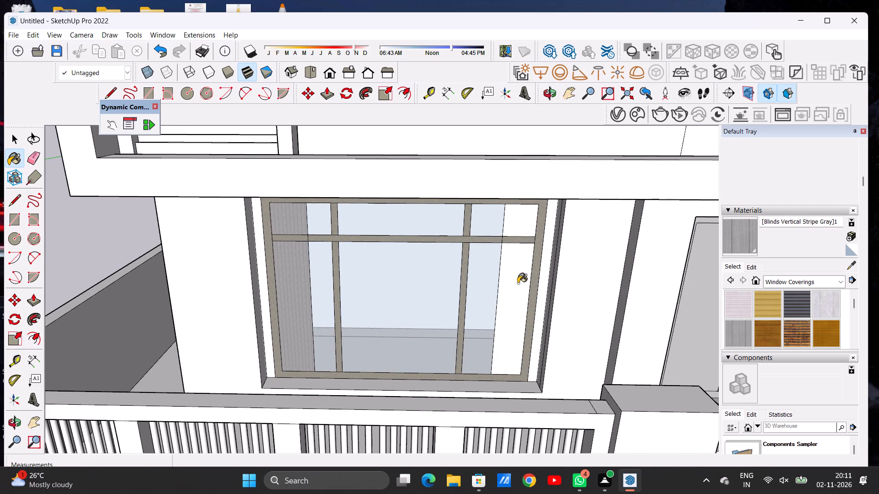
{"action": "left_click", "coordinate": [518, 283]}
Lighten the color of the Blinds Vertical Stripe Gray material slightly.
{"action": "left_click", "coordinate": [752, 268]}
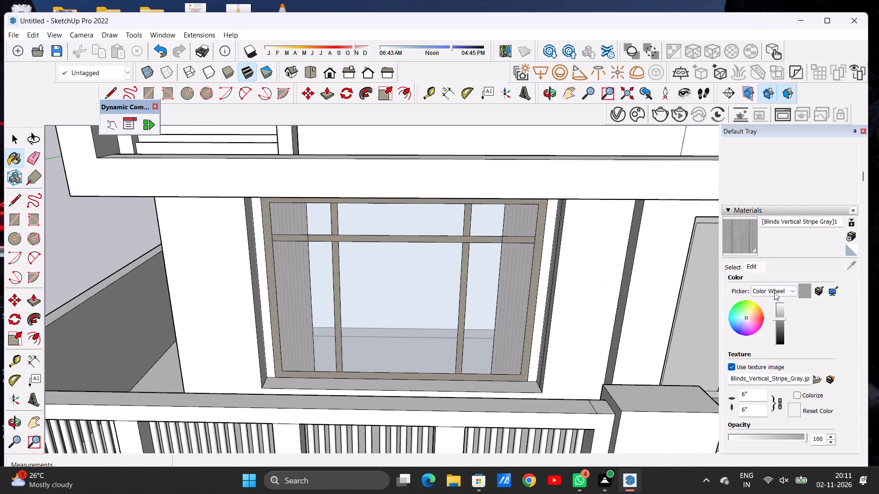
{"action": "left_click", "coordinate": [780, 314]}
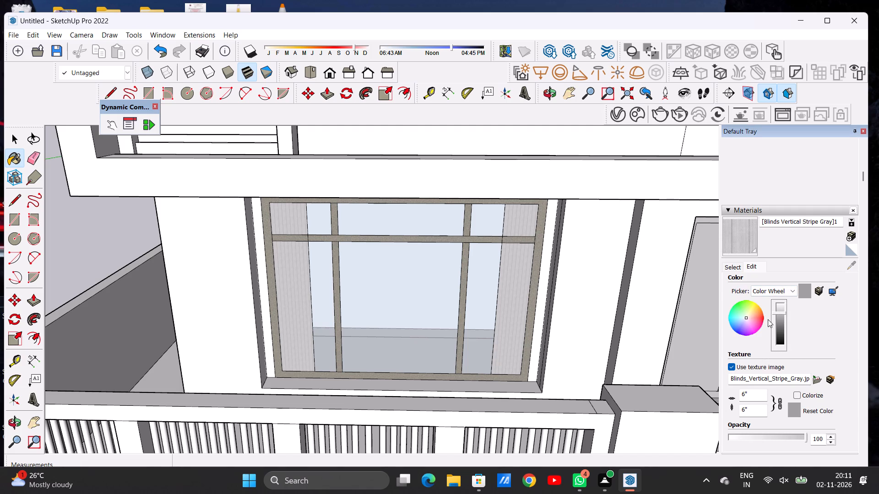
{"action": "left_click", "coordinate": [781, 317]}
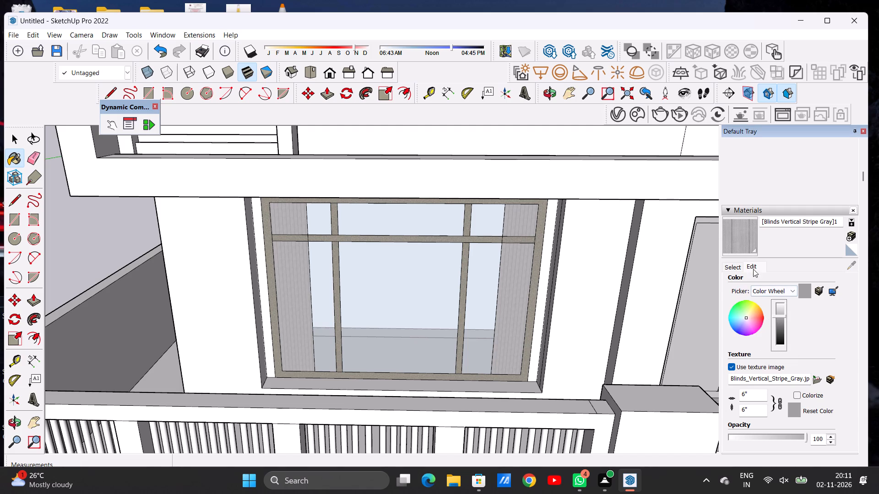
Set the texture size of the Blinds Vertical Stripe Gray material to 5' by 5'.
{"action": "left_click", "coordinate": [752, 264]}
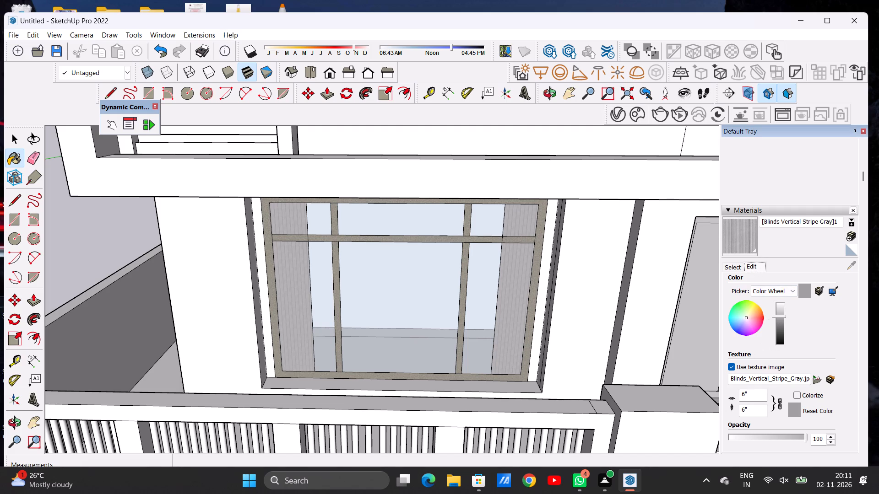
{"action": "left_click", "coordinate": [755, 407]}
{"action": "key", "text": "BackSpace"}
{"action": "key", "text": "BackSpace"}
{"action": "key", "text": "BackSpace"}
{"action": "key", "text": "BackSpace"}
{"action": "key", "text": "BackSpace"}
{"action": "key", "text": "BackSpace"}
{"action": "key", "text": "BackSpace"}
{"action": "key", "text": "BackSpace"}
{"action": "key", "text": "BackSpace"}
{"action": "key", "text": "BackSpace"}
{"action": "type", "text": "5'"}
{"action": "key", "text": "Return"}
{"action": "key", "text": "space"}
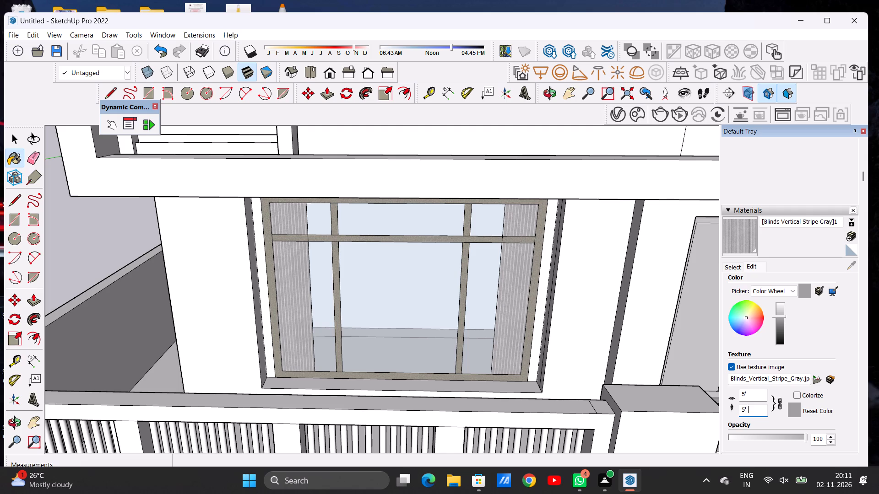
Draw a vertical line about 13' 3" long down the balcony-side column of panes in the upper-floor window above the entrance.
{"action": "scroll", "coordinate": [370, 274], "scroll_direction": "down", "scroll_amount": 9}
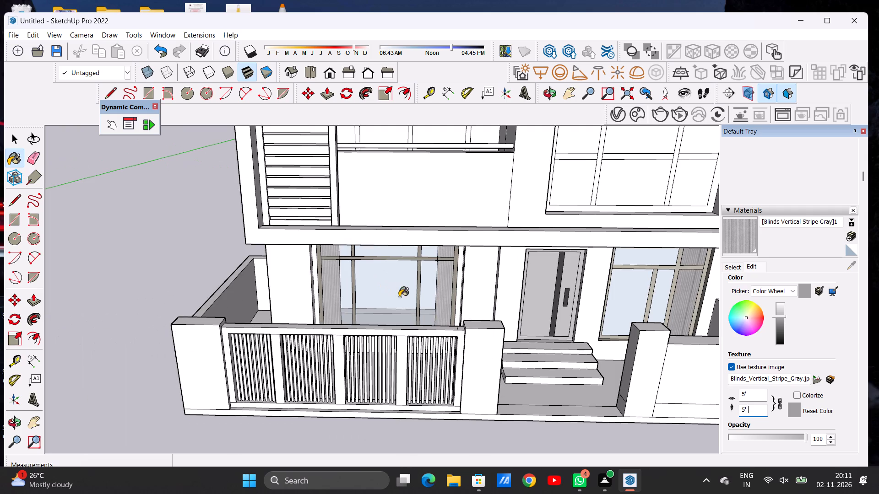
{"action": "scroll", "coordinate": [425, 302], "scroll_direction": "down", "scroll_amount": 2}
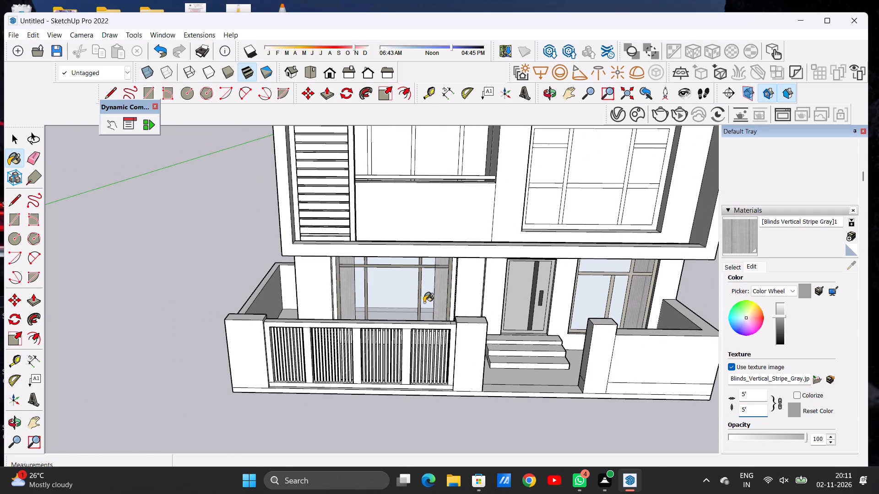
{"action": "key", "text": "space"}
{"action": "scroll", "coordinate": [386, 305], "scroll_direction": "down", "scroll_amount": 5}
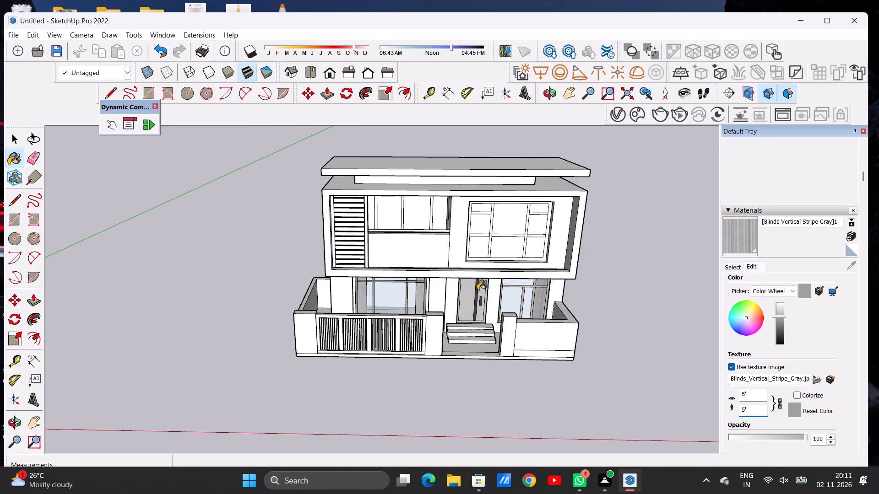
{"action": "left_click", "coordinate": [622, 284]}
{"action": "key", "text": "space"}
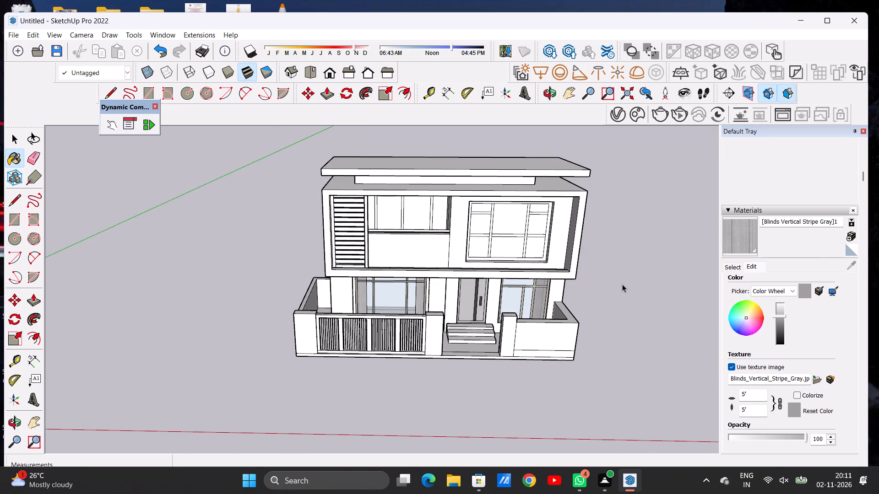
{"action": "scroll", "coordinate": [280, 247], "scroll_direction": "up", "scroll_amount": 4}
{"action": "scroll", "coordinate": [219, 259], "scroll_direction": "down", "scroll_amount": 6}
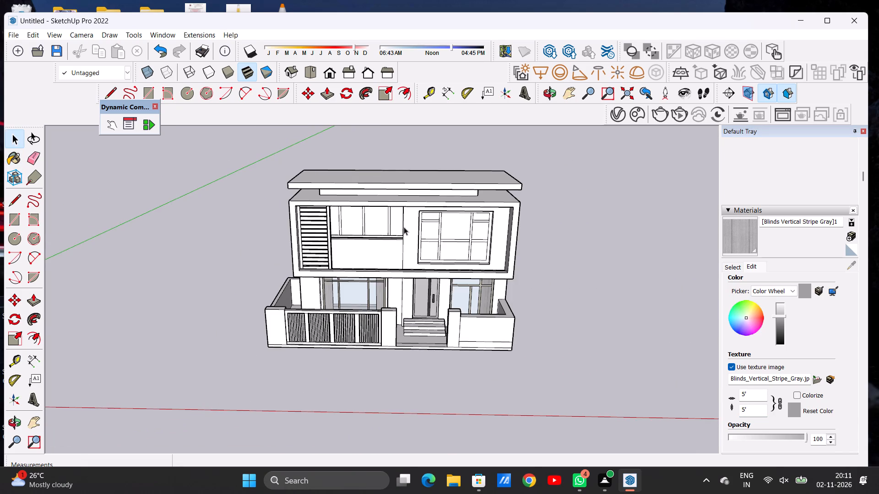
{"action": "scroll", "coordinate": [419, 233], "scroll_direction": "up", "scroll_amount": 1}
{"action": "scroll", "coordinate": [420, 233], "scroll_direction": "down", "scroll_amount": 1}
{"action": "scroll", "coordinate": [420, 233], "scroll_direction": "up", "scroll_amount": 2}
{"action": "key", "text": "o"}
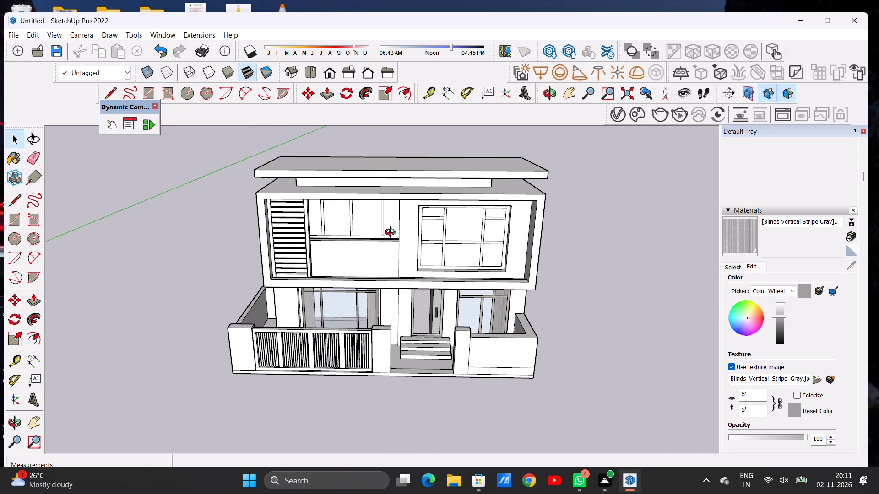
{"action": "scroll", "coordinate": [401, 267], "scroll_direction": "down", "scroll_amount": 5}
{"action": "left_click_drag", "start_coordinate": [435, 275], "coordinate": [443, 219]}
{"action": "scroll", "coordinate": [459, 251], "scroll_direction": "up", "scroll_amount": 7}
{"action": "scroll", "coordinate": [451, 245], "scroll_direction": "down", "scroll_amount": 1}
{"action": "scroll", "coordinate": [450, 245], "scroll_direction": "up", "scroll_amount": 7}
{"action": "left_click_drag", "start_coordinate": [416, 249], "coordinate": [413, 273]}
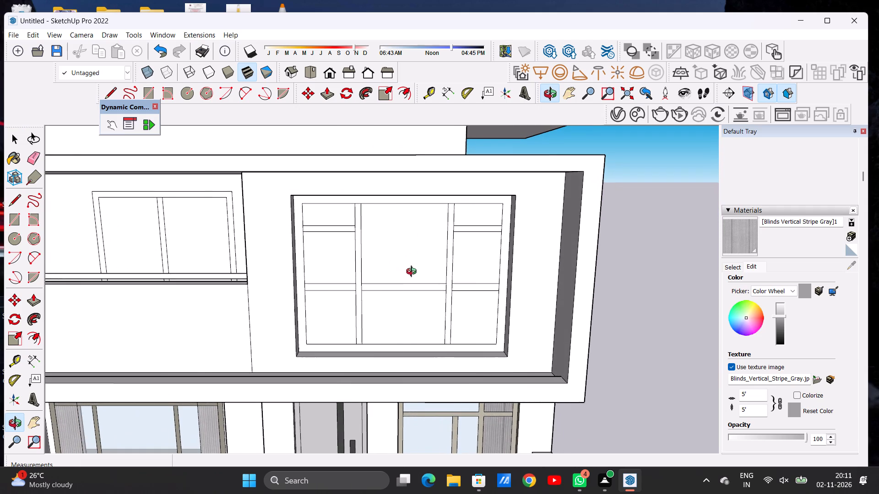
{"action": "left_click_drag", "start_coordinate": [413, 273], "coordinate": [413, 272]}
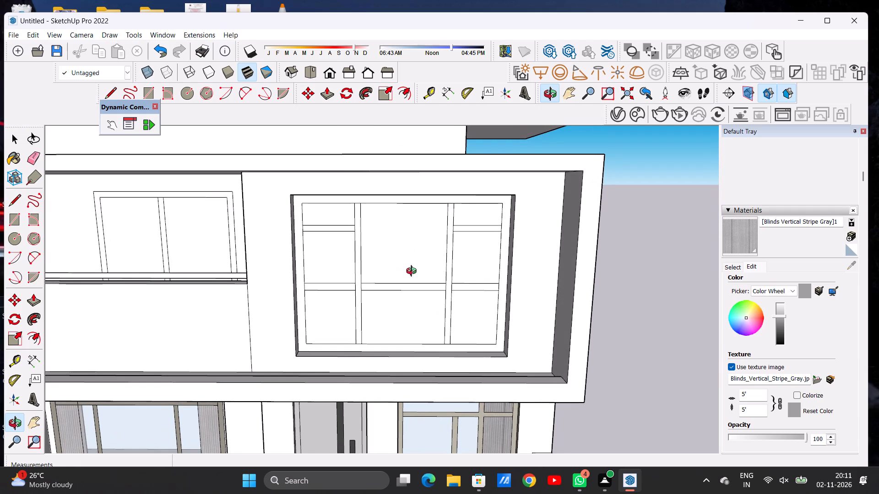
{"action": "key", "text": "space"}
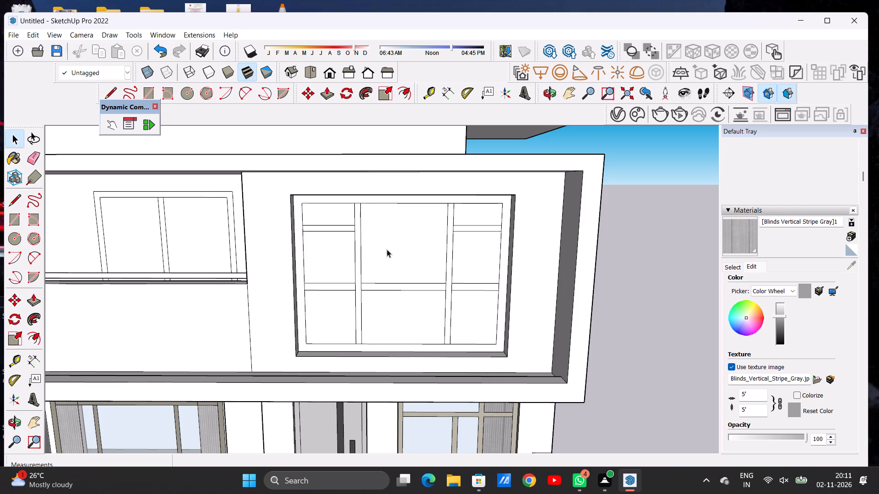
{"action": "key", "text": "l"}
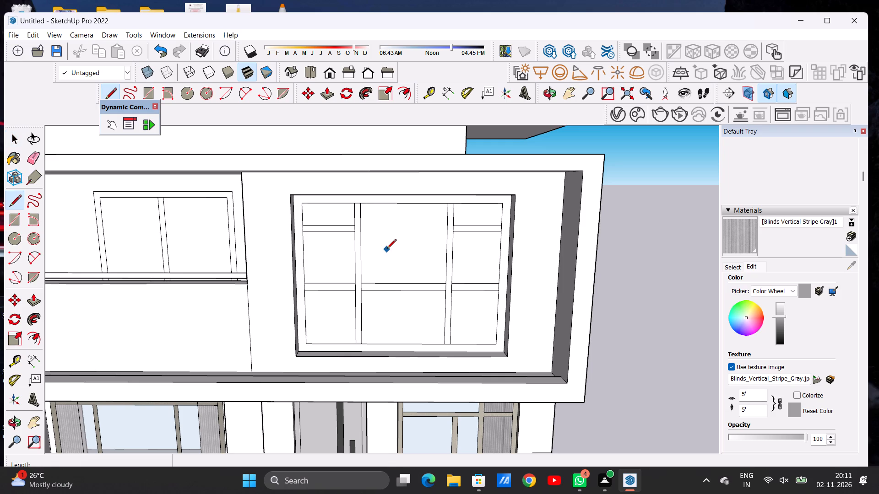
{"action": "scroll", "coordinate": [305, 231], "scroll_direction": "up", "scroll_amount": 3}
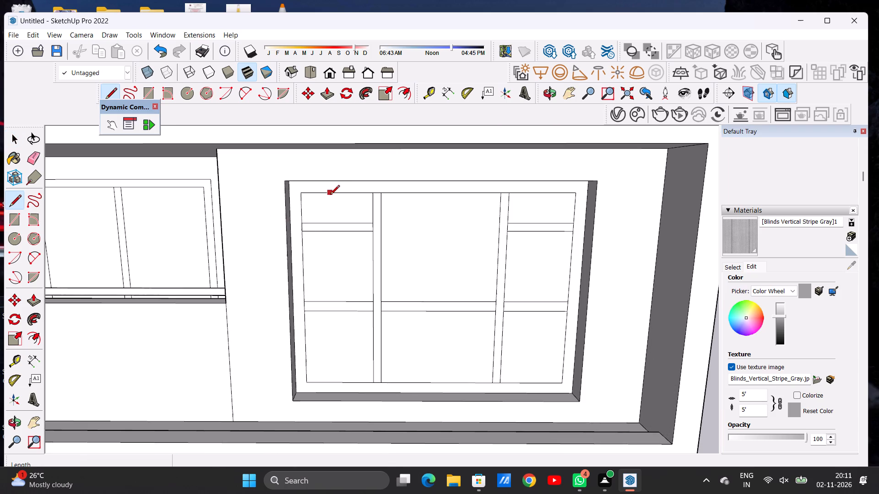
{"action": "left_click", "coordinate": [336, 192]}
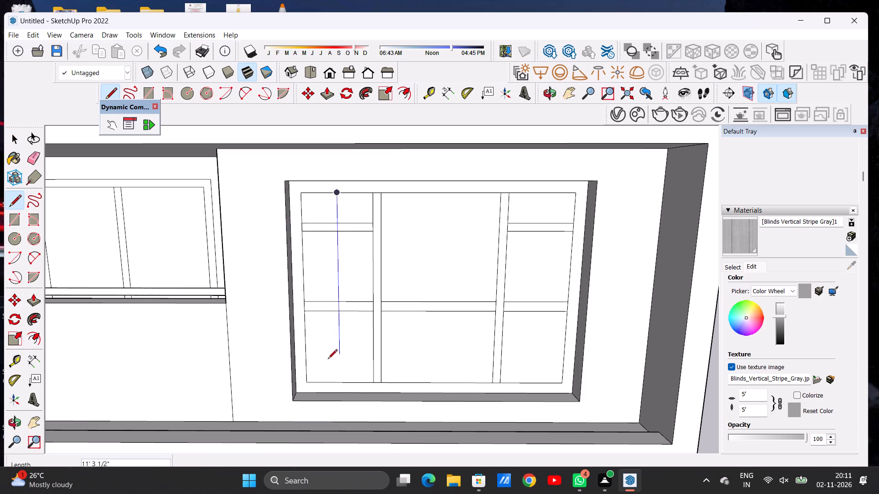
{"action": "left_click", "coordinate": [340, 383]}
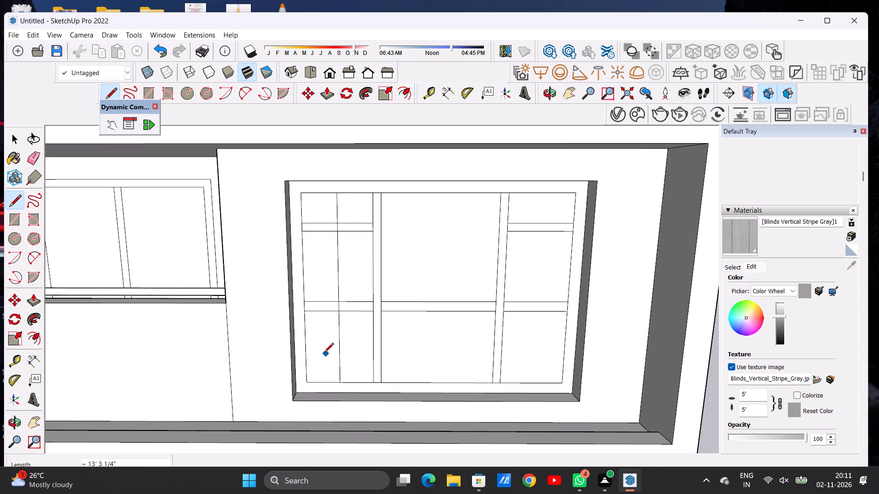
Draw a matching vertical line about 13' 3" long down the opposite side column of panes in the same upper-floor window.
{"action": "scroll", "coordinate": [311, 351], "scroll_direction": "down", "scroll_amount": 3}
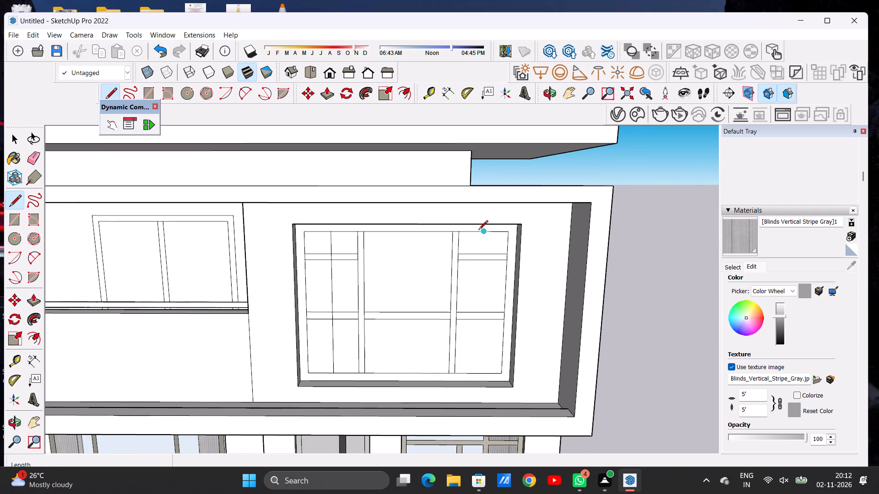
{"action": "left_click", "coordinate": [477, 233]}
{"action": "left_click", "coordinate": [476, 371]}
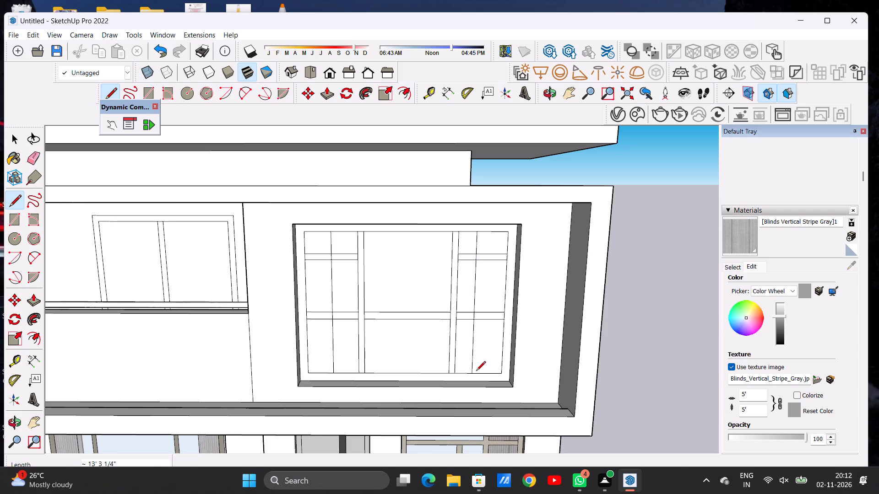
{"action": "key", "text": "space"}
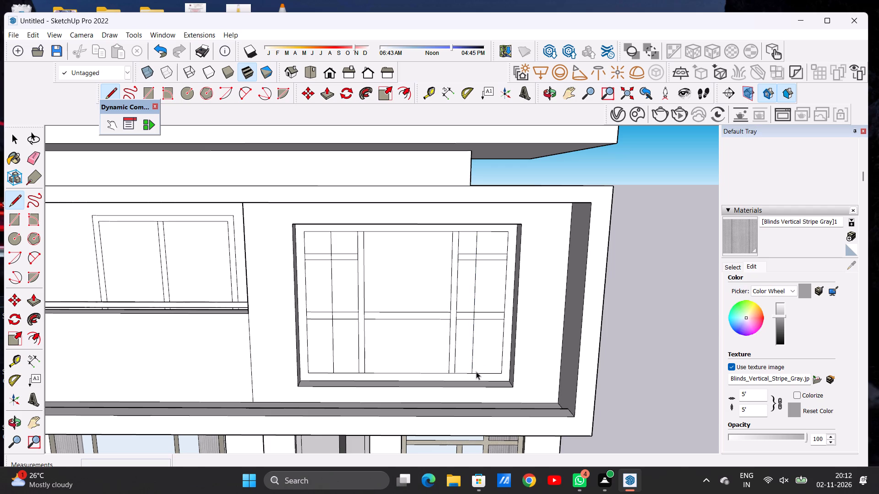
Paint the six outer pane strips along both sides of the upper-floor window with Blinds Vertical Stripe Gray.
{"action": "left_click", "coordinate": [736, 235]}
{"action": "scroll", "coordinate": [319, 261], "scroll_direction": "up", "scroll_amount": 3}
{"action": "scroll", "coordinate": [316, 265], "scroll_direction": "down", "scroll_amount": 1}
{"action": "scroll", "coordinate": [316, 265], "scroll_direction": "up", "scroll_amount": 1}
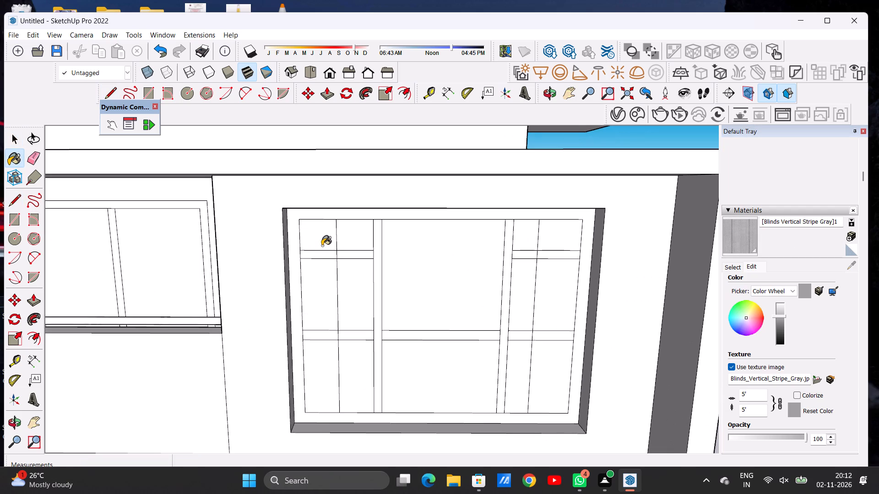
{"action": "left_click", "coordinate": [319, 237]}
{"action": "left_click", "coordinate": [313, 292]}
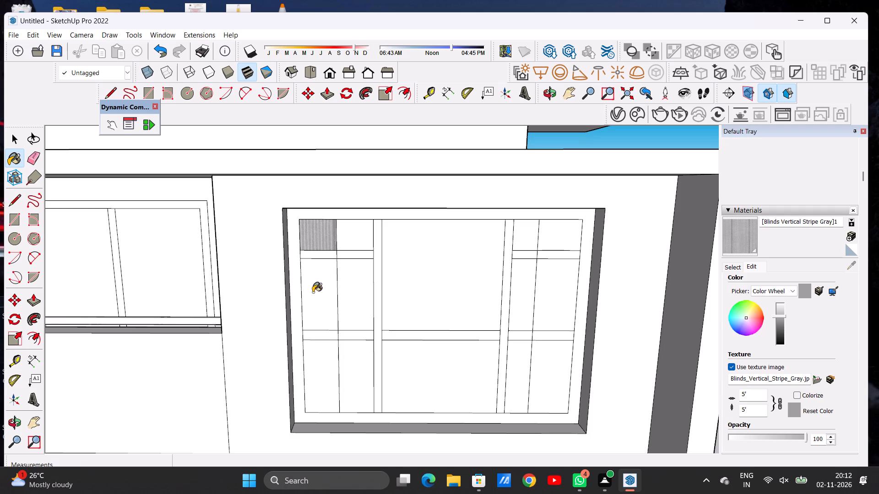
{"action": "left_click", "coordinate": [319, 372]}
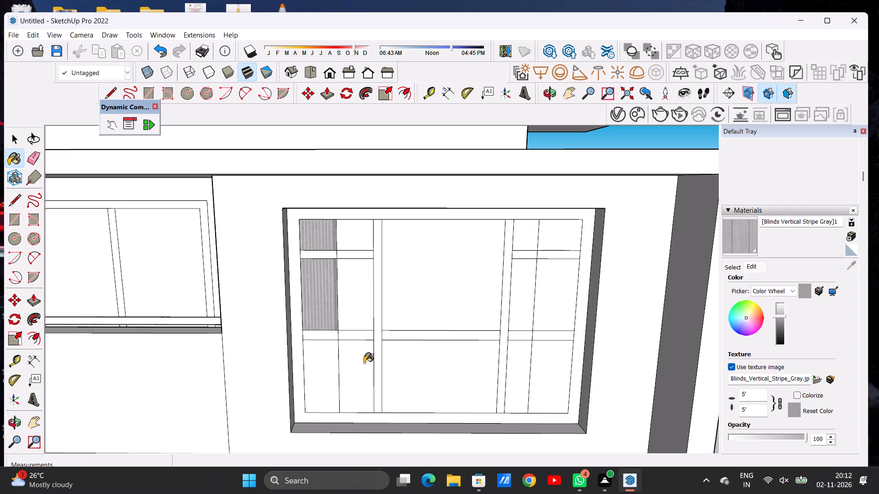
{"action": "left_click", "coordinate": [565, 238]}
{"action": "left_click", "coordinate": [556, 286]}
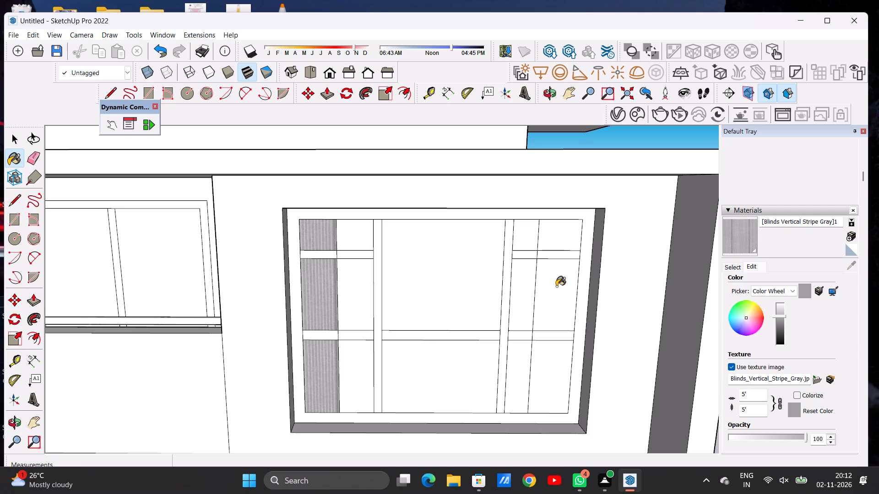
{"action": "left_click", "coordinate": [557, 360]}
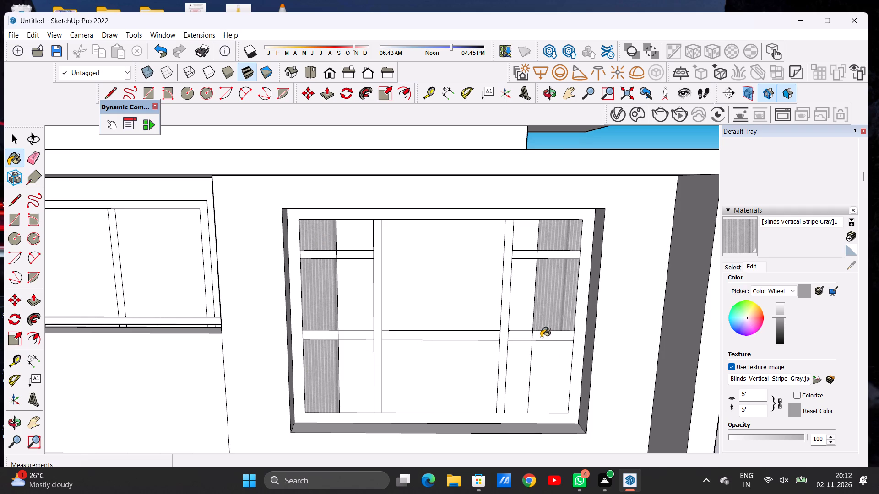
Paint the outer frame of the upper-floor window with Formica Graystone from the Synthetic Surfaces collection.
{"action": "left_click", "coordinate": [733, 268]}
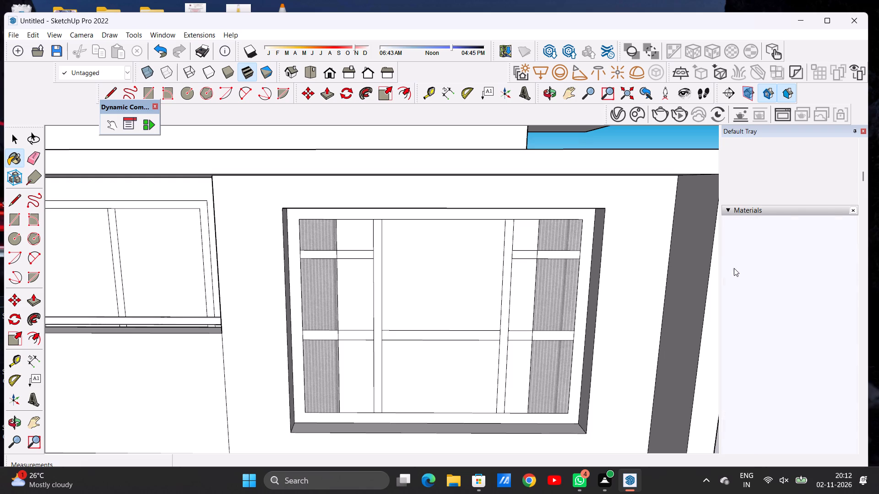
{"action": "left_click", "coordinate": [784, 281]}
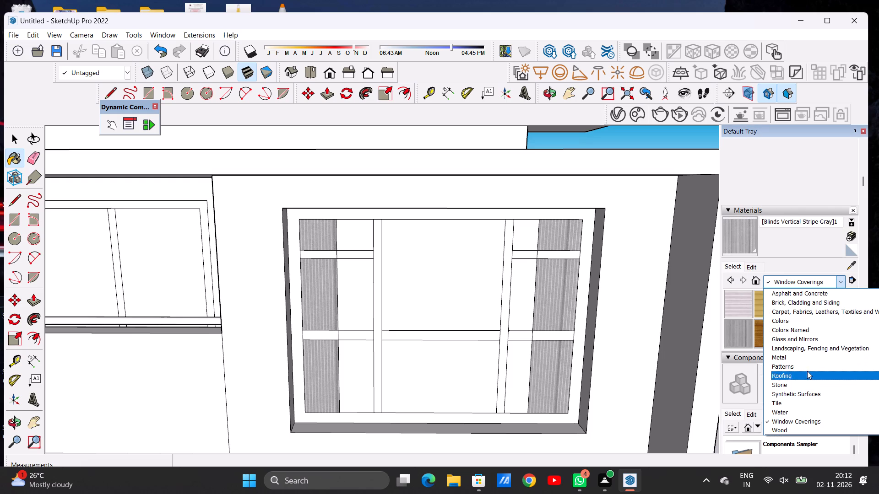
{"action": "left_click", "coordinate": [808, 392]}
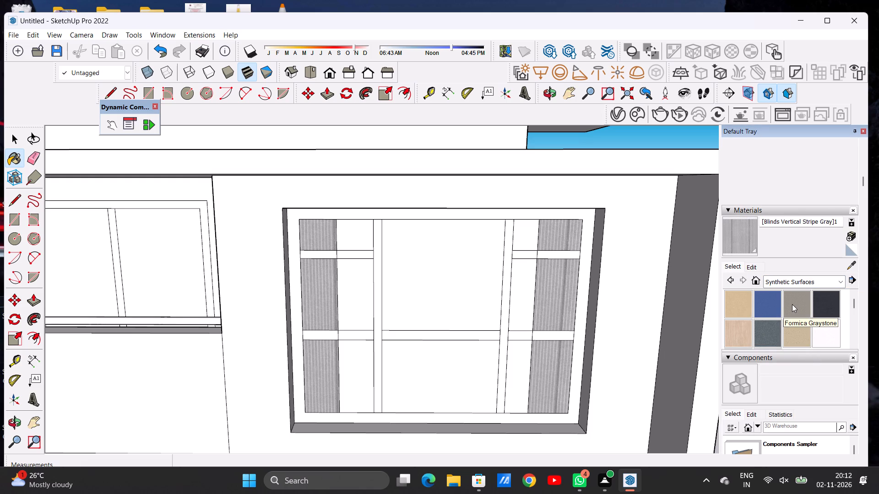
{"action": "left_click", "coordinate": [792, 304]}
{"action": "scroll", "coordinate": [390, 415], "scroll_direction": "up", "scroll_amount": 7}
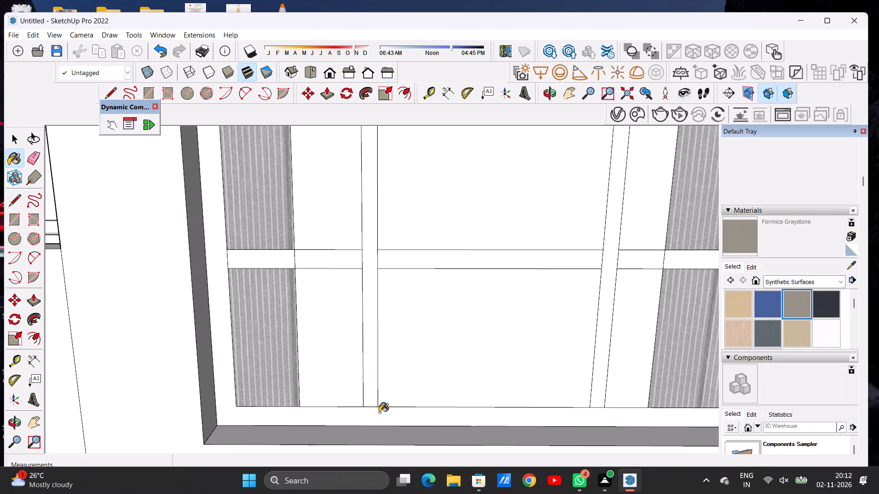
{"action": "left_click", "coordinate": [379, 413]}
Darken the color of the upper-floor window frame's Formica Graystone material slightly.
{"action": "scroll", "coordinate": [374, 397], "scroll_direction": "down", "scroll_amount": 8}
{"action": "scroll", "coordinate": [405, 364], "scroll_direction": "down", "scroll_amount": 10}
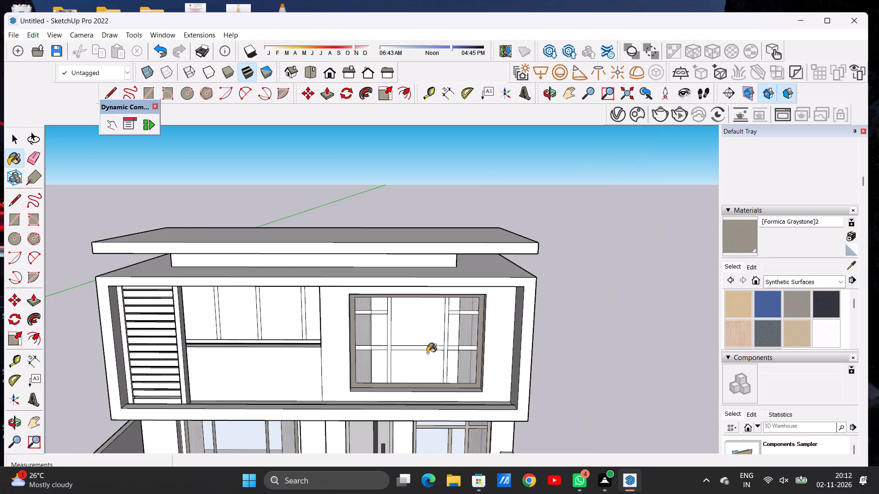
{"action": "scroll", "coordinate": [428, 352], "scroll_direction": "down", "scroll_amount": 3}
{"action": "scroll", "coordinate": [382, 359], "scroll_direction": "down", "scroll_amount": 2}
{"action": "scroll", "coordinate": [346, 434], "scroll_direction": "up", "scroll_amount": 3}
{"action": "scroll", "coordinate": [344, 435], "scroll_direction": "down", "scroll_amount": 1}
{"action": "scroll", "coordinate": [343, 436], "scroll_direction": "up", "scroll_amount": 9}
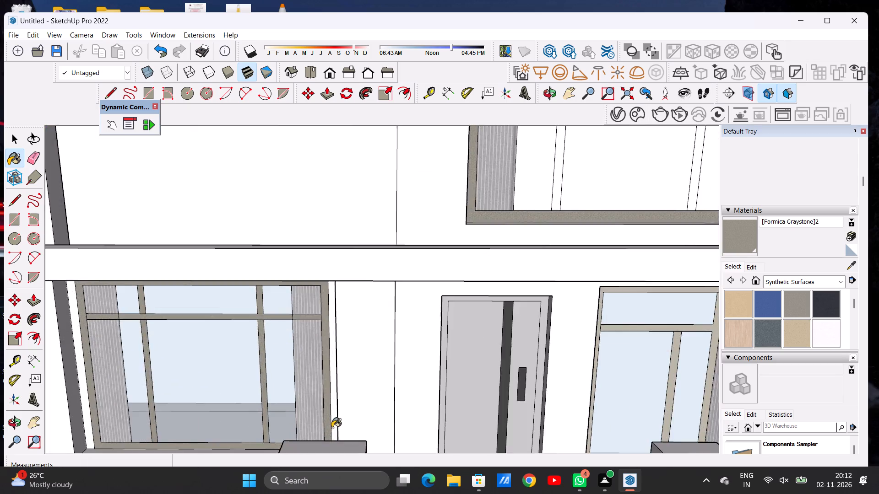
{"action": "scroll", "coordinate": [332, 428], "scroll_direction": "up", "scroll_amount": 8}
{"action": "scroll", "coordinate": [317, 403], "scroll_direction": "down", "scroll_amount": 14}
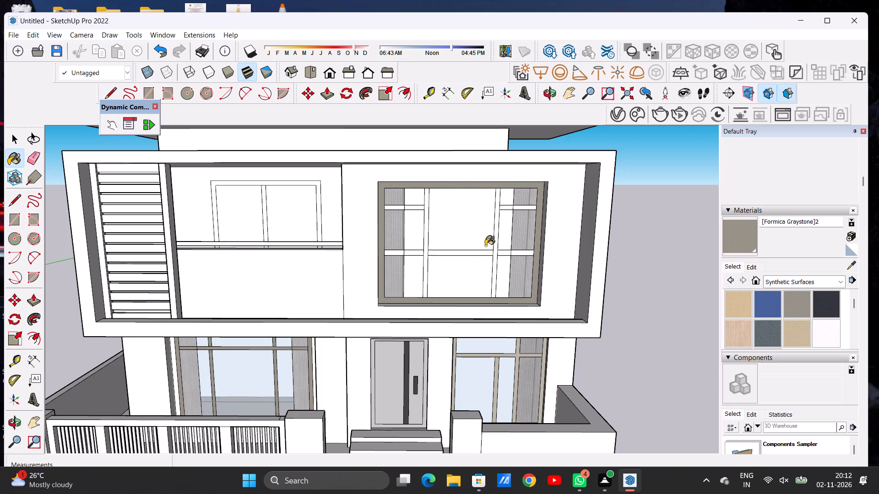
{"action": "left_click", "coordinate": [753, 267]}
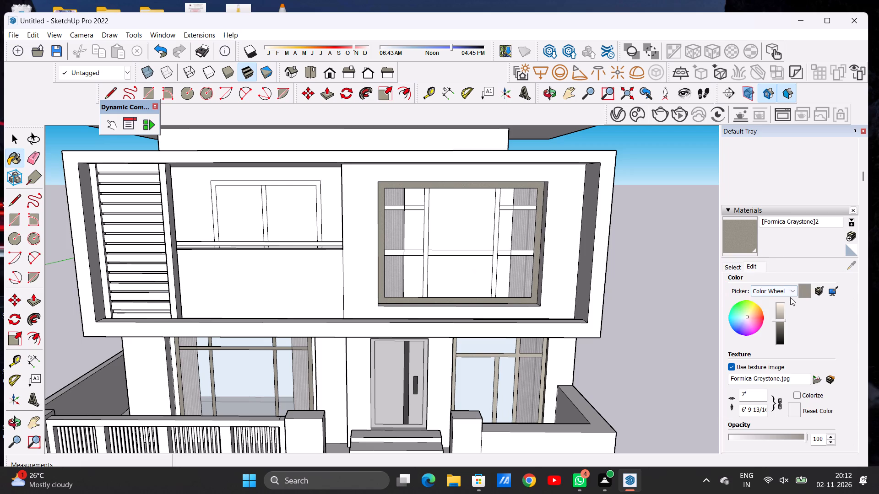
{"action": "left_click", "coordinate": [779, 323]}
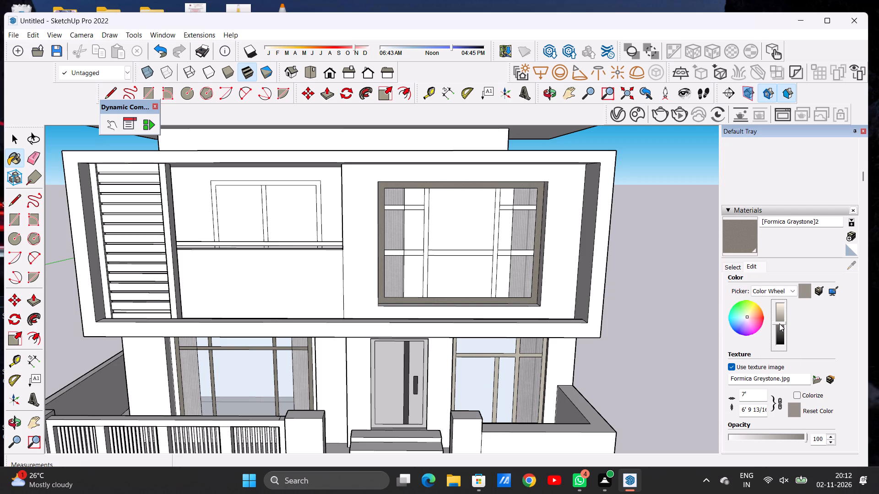
Paint the upper-floor window's middle horizontal bar and both vertical mullions with the darkened Formica Graystone.
{"action": "scroll", "coordinate": [421, 258], "scroll_direction": "up", "scroll_amount": 5}
{"action": "scroll", "coordinate": [410, 253], "scroll_direction": "down", "scroll_amount": 1}
{"action": "scroll", "coordinate": [410, 253], "scroll_direction": "up", "scroll_amount": 13}
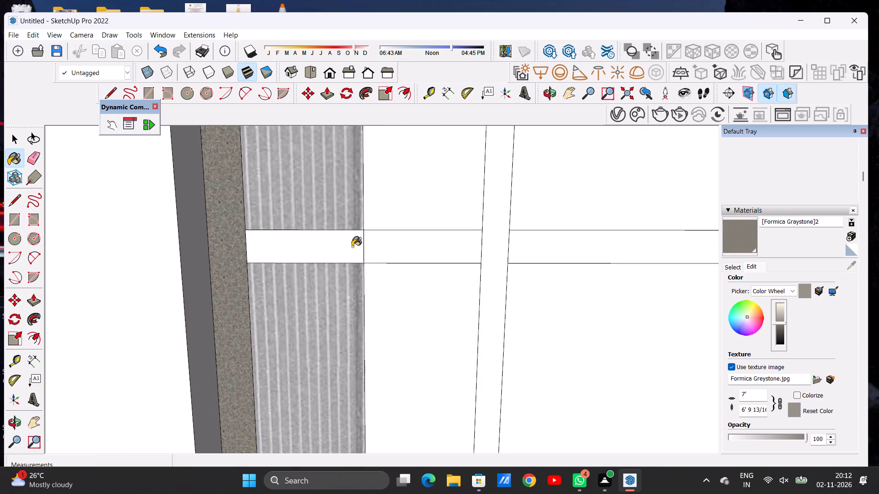
{"action": "left_click", "coordinate": [332, 247]}
{"action": "left_click", "coordinate": [403, 244]}
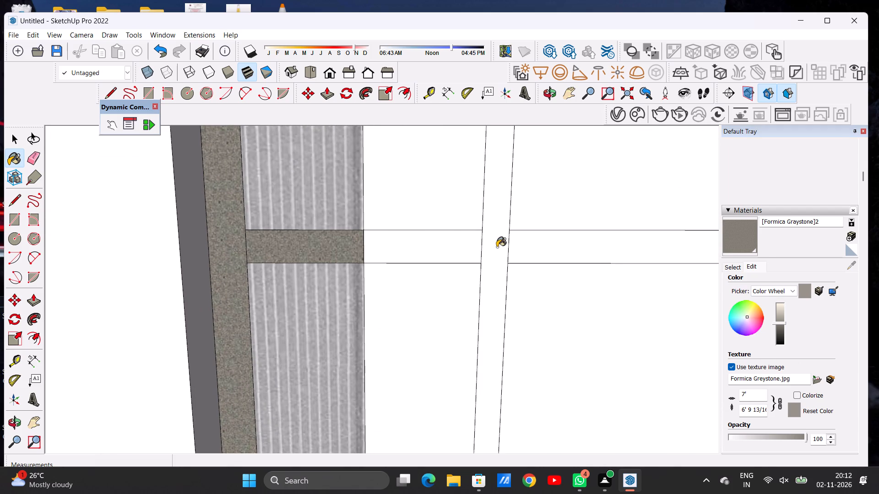
{"action": "left_click", "coordinate": [497, 247]}
{"action": "scroll", "coordinate": [436, 278], "scroll_direction": "down", "scroll_amount": 11}
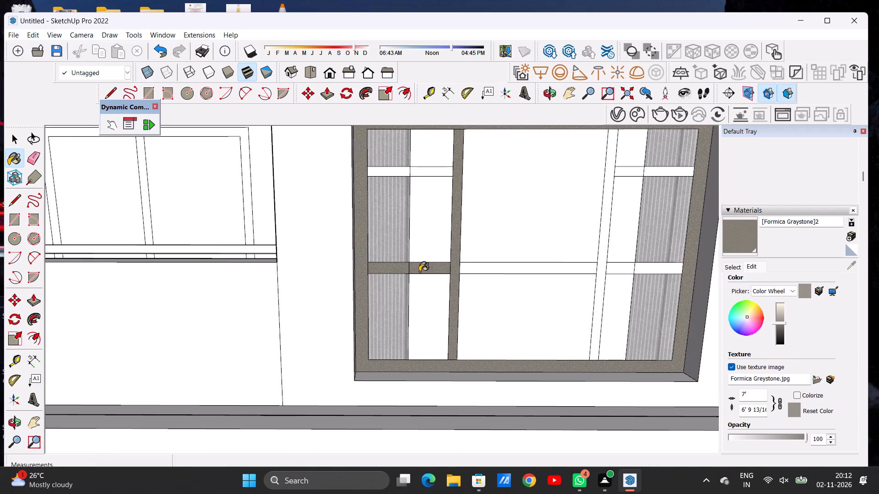
{"action": "scroll", "coordinate": [418, 271], "scroll_direction": "down", "scroll_amount": 2}
{"action": "scroll", "coordinate": [464, 269], "scroll_direction": "down", "scroll_amount": 1}
{"action": "scroll", "coordinate": [462, 270], "scroll_direction": "up", "scroll_amount": 9}
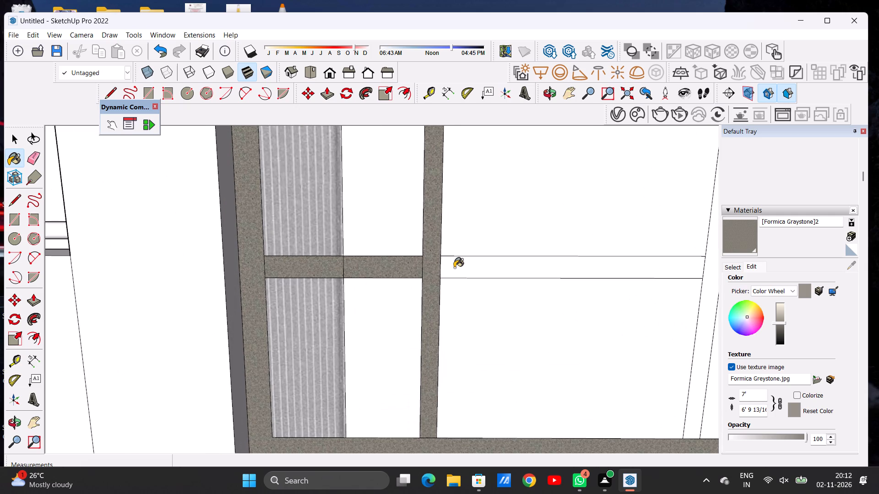
{"action": "left_click", "coordinate": [454, 268]}
{"action": "scroll", "coordinate": [432, 276], "scroll_direction": "down", "scroll_amount": 4}
{"action": "scroll", "coordinate": [635, 259], "scroll_direction": "up", "scroll_amount": 3}
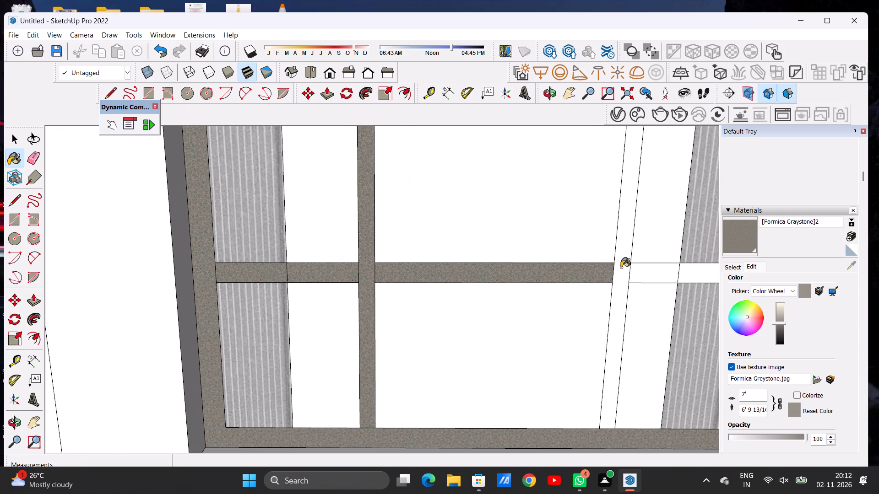
{"action": "left_click", "coordinate": [621, 268]}
{"action": "left_click", "coordinate": [654, 270]}
{"action": "scroll", "coordinate": [537, 269], "scroll_direction": "down", "scroll_amount": 8}
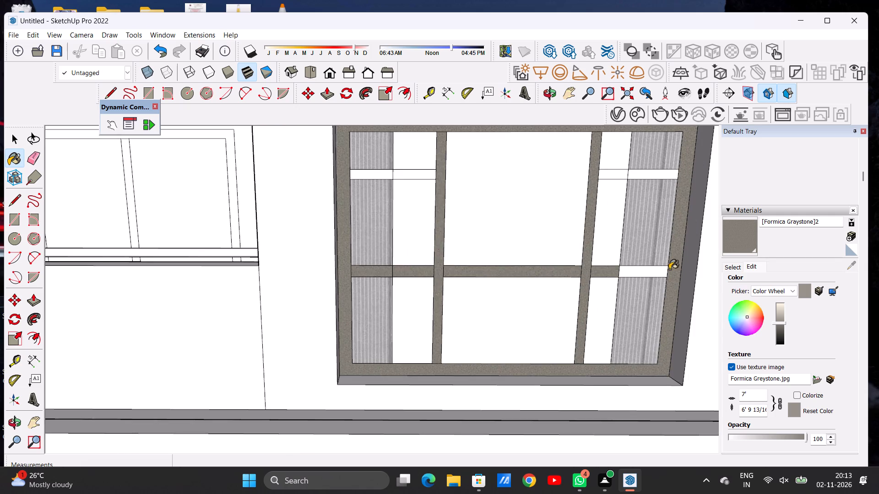
{"action": "scroll", "coordinate": [653, 270], "scroll_direction": "up", "scroll_amount": 6}
{"action": "left_click", "coordinate": [620, 272]}
{"action": "scroll", "coordinate": [598, 289], "scroll_direction": "down", "scroll_amount": 14}
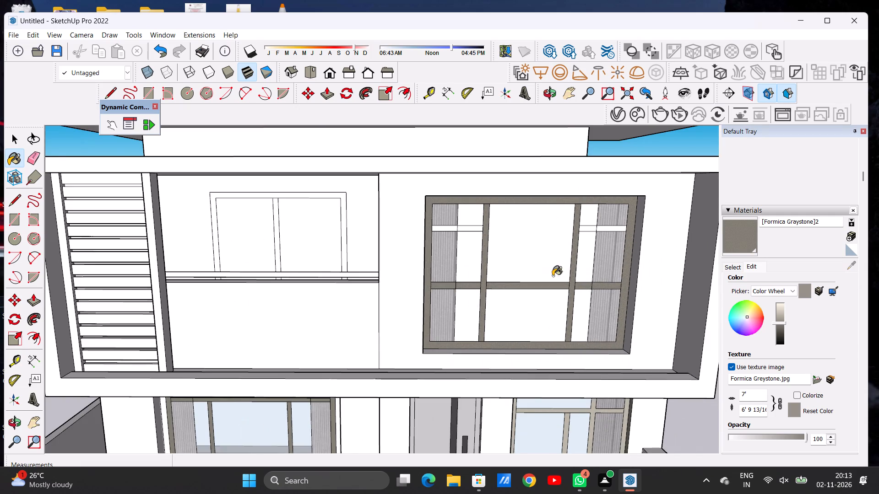
Paint the two short upper crossbars on both sides of the upper-floor window with the same Formica Graystone.
{"action": "scroll", "coordinate": [478, 238], "scroll_direction": "up", "scroll_amount": 5}
{"action": "scroll", "coordinate": [442, 223], "scroll_direction": "up", "scroll_amount": 10}
{"action": "left_click", "coordinate": [421, 222]}
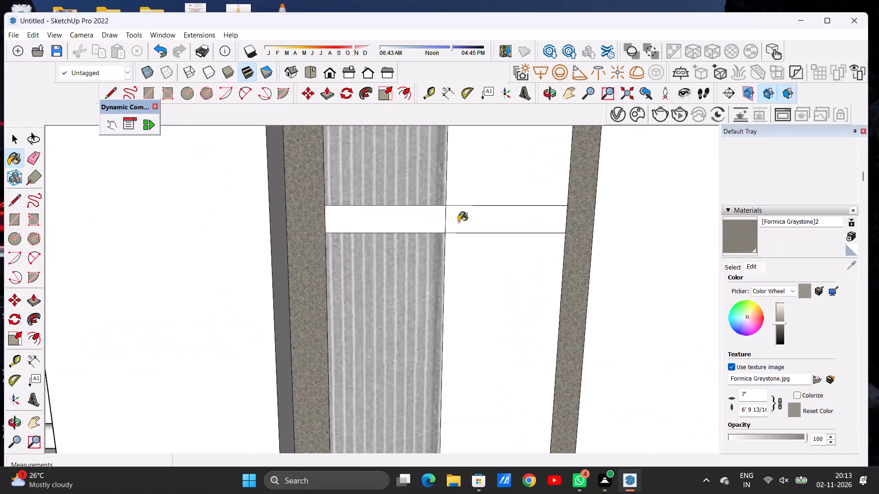
{"action": "left_click", "coordinate": [458, 222]}
{"action": "scroll", "coordinate": [453, 263], "scroll_direction": "down", "scroll_amount": 13}
{"action": "scroll", "coordinate": [629, 251], "scroll_direction": "up", "scroll_amount": 3}
{"action": "scroll", "coordinate": [629, 251], "scroll_direction": "down", "scroll_amount": 1}
{"action": "scroll", "coordinate": [629, 251], "scroll_direction": "up", "scroll_amount": 2}
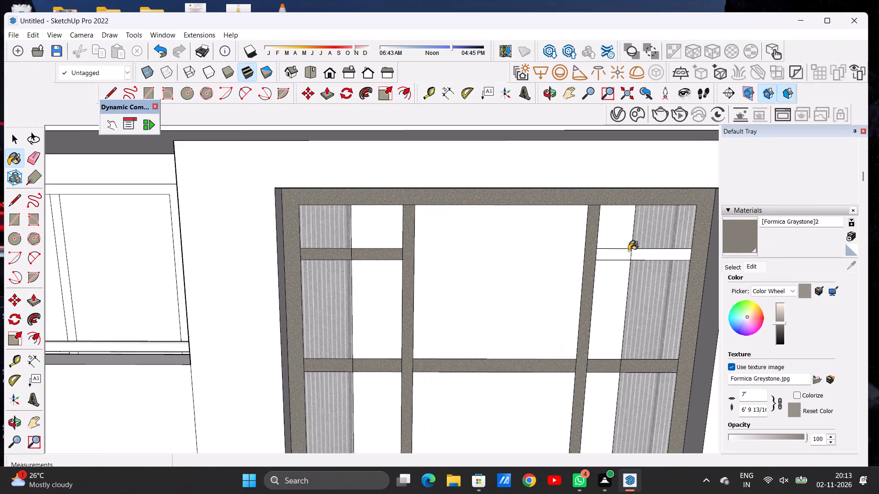
{"action": "scroll", "coordinate": [629, 251], "scroll_direction": "up", "scroll_amount": 3}
{"action": "scroll", "coordinate": [650, 251], "scroll_direction": "down", "scroll_amount": 1}
{"action": "scroll", "coordinate": [650, 251], "scroll_direction": "up", "scroll_amount": 4}
{"action": "left_click", "coordinate": [640, 253]}
{"action": "left_click", "coordinate": [603, 256]}
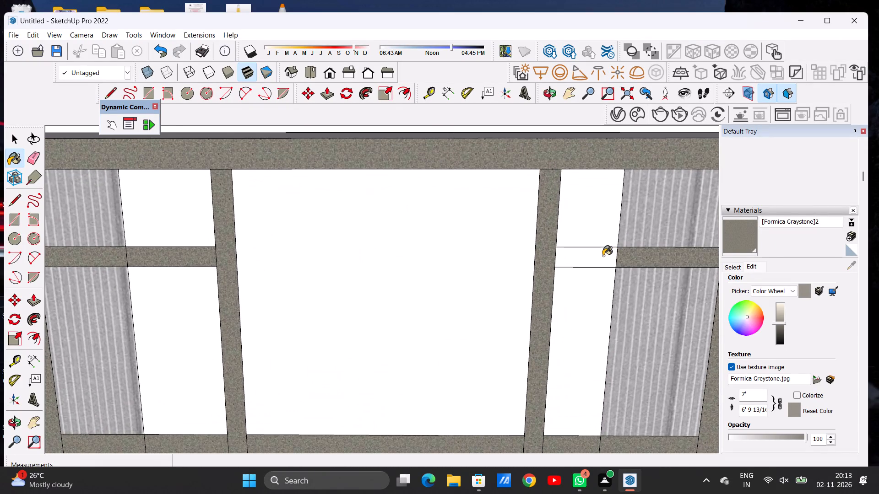
{"action": "key", "text": "space"}
Erase the blind-edge seam lines crossing the short upper crossbar and the middle bar on the window side farther from the balcony.
{"action": "scroll", "coordinate": [643, 242], "scroll_direction": "up", "scroll_amount": 8}
{"action": "scroll", "coordinate": [609, 262], "scroll_direction": "up", "scroll_amount": 3}
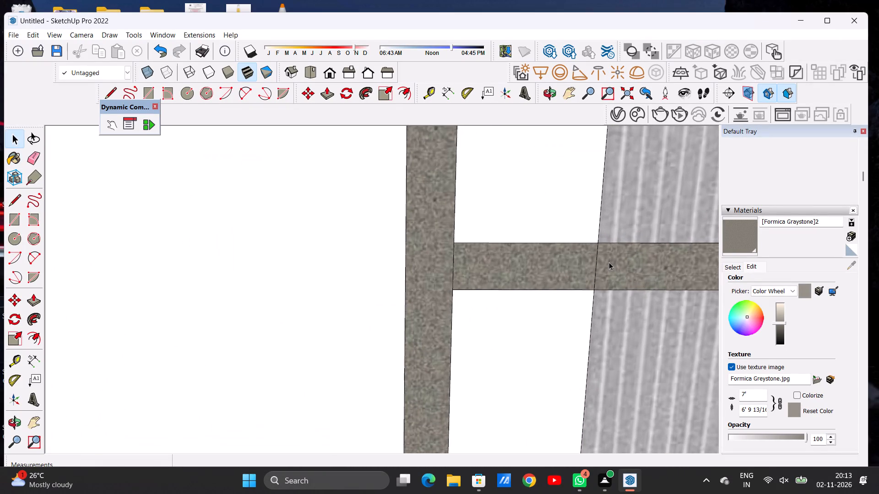
{"action": "key", "text": "e"}
{"action": "left_click_drag", "start_coordinate": [605, 263], "coordinate": [590, 269]}
{"action": "scroll", "coordinate": [588, 230], "scroll_direction": "down", "scroll_amount": 6}
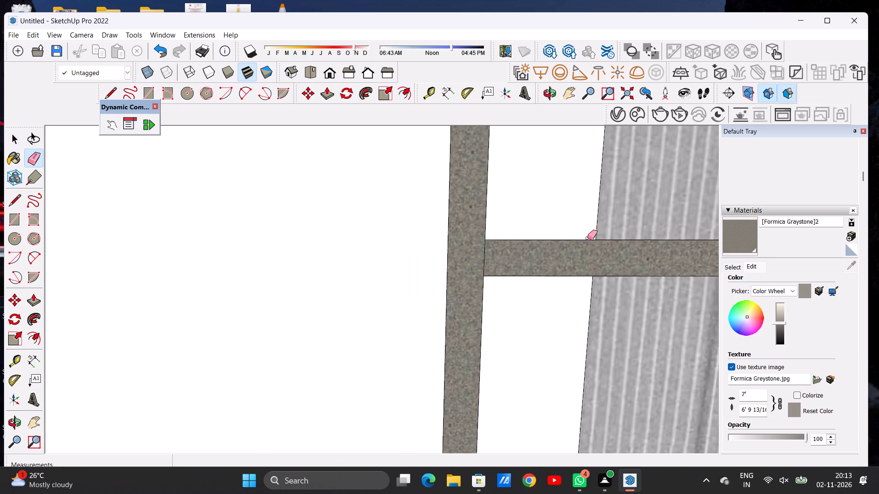
{"action": "scroll", "coordinate": [587, 238], "scroll_direction": "down", "scroll_amount": 9}
{"action": "scroll", "coordinate": [554, 242], "scroll_direction": "up", "scroll_amount": 1}
{"action": "scroll", "coordinate": [581, 394], "scroll_direction": "up", "scroll_amount": 5}
{"action": "scroll", "coordinate": [565, 356], "scroll_direction": "up", "scroll_amount": 14}
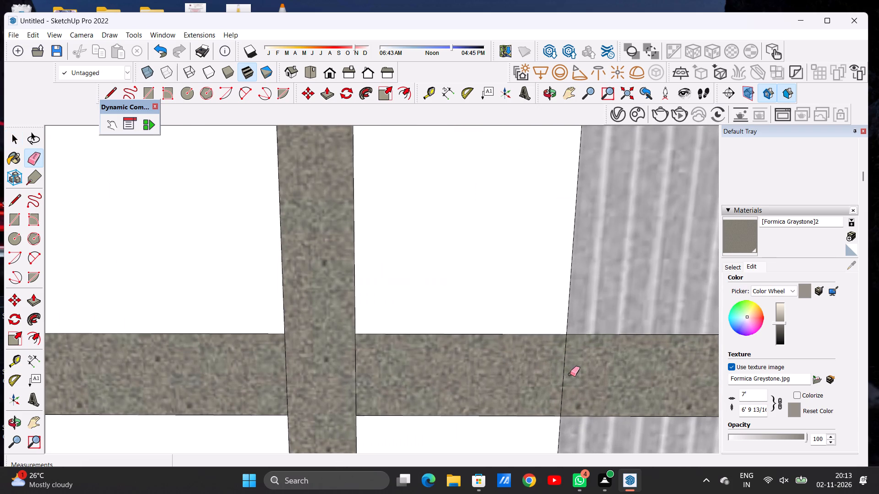
{"action": "left_click_drag", "start_coordinate": [570, 371], "coordinate": [556, 372]}
{"action": "scroll", "coordinate": [546, 334], "scroll_direction": "down", "scroll_amount": 20}
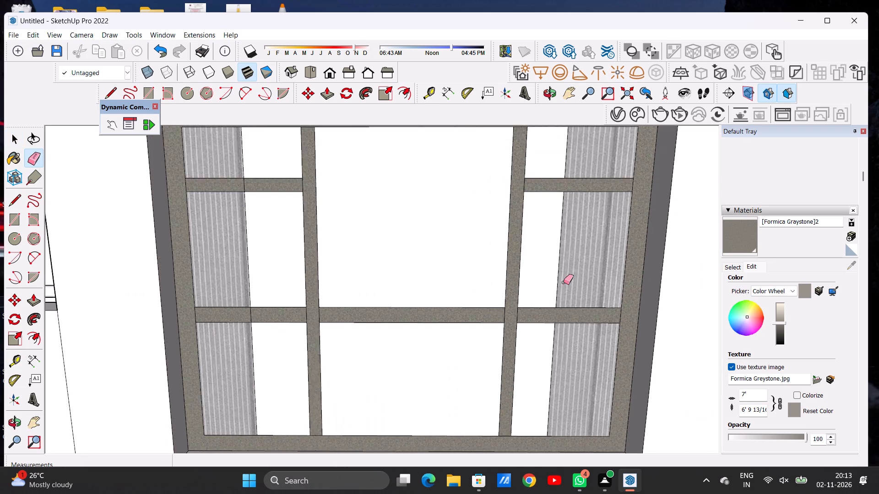
{"action": "scroll", "coordinate": [564, 282], "scroll_direction": "down", "scroll_amount": 4}
Erase the seam lines across the middle bar at the balcony-side mullion and at the adjacent blind edge.
{"action": "scroll", "coordinate": [395, 318], "scroll_direction": "up", "scroll_amount": 12}
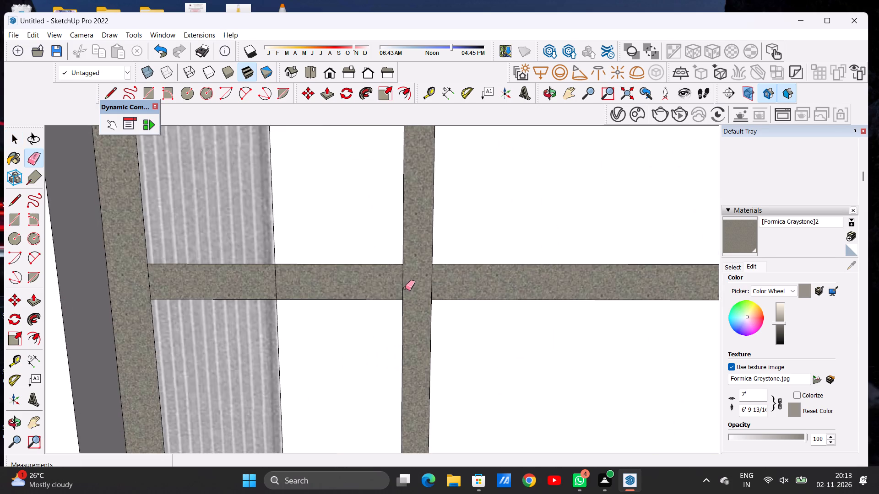
{"action": "scroll", "coordinate": [405, 286], "scroll_direction": "up", "scroll_amount": 6}
{"action": "left_click_drag", "start_coordinate": [407, 279], "coordinate": [396, 283]}
{"action": "left_click_drag", "start_coordinate": [475, 271], "coordinate": [451, 276]}
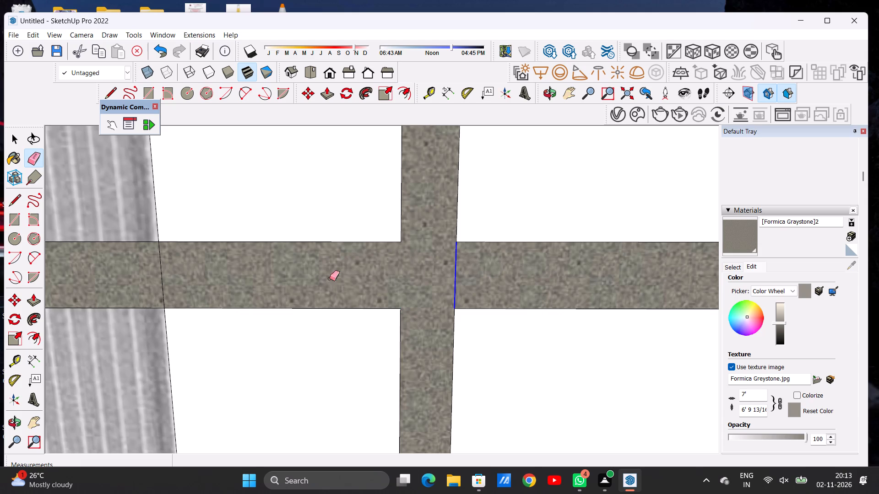
{"action": "left_click", "coordinate": [162, 276]}
{"action": "scroll", "coordinate": [480, 257], "scroll_direction": "down", "scroll_amount": 6}
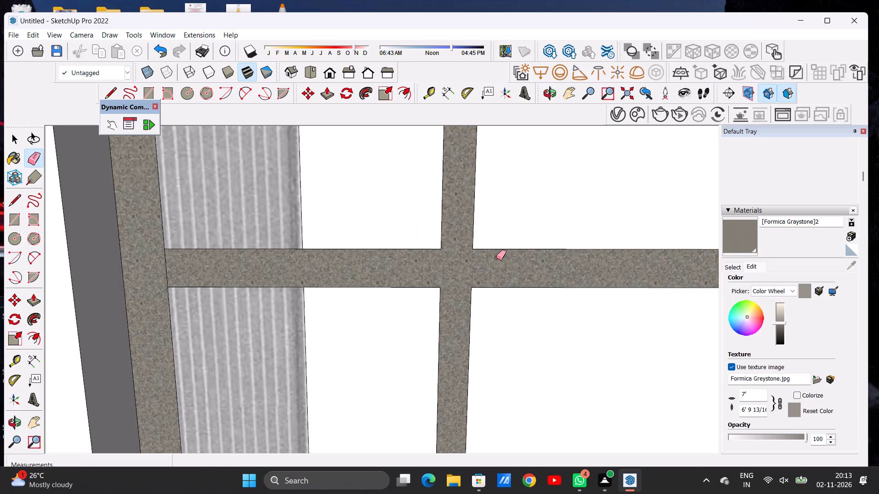
{"action": "scroll", "coordinate": [496, 258], "scroll_direction": "down", "scroll_amount": 17}
Erase the seam lines on the balcony-side short upper crossbar at the blind edge and at the mullion.
{"action": "scroll", "coordinate": [373, 210], "scroll_direction": "up", "scroll_amount": 9}
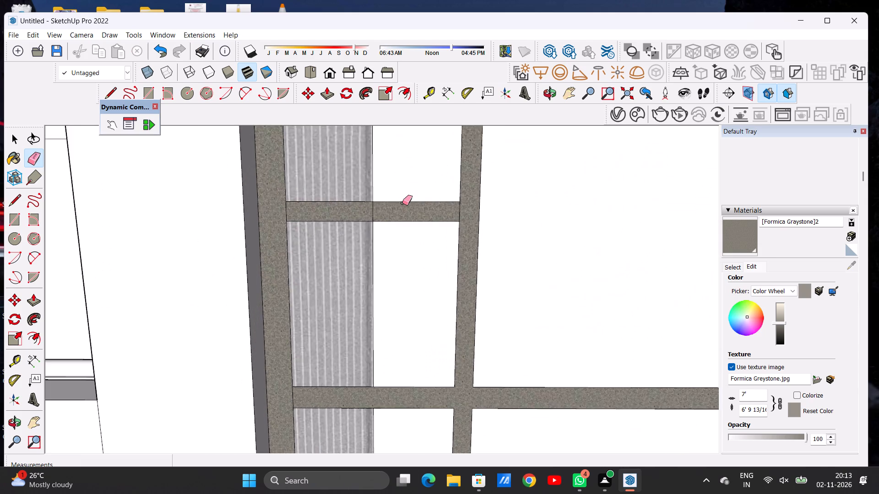
{"action": "scroll", "coordinate": [402, 203], "scroll_direction": "up", "scroll_amount": 4}
{"action": "scroll", "coordinate": [371, 211], "scroll_direction": "down", "scroll_amount": 1}
{"action": "scroll", "coordinate": [371, 211], "scroll_direction": "up", "scroll_amount": 4}
{"action": "left_click_drag", "start_coordinate": [371, 211], "coordinate": [362, 217]}
{"action": "left_click_drag", "start_coordinate": [517, 214], "coordinate": [518, 214]}
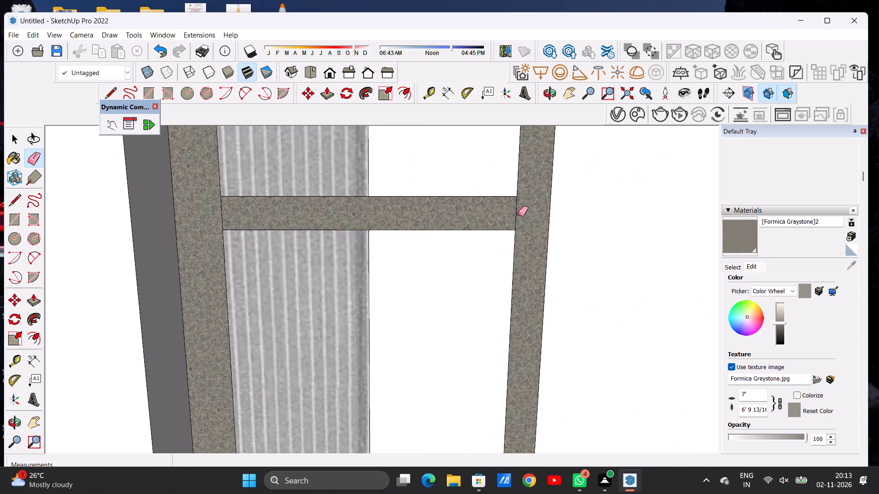
{"action": "left_click_drag", "start_coordinate": [518, 214], "coordinate": [509, 220]}
{"action": "scroll", "coordinate": [476, 228], "scroll_direction": "down", "scroll_amount": 7}
{"action": "scroll", "coordinate": [372, 238], "scroll_direction": "down", "scroll_amount": 9}
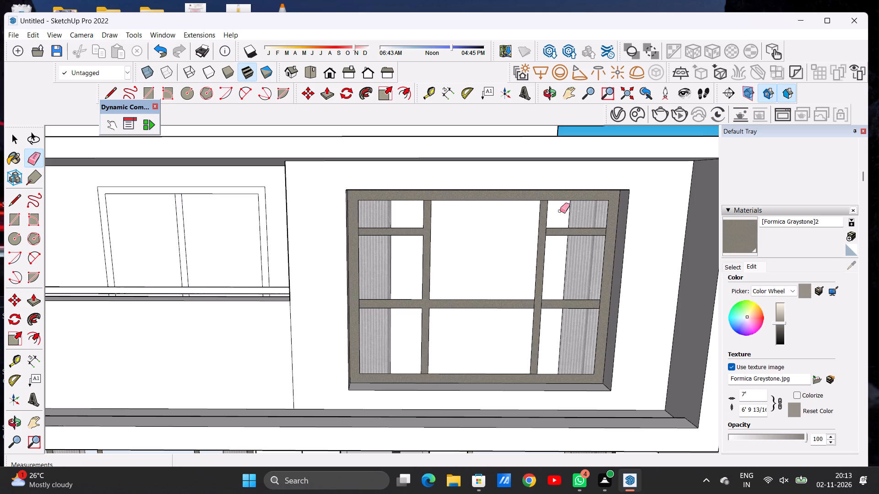
Erase the seam lines where the mullion farther from the balcony meets the short upper crossbar and the middle bar.
{"action": "scroll", "coordinate": [558, 221], "scroll_direction": "up", "scroll_amount": 20}
{"action": "left_click_drag", "start_coordinate": [532, 235], "coordinate": [524, 241]}
{"action": "scroll", "coordinate": [526, 238], "scroll_direction": "down", "scroll_amount": 2}
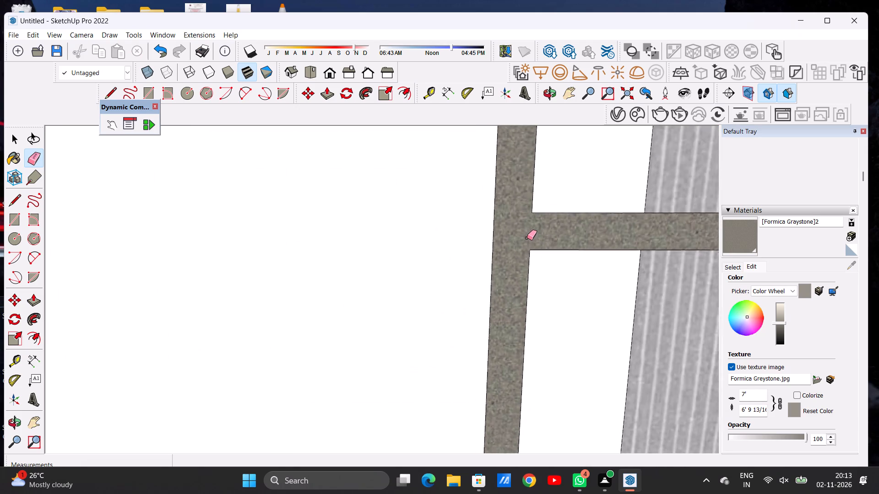
{"action": "scroll", "coordinate": [527, 238], "scroll_direction": "down", "scroll_amount": 16}
{"action": "scroll", "coordinate": [524, 329], "scroll_direction": "up", "scroll_amount": 5}
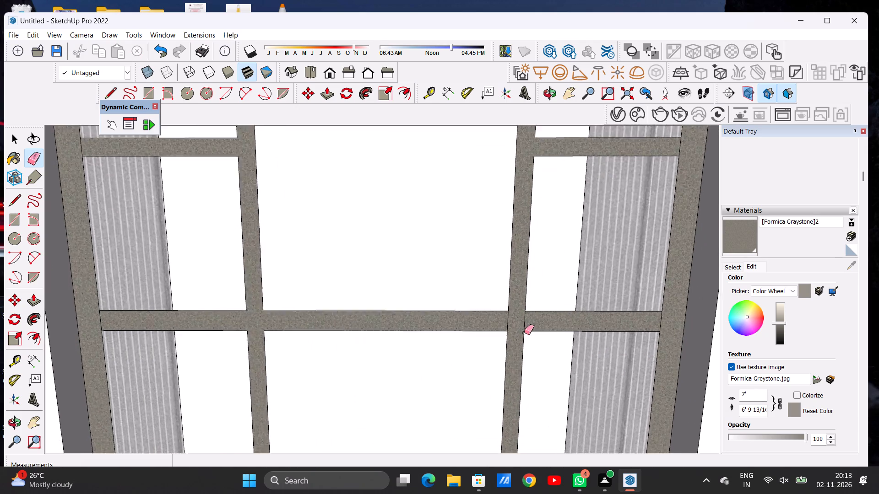
{"action": "scroll", "coordinate": [524, 333], "scroll_direction": "up", "scroll_amount": 18}
{"action": "left_click_drag", "start_coordinate": [539, 297], "coordinate": [510, 301]}
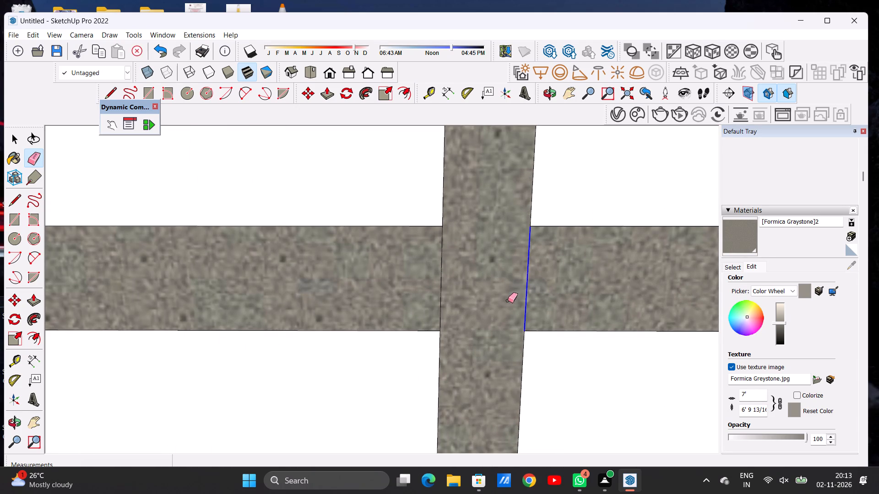
{"action": "left_click_drag", "start_coordinate": [484, 295], "coordinate": [427, 295]}
{"action": "scroll", "coordinate": [472, 304], "scroll_direction": "down", "scroll_amount": 9}
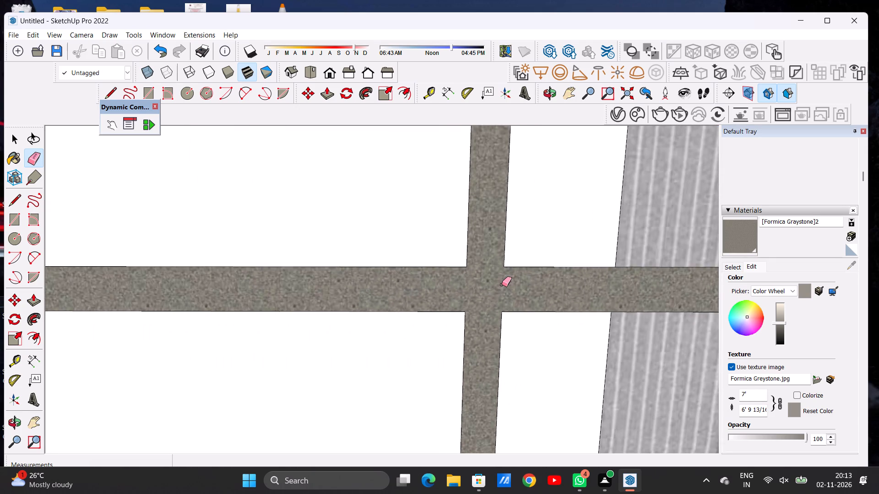
{"action": "scroll", "coordinate": [502, 285], "scroll_direction": "down", "scroll_amount": 18}
{"action": "scroll", "coordinate": [498, 294], "scroll_direction": "down", "scroll_amount": 3}
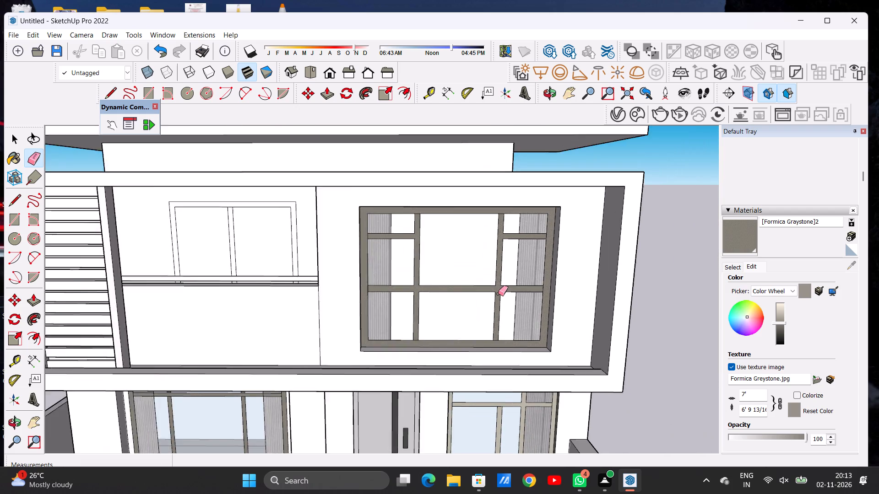
{"action": "scroll", "coordinate": [498, 294], "scroll_direction": "down", "scroll_amount": 2}
{"action": "key", "text": "space"}
Examine the upper-floor window's frame and bars from the front of the house, from afar and close up.
{"action": "scroll", "coordinate": [553, 287], "scroll_direction": "down", "scroll_amount": 9}
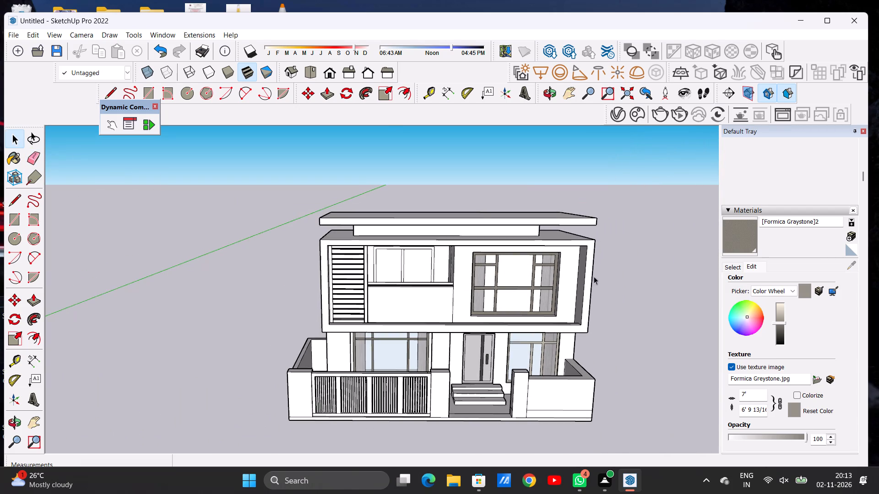
{"action": "scroll", "coordinate": [603, 274], "scroll_direction": "up", "scroll_amount": 5}
{"action": "key", "text": "o"}
{"action": "left_click_drag", "start_coordinate": [587, 281], "coordinate": [544, 265]}
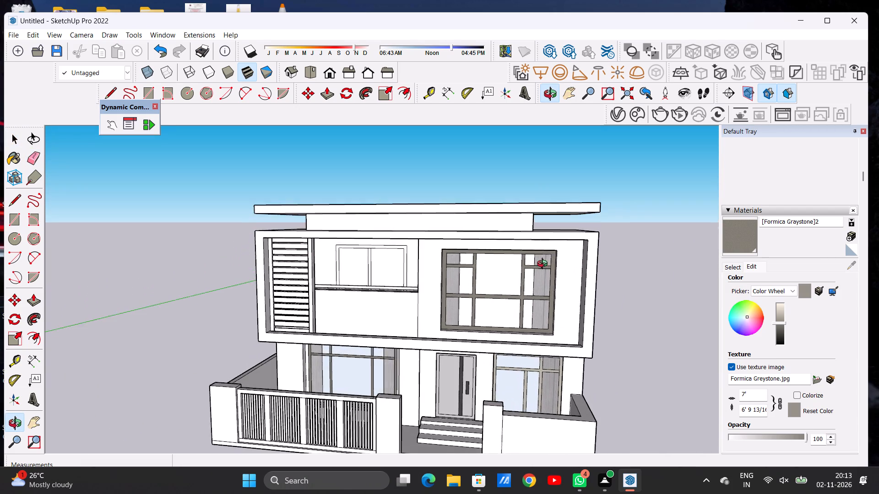
{"action": "left_click_drag", "start_coordinate": [544, 265], "coordinate": [569, 260]}
{"action": "scroll", "coordinate": [608, 262], "scroll_direction": "down", "scroll_amount": 4}
{"action": "scroll", "coordinate": [515, 283], "scroll_direction": "up", "scroll_amount": 9}
{"action": "scroll", "coordinate": [541, 280], "scroll_direction": "down", "scroll_amount": 1}
{"action": "scroll", "coordinate": [541, 280], "scroll_direction": "up", "scroll_amount": 3}
{"action": "scroll", "coordinate": [541, 280], "scroll_direction": "down", "scroll_amount": 1}
{"action": "scroll", "coordinate": [541, 280], "scroll_direction": "up", "scroll_amount": 1}
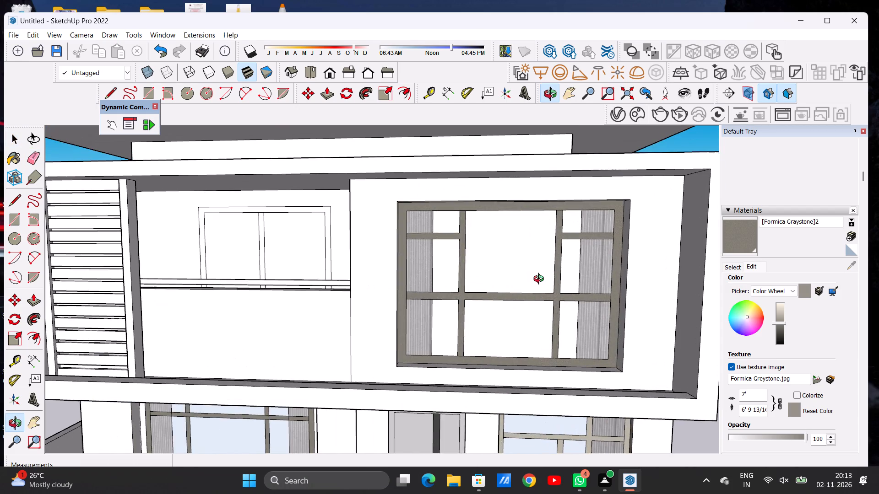
{"action": "left_click_drag", "start_coordinate": [541, 280], "coordinate": [539, 284]}
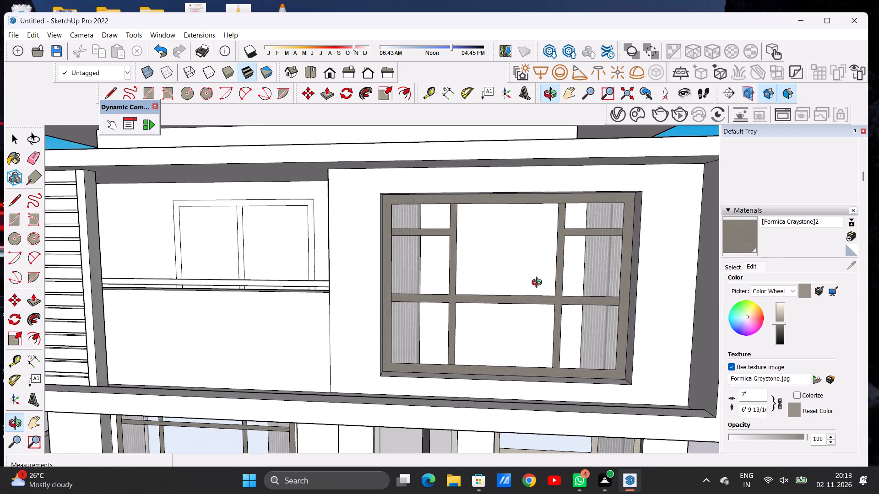
{"action": "left_click_drag", "start_coordinate": [539, 284], "coordinate": [541, 285]}
{"action": "scroll", "coordinate": [478, 285], "scroll_direction": "down", "scroll_amount": 5}
{"action": "scroll", "coordinate": [517, 281], "scroll_direction": "up", "scroll_amount": 3}
{"action": "key", "text": "space"}
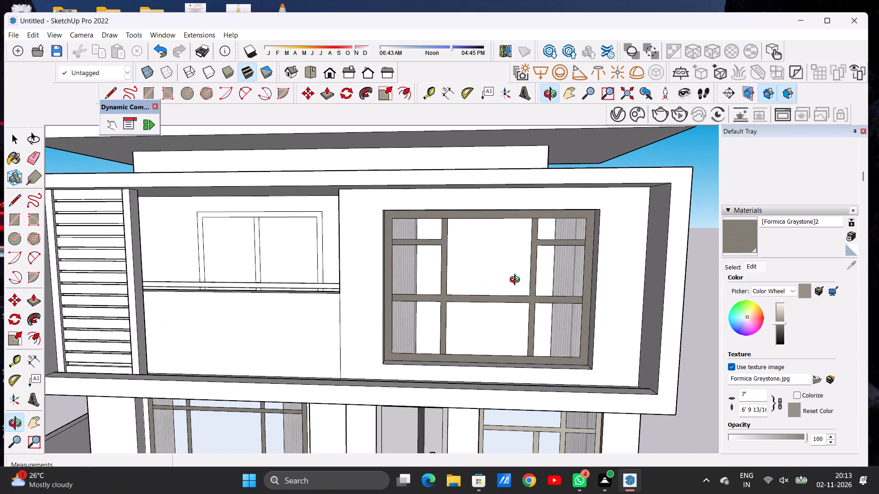
Paint the three balcony-side panes of the upper-floor window above the entrance with Translucent Glass Gray from Glass and Mirrors.
{"action": "left_click", "coordinate": [730, 265]}
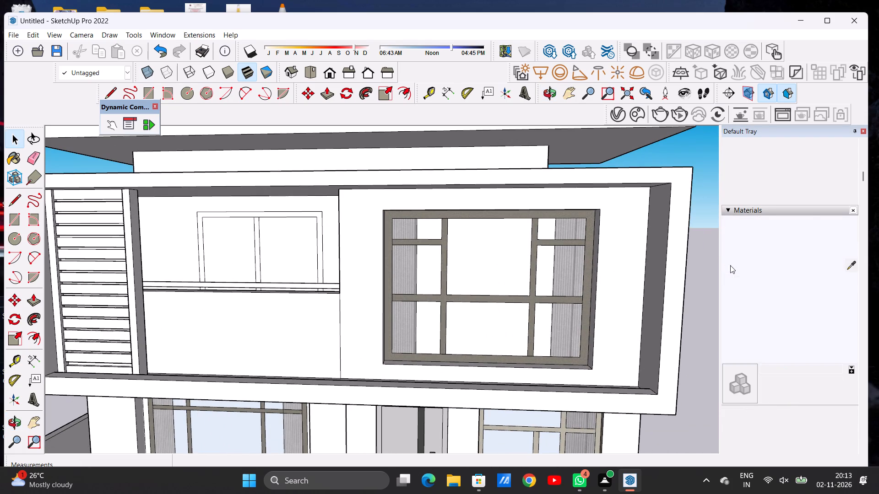
{"action": "left_click", "coordinate": [774, 279]}
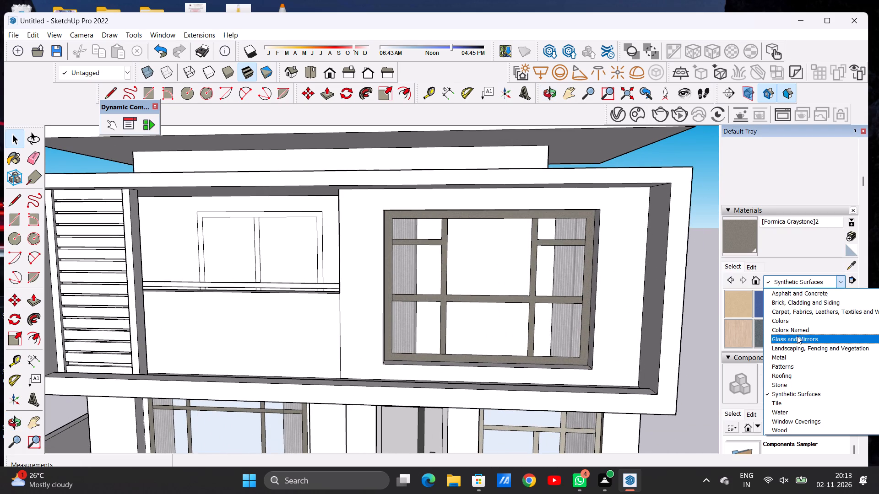
{"action": "left_click", "coordinate": [797, 336]}
{"action": "left_click", "coordinate": [823, 330]}
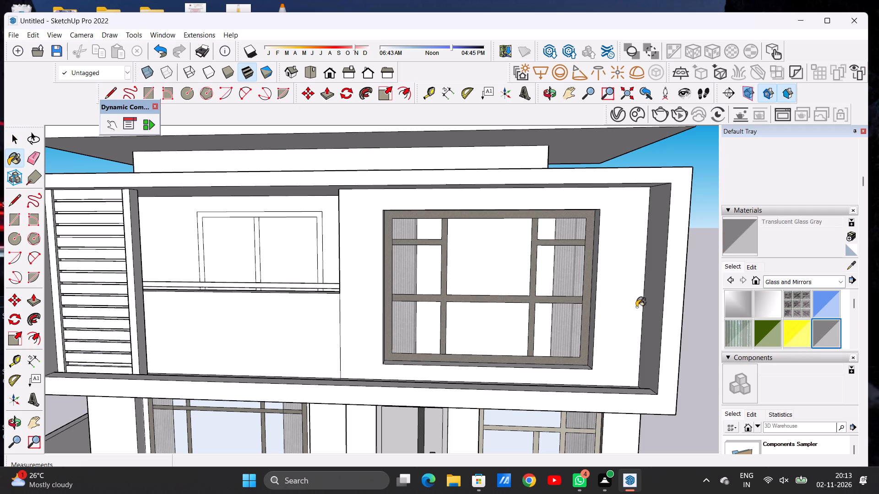
{"action": "scroll", "coordinate": [486, 323], "scroll_direction": "up", "scroll_amount": 5}
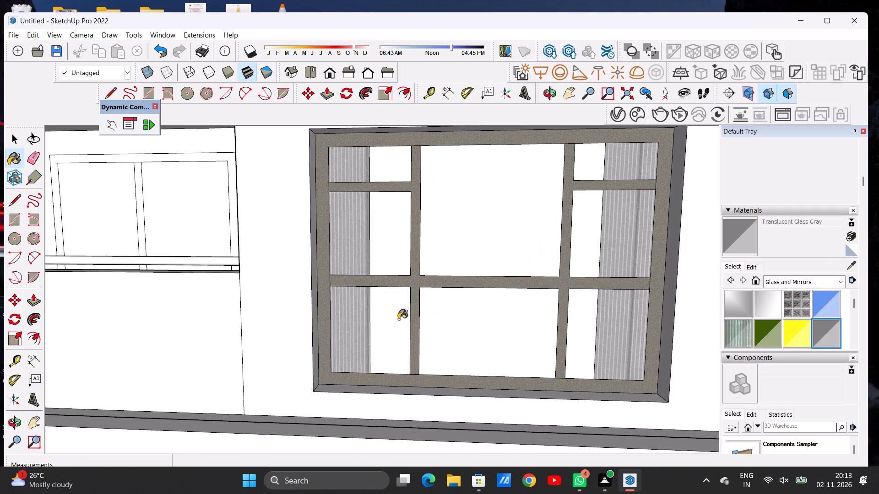
{"action": "left_click", "coordinate": [397, 320]}
{"action": "left_click", "coordinate": [390, 253]}
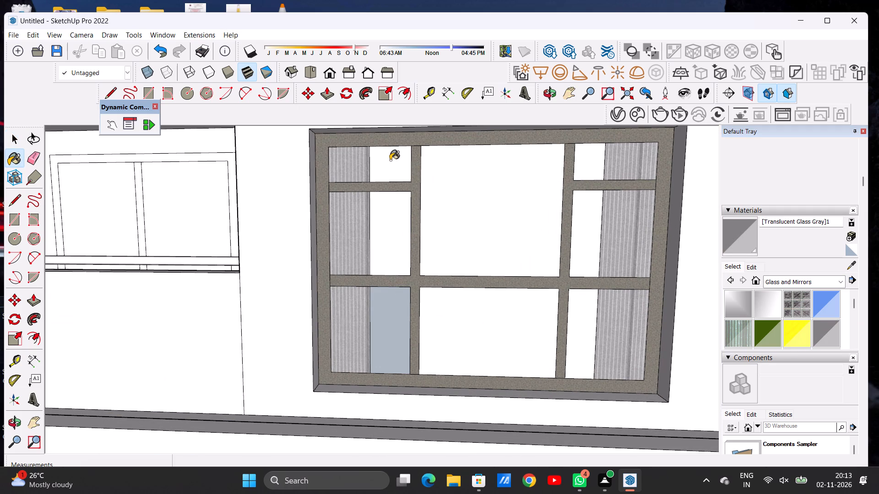
{"action": "left_click", "coordinate": [390, 160]}
Lighten the Translucent Glass Gray material to a near-white shade, keeping its opacity at 50.
{"action": "left_click", "coordinate": [750, 265]}
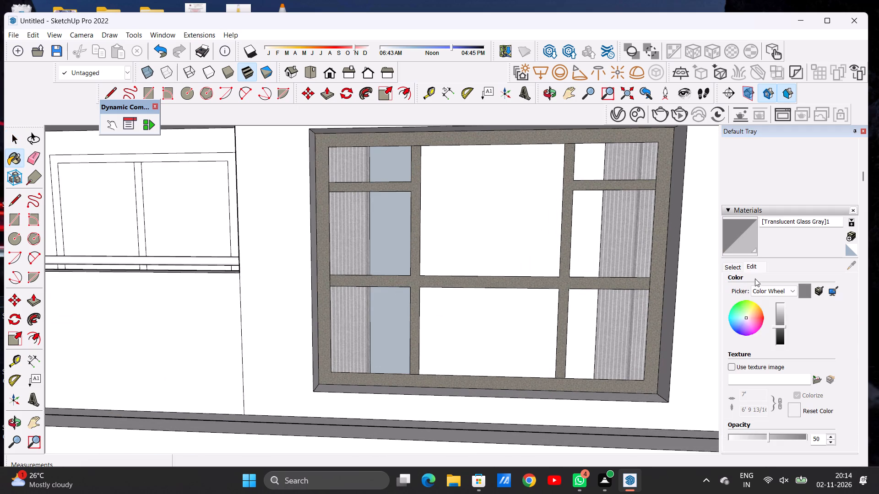
{"action": "left_click", "coordinate": [780, 319]}
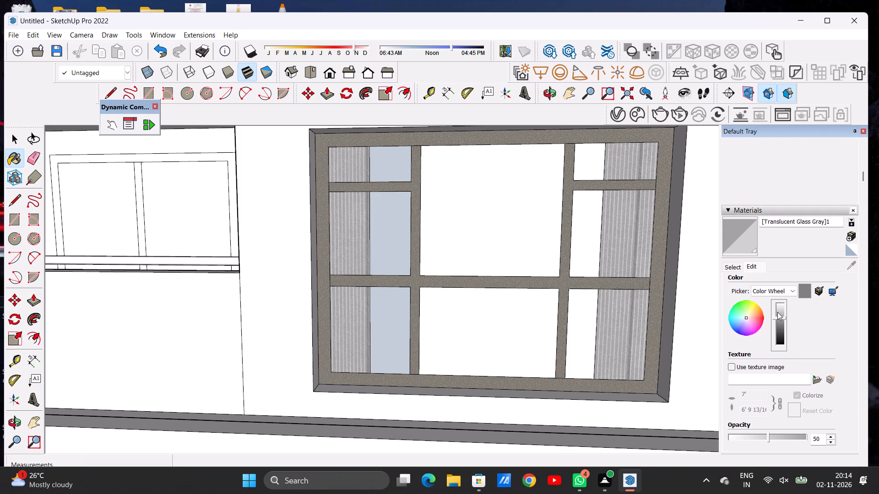
{"action": "left_click", "coordinate": [777, 310]}
Paint the two central panes and the three panes farther from the balcony with the lightened translucent gray glass.
{"action": "left_click", "coordinate": [474, 323]}
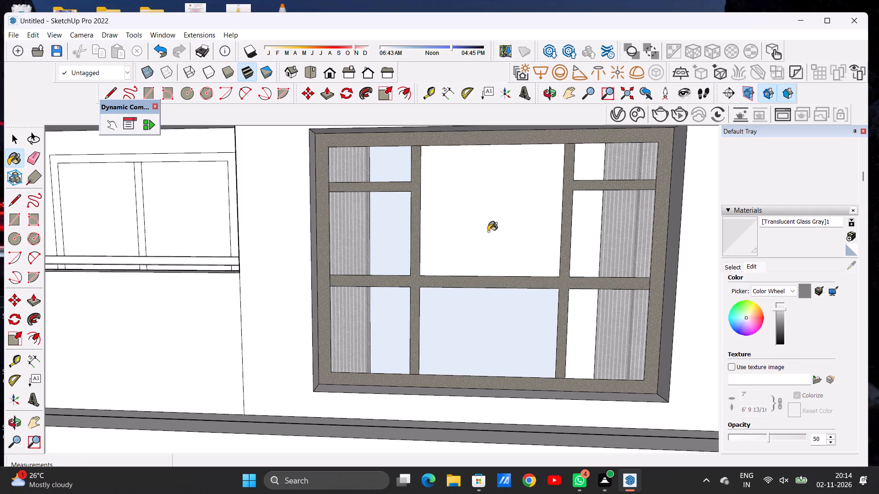
{"action": "left_click", "coordinate": [488, 231]}
{"action": "left_click", "coordinate": [586, 167]}
{"action": "left_click", "coordinate": [589, 220]}
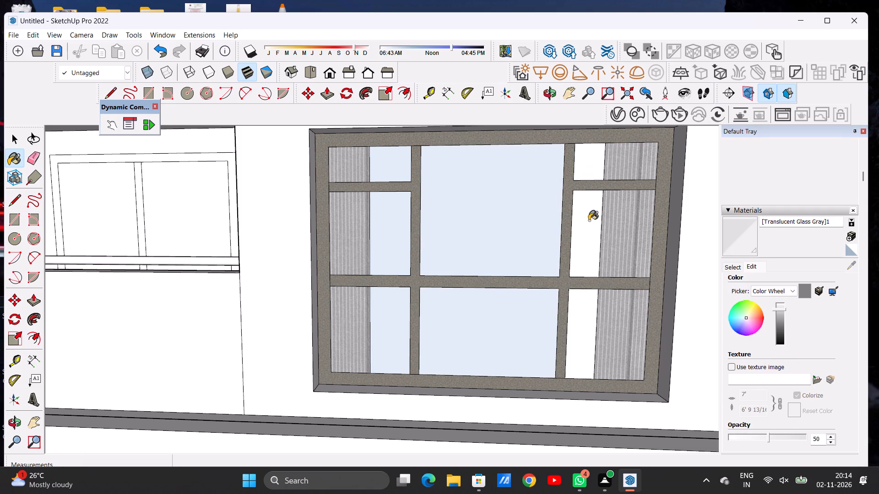
{"action": "left_click", "coordinate": [582, 312]}
Examine the glazed upper-floor window against the whole front facade, from afar and closer.
{"action": "scroll", "coordinate": [582, 311], "scroll_direction": "down", "scroll_amount": 10}
{"action": "scroll", "coordinate": [517, 314], "scroll_direction": "down", "scroll_amount": 2}
{"action": "scroll", "coordinate": [517, 315], "scroll_direction": "up", "scroll_amount": 1}
{"action": "scroll", "coordinate": [517, 315], "scroll_direction": "down", "scroll_amount": 3}
{"action": "scroll", "coordinate": [577, 305], "scroll_direction": "down", "scroll_amount": 2}
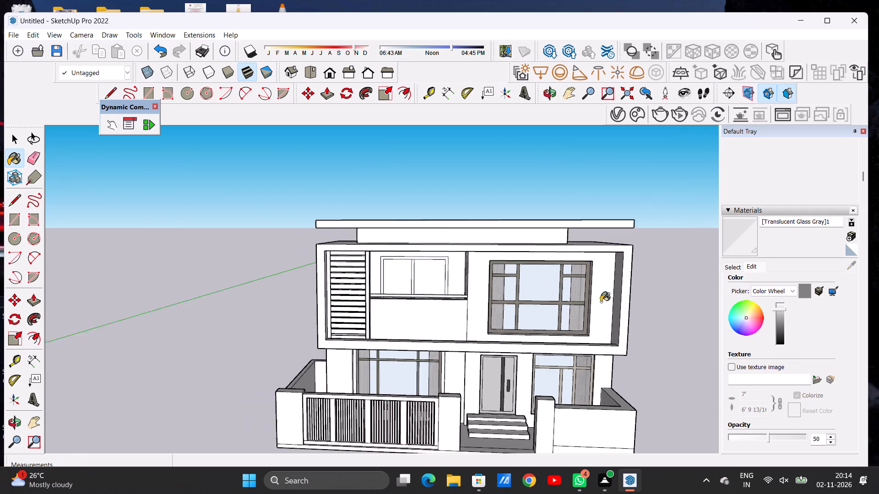
{"action": "scroll", "coordinate": [601, 302], "scroll_direction": "down", "scroll_amount": 7}
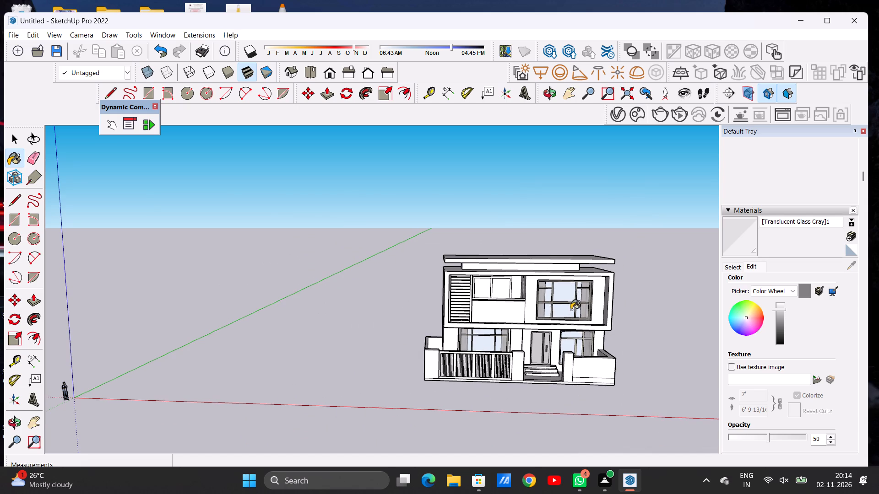
{"action": "scroll", "coordinate": [587, 306], "scroll_direction": "up", "scroll_amount": 4}
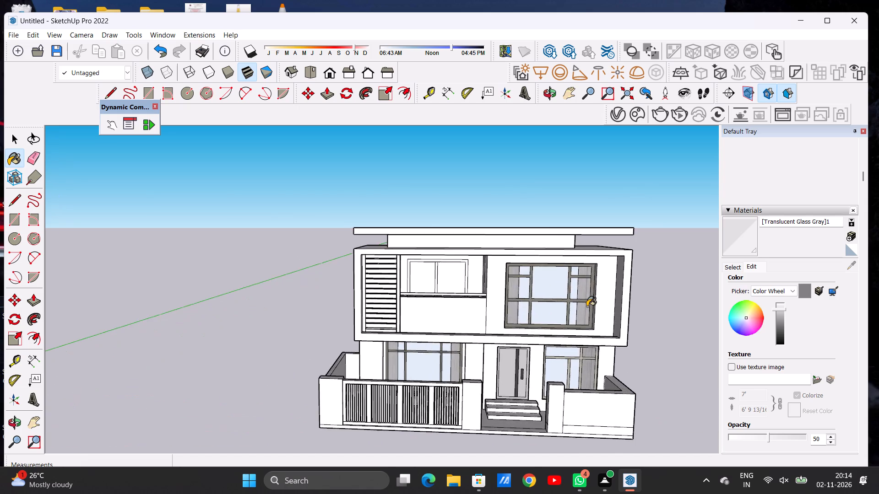
{"action": "scroll", "coordinate": [587, 306], "scroll_direction": "up", "scroll_amount": 3}
{"action": "key", "text": "space"}
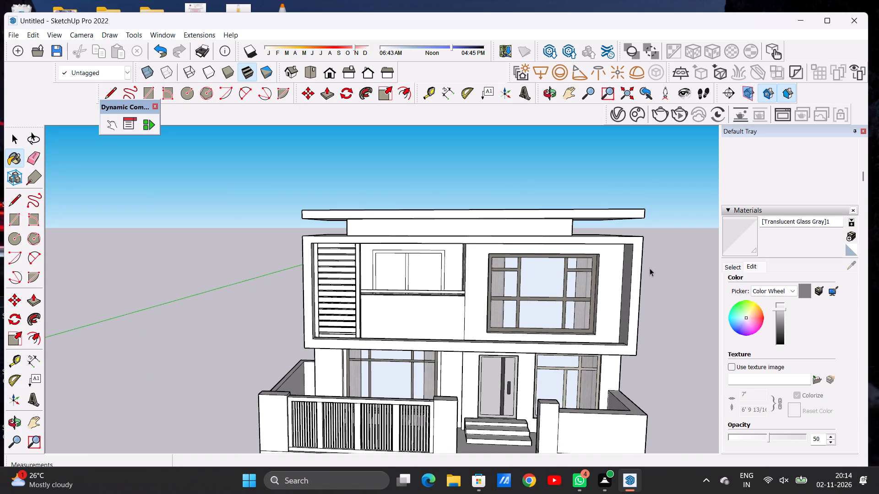
{"action": "scroll", "coordinate": [477, 285], "scroll_direction": "down", "scroll_amount": 4}
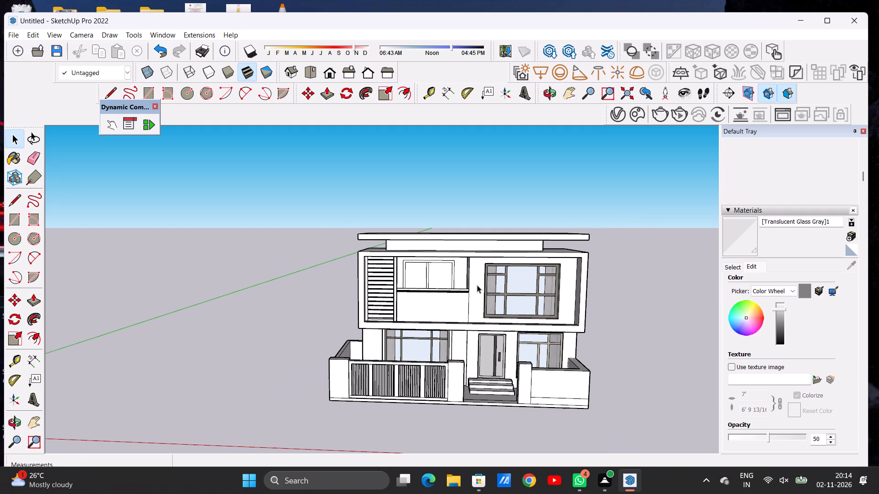
{"action": "scroll", "coordinate": [476, 285], "scroll_direction": "down", "scroll_amount": 2}
{"action": "scroll", "coordinate": [477, 270], "scroll_direction": "up", "scroll_amount": 7}
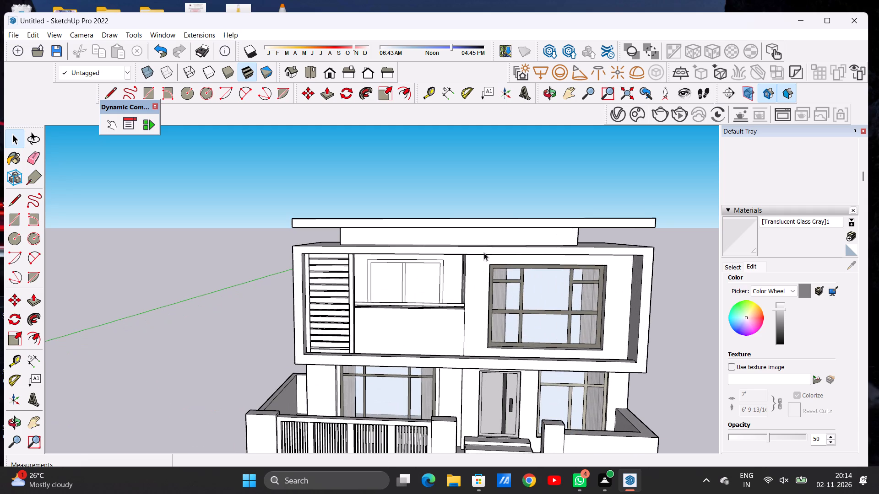
Examine the upper floor's louvres, balcony and glazed window from both sides and from the front of the house.
{"action": "key", "text": "o"}
{"action": "left_click_drag", "start_coordinate": [474, 255], "coordinate": [476, 329]}
{"action": "scroll", "coordinate": [486, 248], "scroll_direction": "down", "scroll_amount": 6}
{"action": "left_click_drag", "start_coordinate": [470, 301], "coordinate": [456, 257]}
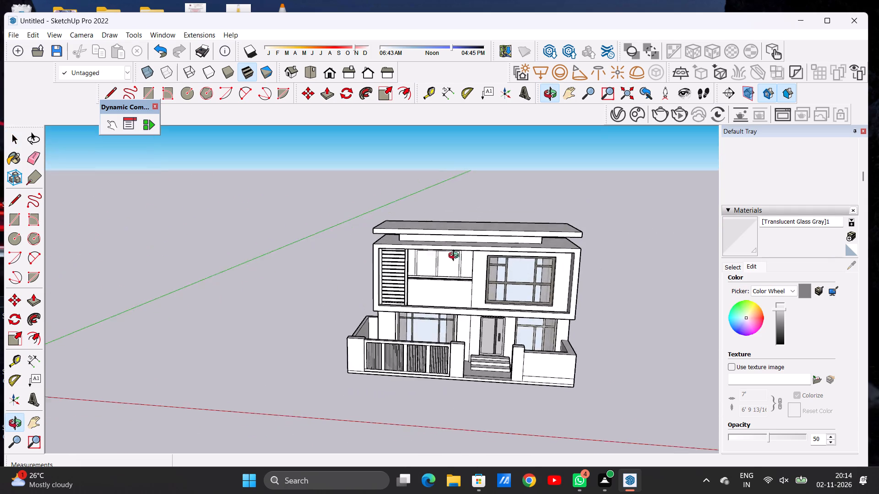
{"action": "left_click_drag", "start_coordinate": [456, 257], "coordinate": [456, 268]}
{"action": "scroll", "coordinate": [435, 270], "scroll_direction": "up", "scroll_amount": 13}
{"action": "left_click_drag", "start_coordinate": [508, 253], "coordinate": [349, 262]}
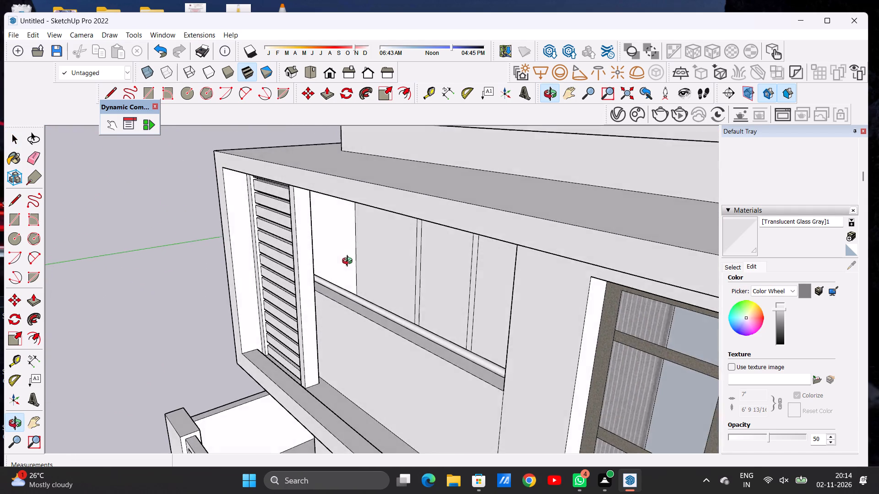
{"action": "left_click_drag", "start_coordinate": [349, 262], "coordinate": [597, 226]}
{"action": "scroll", "coordinate": [459, 262], "scroll_direction": "down", "scroll_amount": 6}
{"action": "left_click_drag", "start_coordinate": [478, 268], "coordinate": [312, 263]}
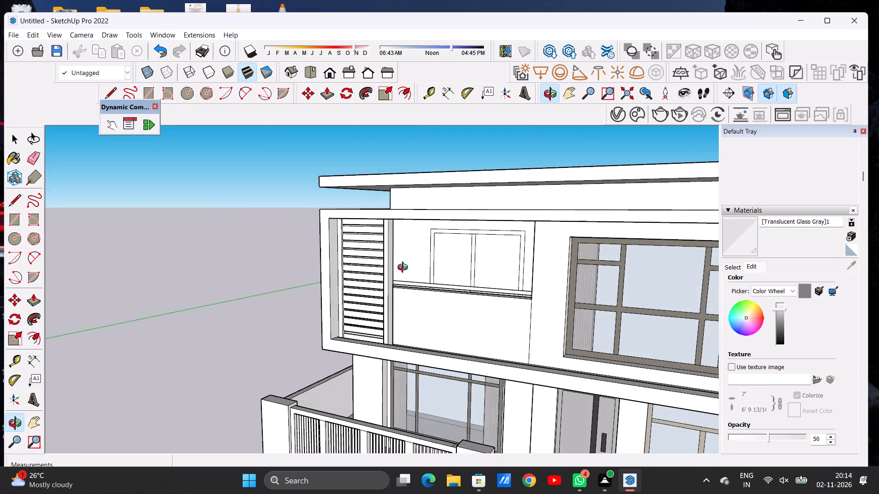
{"action": "left_click_drag", "start_coordinate": [449, 271], "coordinate": [586, 254]}
{"action": "left_click_drag", "start_coordinate": [422, 283], "coordinate": [593, 269]}
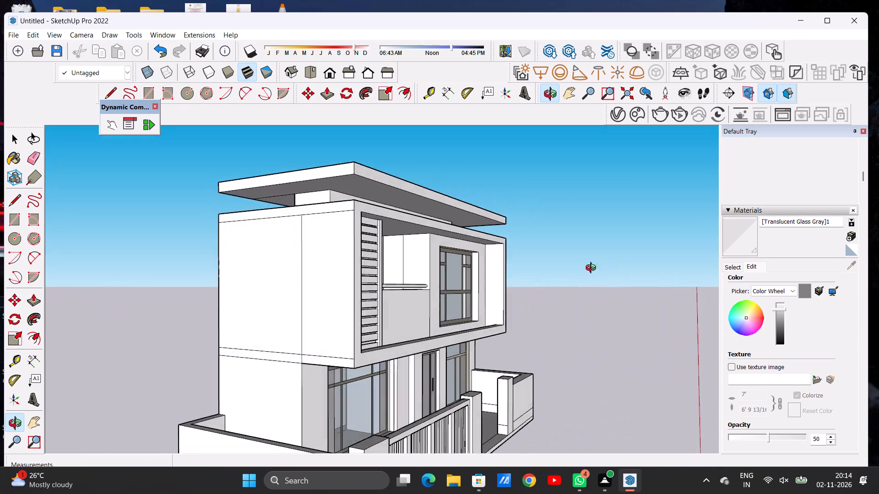
{"action": "left_click_drag", "start_coordinate": [593, 269], "coordinate": [426, 269]}
{"action": "scroll", "coordinate": [371, 289], "scroll_direction": "down", "scroll_amount": 9}
{"action": "left_click_drag", "start_coordinate": [509, 292], "coordinate": [338, 340]}
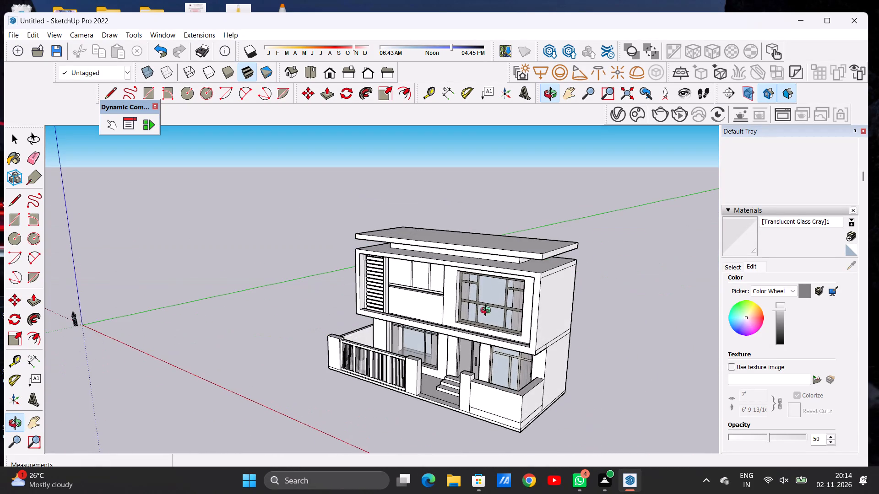
{"action": "scroll", "coordinate": [485, 304], "scroll_direction": "up", "scroll_amount": 11}
{"action": "scroll", "coordinate": [484, 302], "scroll_direction": "down", "scroll_amount": 1}
{"action": "scroll", "coordinate": [484, 302], "scroll_direction": "up", "scroll_amount": 1}
{"action": "left_click_drag", "start_coordinate": [484, 300], "coordinate": [483, 303]}
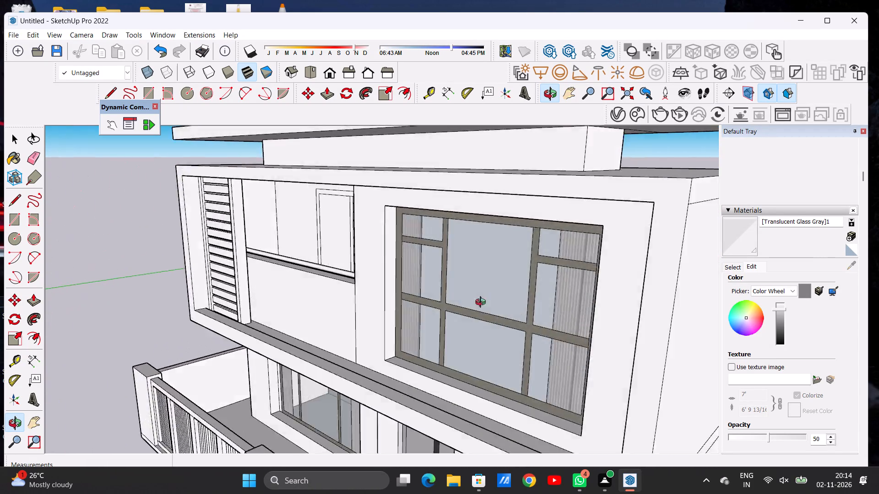
{"action": "left_click_drag", "start_coordinate": [483, 303], "coordinate": [609, 285]}
{"action": "left_click_drag", "start_coordinate": [609, 285], "coordinate": [693, 273]}
{"action": "left_click_drag", "start_coordinate": [570, 276], "coordinate": [640, 305]}
{"action": "scroll", "coordinate": [519, 246], "scroll_direction": "up", "scroll_amount": 3}
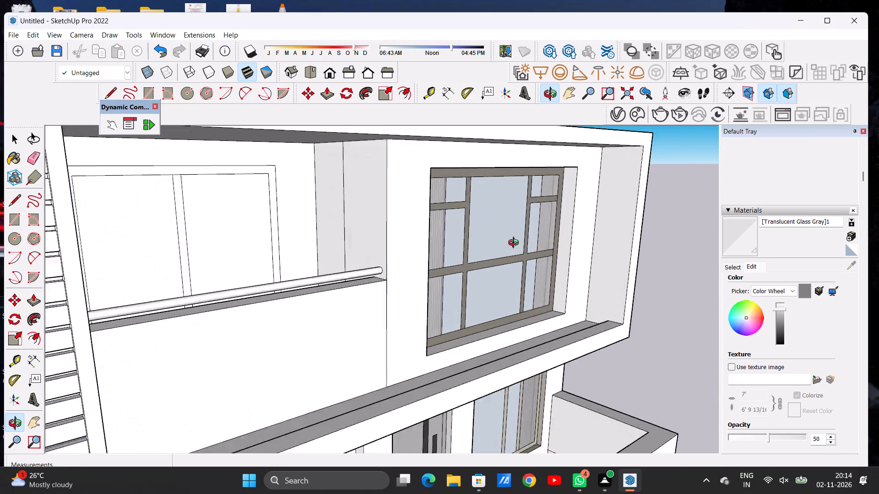
{"action": "scroll", "coordinate": [515, 244], "scroll_direction": "up", "scroll_amount": 10}
{"action": "scroll", "coordinate": [495, 241], "scroll_direction": "down", "scroll_amount": 2}
{"action": "scroll", "coordinate": [495, 241], "scroll_direction": "up", "scroll_amount": 3}
{"action": "left_click_drag", "start_coordinate": [498, 246], "coordinate": [448, 362]}
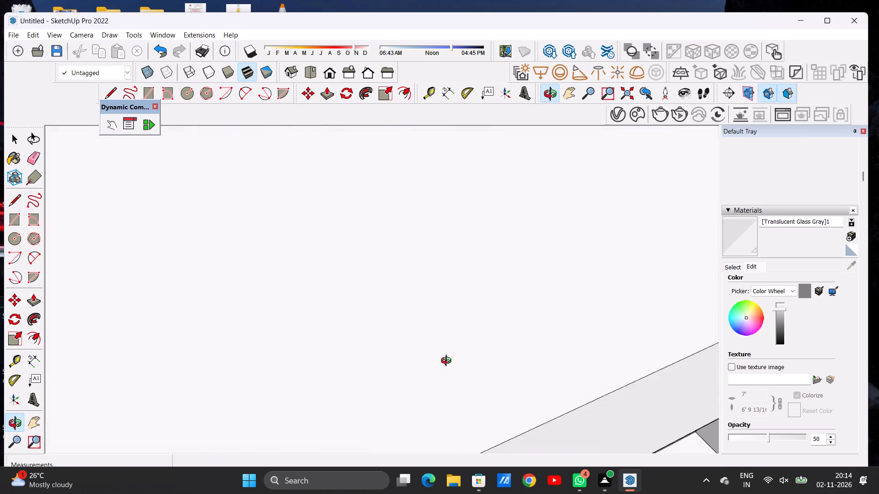
{"action": "left_click_drag", "start_coordinate": [448, 362], "coordinate": [408, 242]}
{"action": "scroll", "coordinate": [458, 260], "scroll_direction": "down", "scroll_amount": 15}
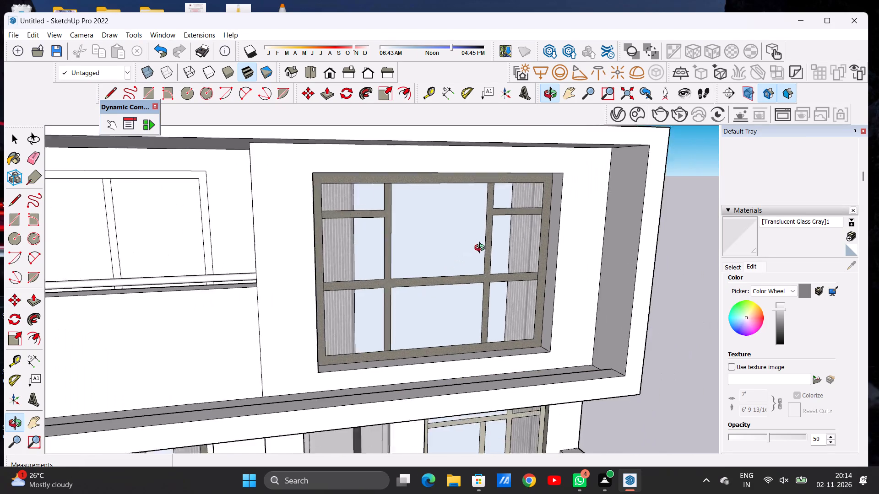
{"action": "scroll", "coordinate": [482, 249], "scroll_direction": "down", "scroll_amount": 10}
{"action": "left_click_drag", "start_coordinate": [512, 259], "coordinate": [471, 244]}
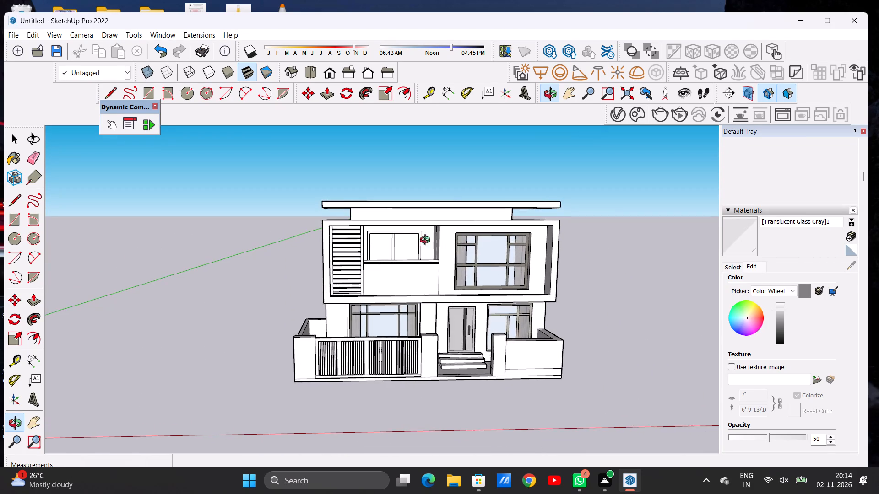
{"action": "scroll", "coordinate": [415, 235], "scroll_direction": "down", "scroll_amount": 5}
{"action": "scroll", "coordinate": [445, 287], "scroll_direction": "up", "scroll_amount": 9}
{"action": "scroll", "coordinate": [436, 289], "scroll_direction": "down", "scroll_amount": 1}
{"action": "scroll", "coordinate": [436, 289], "scroll_direction": "up", "scroll_amount": 5}
Examine the ground-floor windows, entrance door and fence from several angles.
{"action": "left_click_drag", "start_coordinate": [488, 278], "coordinate": [375, 259]}
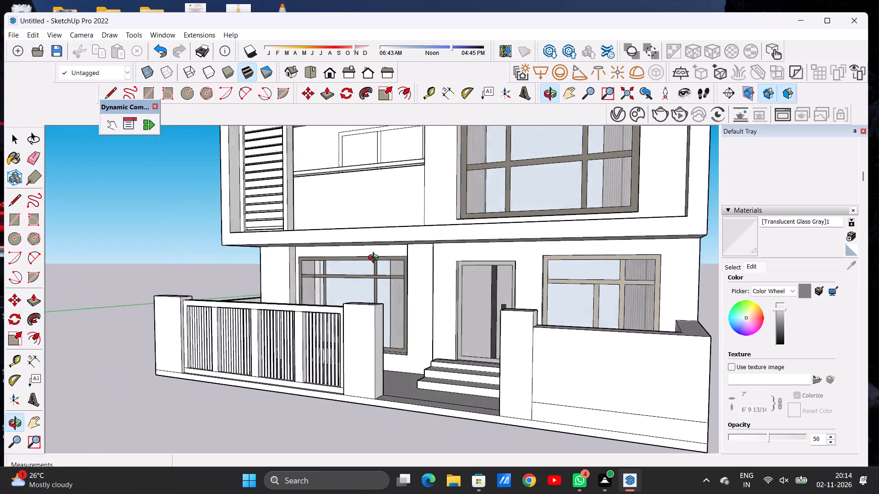
{"action": "left_click_drag", "start_coordinate": [375, 259], "coordinate": [617, 285]}
{"action": "scroll", "coordinate": [380, 282], "scroll_direction": "up", "scroll_amount": 2}
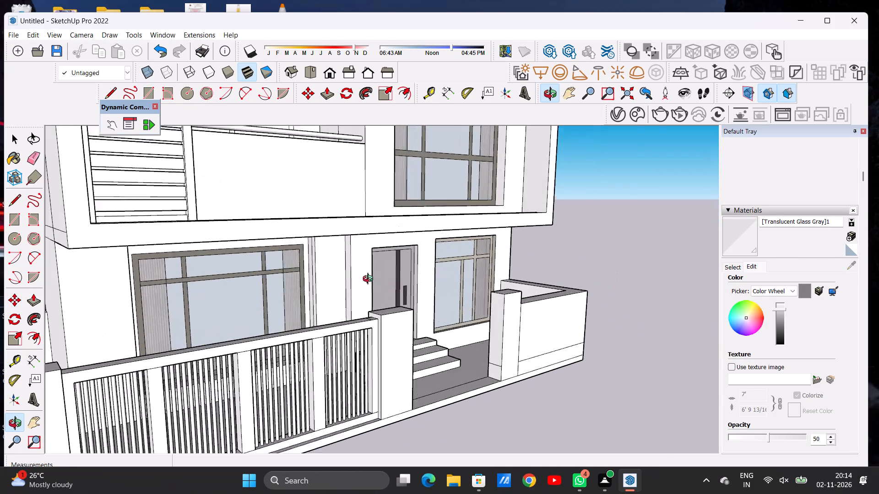
{"action": "scroll", "coordinate": [370, 280], "scroll_direction": "up", "scroll_amount": 11}
{"action": "scroll", "coordinate": [510, 255], "scroll_direction": "down", "scroll_amount": 6}
{"action": "left_click_drag", "start_coordinate": [384, 285], "coordinate": [490, 287]}
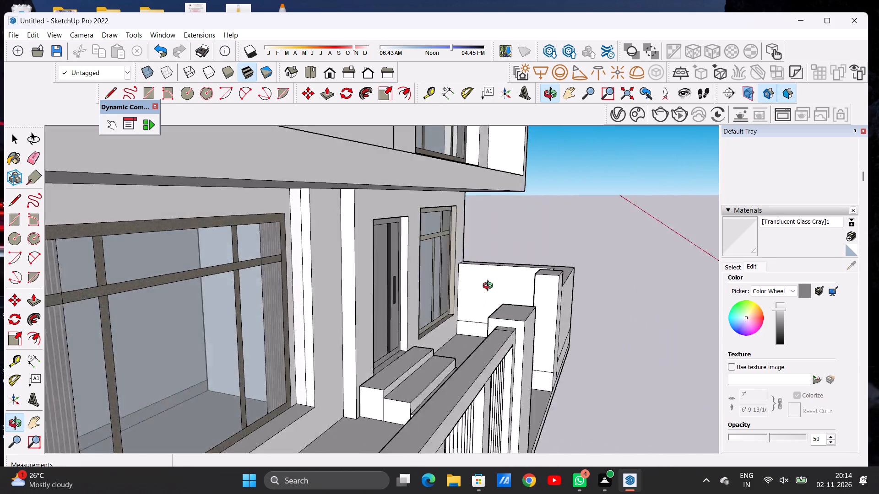
{"action": "left_click_drag", "start_coordinate": [490, 287], "coordinate": [314, 277]}
{"action": "scroll", "coordinate": [427, 271], "scroll_direction": "down", "scroll_amount": 8}
{"action": "left_click_drag", "start_coordinate": [496, 267], "coordinate": [434, 275]}
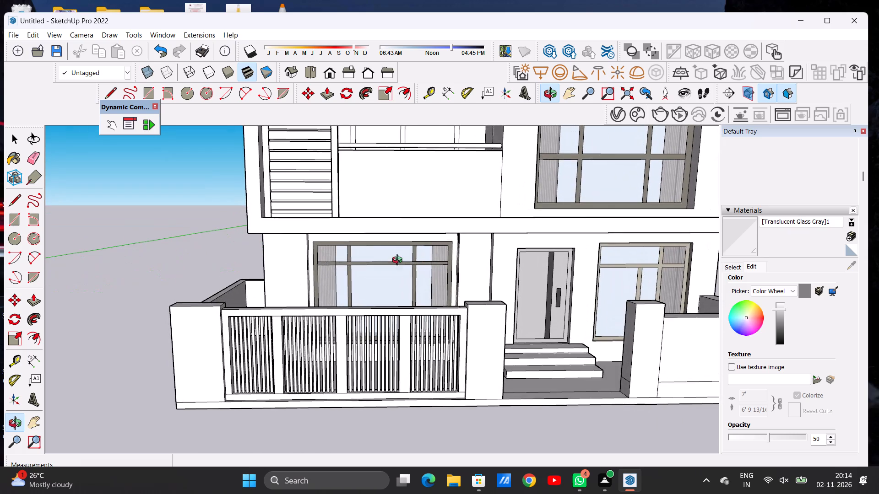
Erase the seam line across the crossbar of the ground-floor window behind the slatted fence, at the blind edge farther from the entrance.
{"action": "scroll", "coordinate": [353, 259], "scroll_direction": "up", "scroll_amount": 5}
{"action": "scroll", "coordinate": [333, 268], "scroll_direction": "down", "scroll_amount": 1}
{"action": "scroll", "coordinate": [329, 268], "scroll_direction": "up", "scroll_amount": 9}
{"action": "left_click_drag", "start_coordinate": [399, 258], "coordinate": [346, 259]}
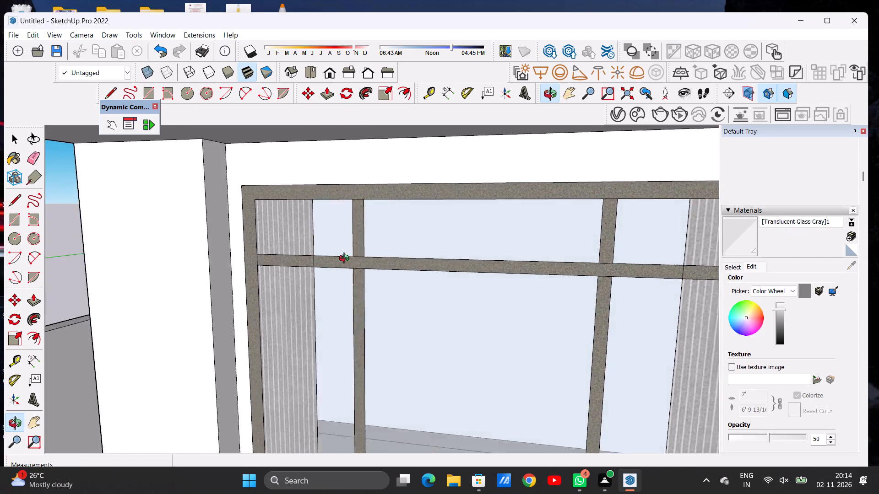
{"action": "left_click_drag", "start_coordinate": [346, 259], "coordinate": [378, 257]}
{"action": "scroll", "coordinate": [347, 272], "scroll_direction": "down", "scroll_amount": 3}
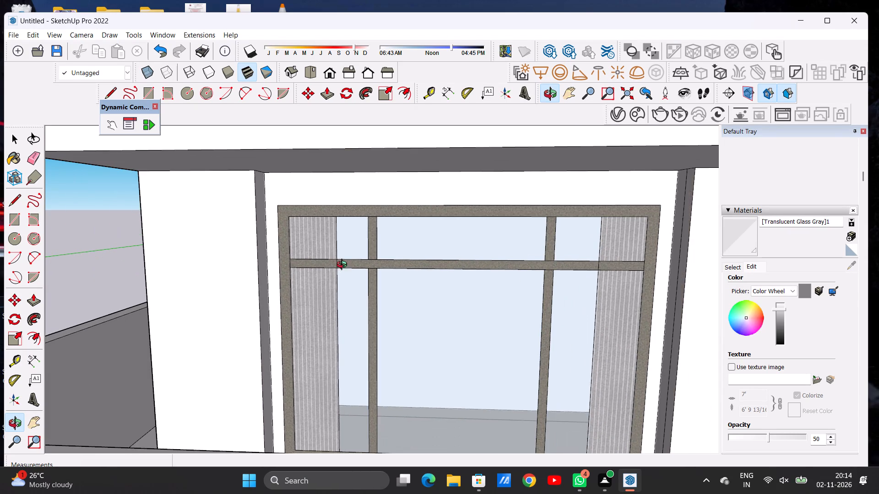
{"action": "scroll", "coordinate": [343, 264], "scroll_direction": "down", "scroll_amount": 4}
{"action": "scroll", "coordinate": [345, 272], "scroll_direction": "up", "scroll_amount": 17}
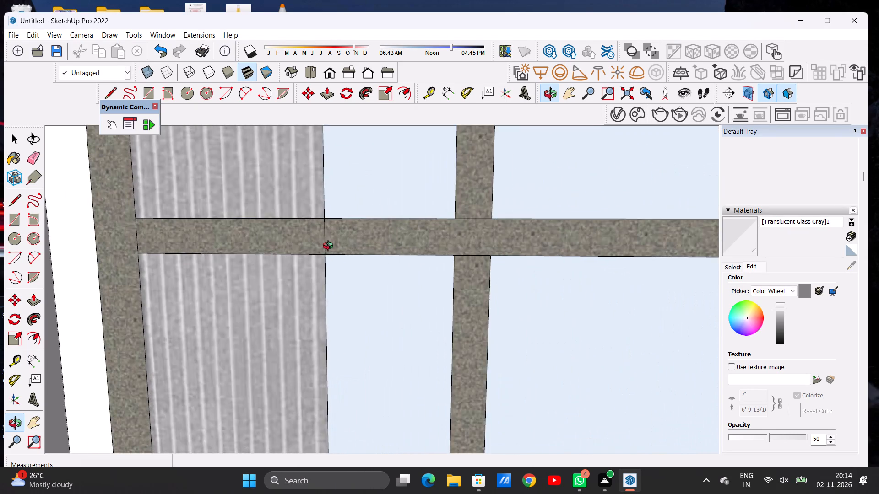
{"action": "scroll", "coordinate": [330, 247], "scroll_direction": "up", "scroll_amount": 2}
{"action": "scroll", "coordinate": [330, 247], "scroll_direction": "down", "scroll_amount": 1}
{"action": "scroll", "coordinate": [330, 247], "scroll_direction": "up", "scroll_amount": 3}
{"action": "key", "text": "space"}
{"action": "type", "text": "E"}
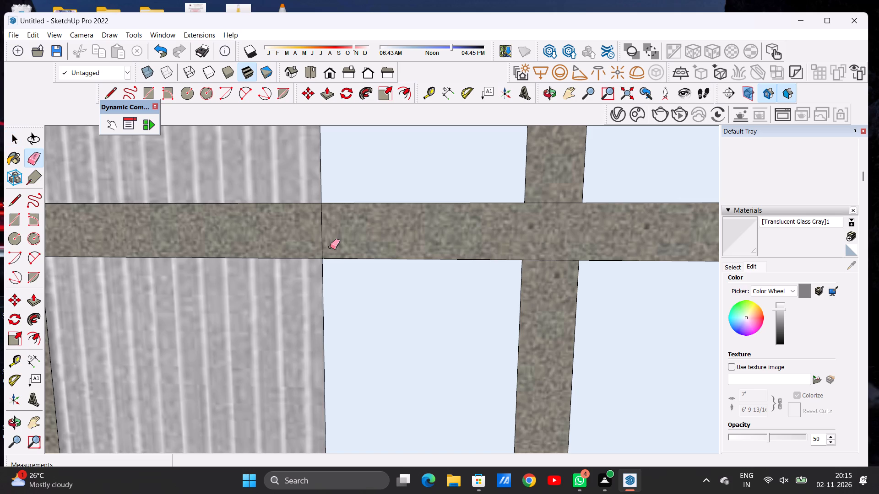
{"action": "left_click", "coordinate": [323, 228]}
{"action": "scroll", "coordinate": [328, 233], "scroll_direction": "down", "scroll_amount": 9}
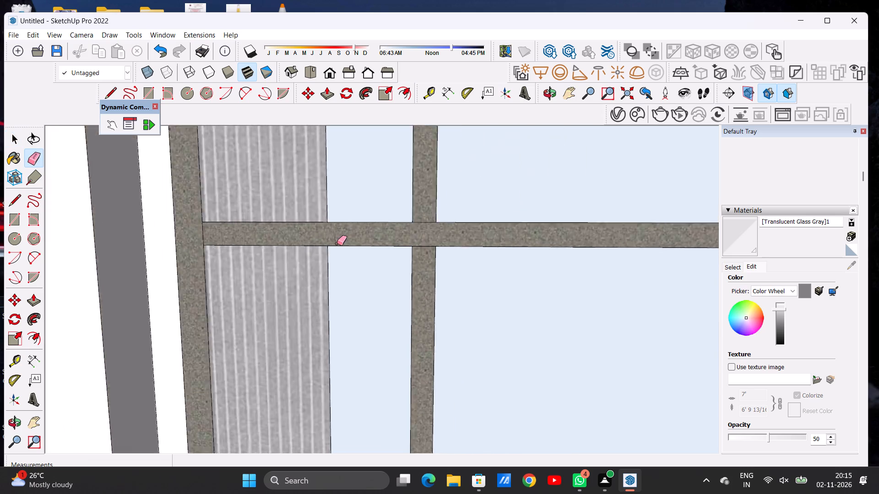
Erase the seam lines where the ground-floor window's crossbar meets the mullion farther from the entrance.
{"action": "scroll", "coordinate": [337, 243], "scroll_direction": "down", "scroll_amount": 7}
{"action": "scroll", "coordinate": [374, 248], "scroll_direction": "up", "scroll_amount": 10}
{"action": "scroll", "coordinate": [391, 242], "scroll_direction": "down", "scroll_amount": 1}
{"action": "scroll", "coordinate": [391, 242], "scroll_direction": "up", "scroll_amount": 2}
{"action": "left_click_drag", "start_coordinate": [382, 237], "coordinate": [382, 242]}
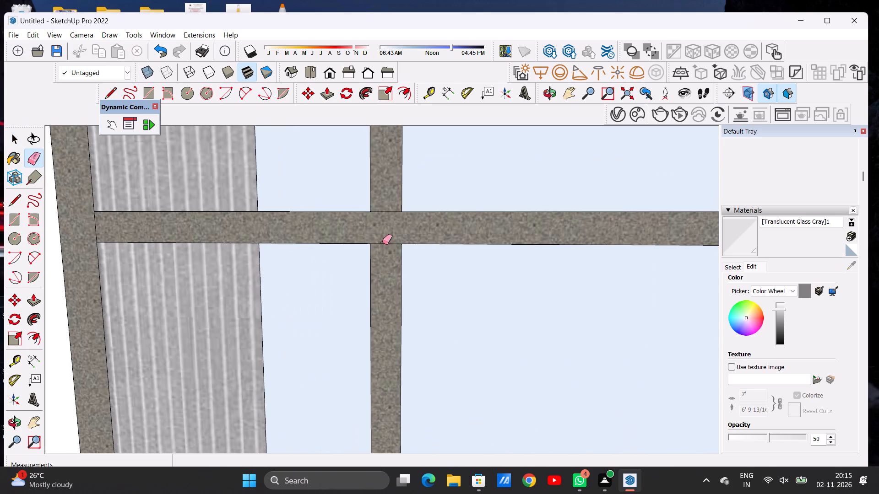
{"action": "left_click_drag", "start_coordinate": [382, 242], "coordinate": [384, 250]}
{"action": "left_click_drag", "start_coordinate": [385, 205], "coordinate": [384, 225]}
Erase the seam lines above and below the crossbar at the ground-floor window's mullion nearer the entrance.
{"action": "scroll", "coordinate": [353, 226], "scroll_direction": "down", "scroll_amount": 12}
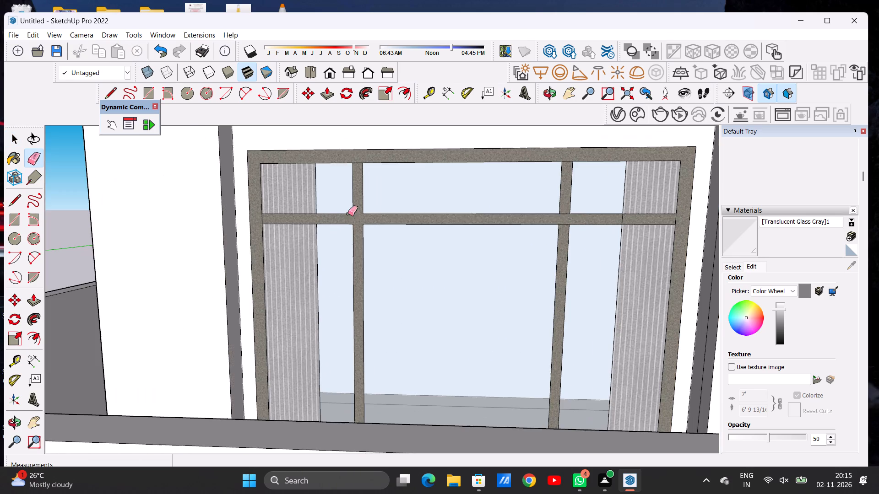
{"action": "scroll", "coordinate": [578, 215], "scroll_direction": "up", "scroll_amount": 3}
{"action": "scroll", "coordinate": [578, 220], "scroll_direction": "down", "scroll_amount": 1}
{"action": "scroll", "coordinate": [577, 221], "scroll_direction": "up", "scroll_amount": 18}
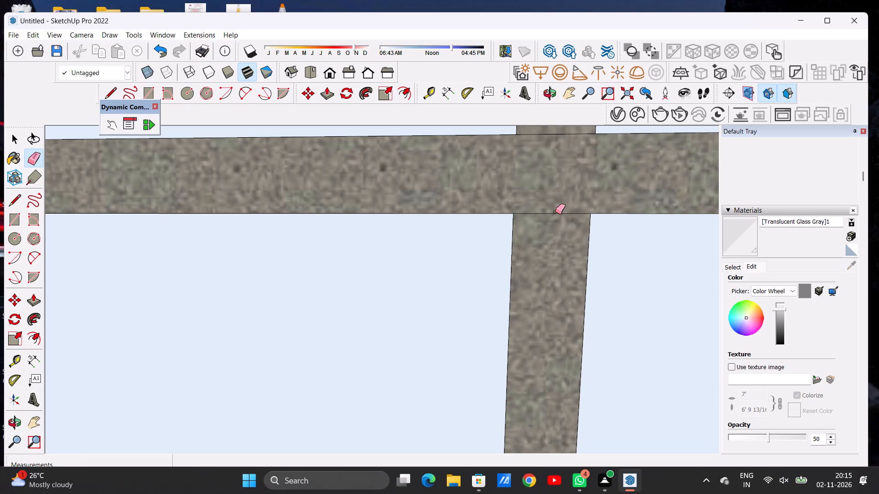
{"action": "left_click_drag", "start_coordinate": [555, 209], "coordinate": [555, 219]}
{"action": "scroll", "coordinate": [546, 225], "scroll_direction": "down", "scroll_amount": 6}
{"action": "left_click_drag", "start_coordinate": [550, 173], "coordinate": [550, 182]}
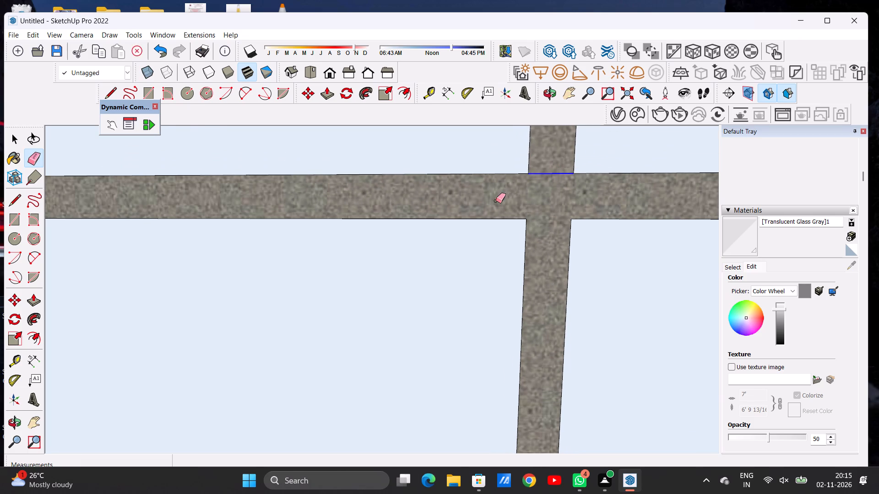
Erase the crossbar seams at the blind edge nearer the entrance and at the outer frame on the side away from it.
{"action": "scroll", "coordinate": [470, 204], "scroll_direction": "down", "scroll_amount": 13}
{"action": "scroll", "coordinate": [599, 193], "scroll_direction": "up", "scroll_amount": 3}
{"action": "scroll", "coordinate": [589, 194], "scroll_direction": "down", "scroll_amount": 1}
{"action": "scroll", "coordinate": [579, 197], "scroll_direction": "up", "scroll_amount": 10}
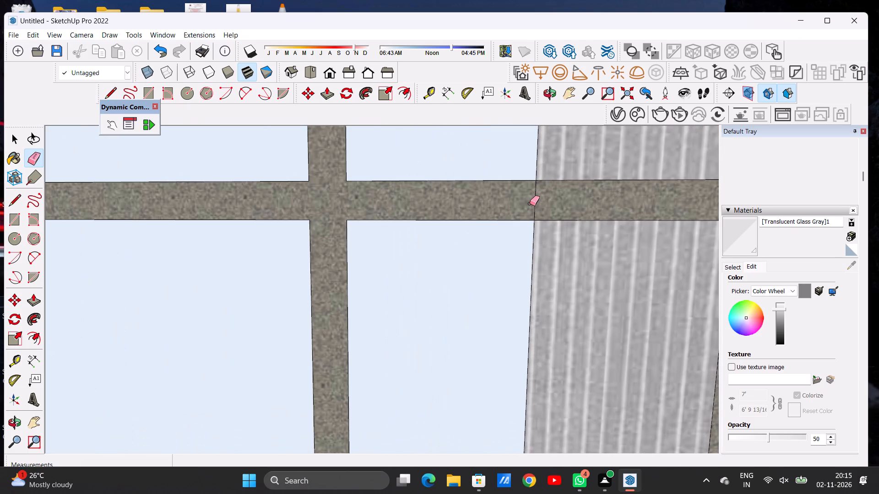
{"action": "left_click_drag", "start_coordinate": [528, 203], "coordinate": [536, 205]}
{"action": "scroll", "coordinate": [552, 211], "scroll_direction": "down", "scroll_amount": 20}
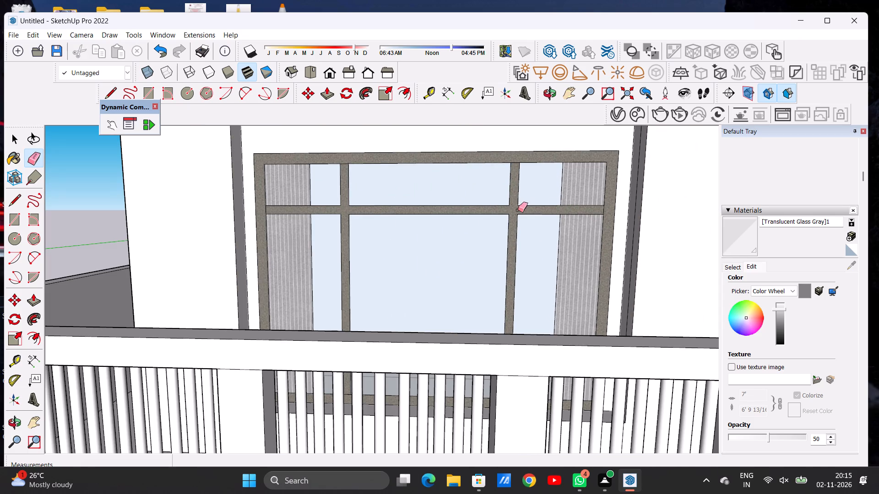
{"action": "scroll", "coordinate": [390, 215], "scroll_direction": "down", "scroll_amount": 2}
{"action": "scroll", "coordinate": [311, 211], "scroll_direction": "up", "scroll_amount": 3}
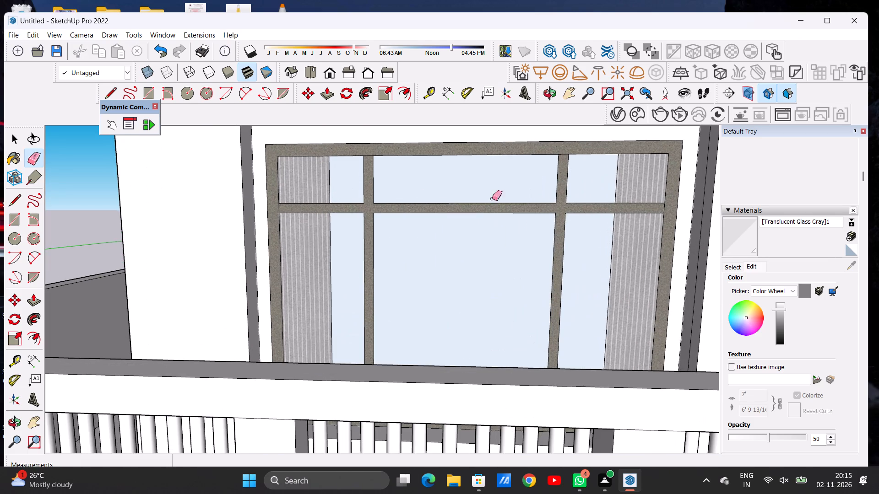
{"action": "scroll", "coordinate": [262, 206], "scroll_direction": "up", "scroll_amount": 15}
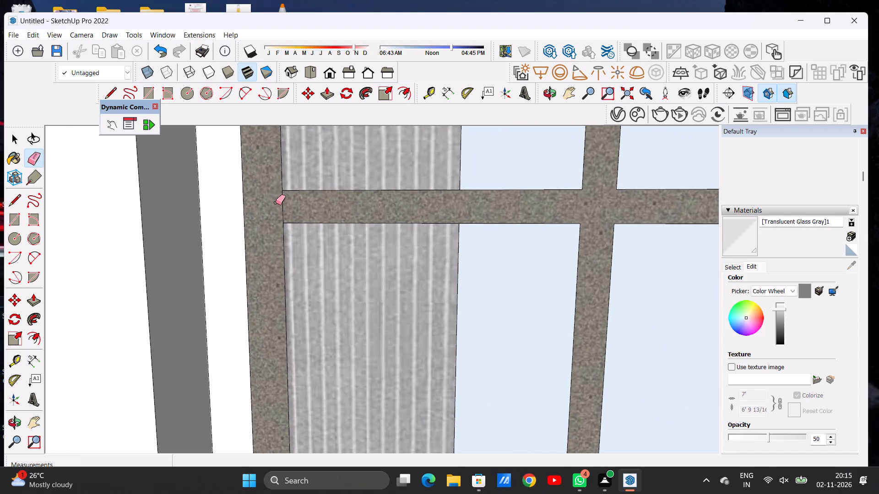
{"action": "left_click_drag", "start_coordinate": [276, 203], "coordinate": [282, 207]}
{"action": "key", "text": "space"}
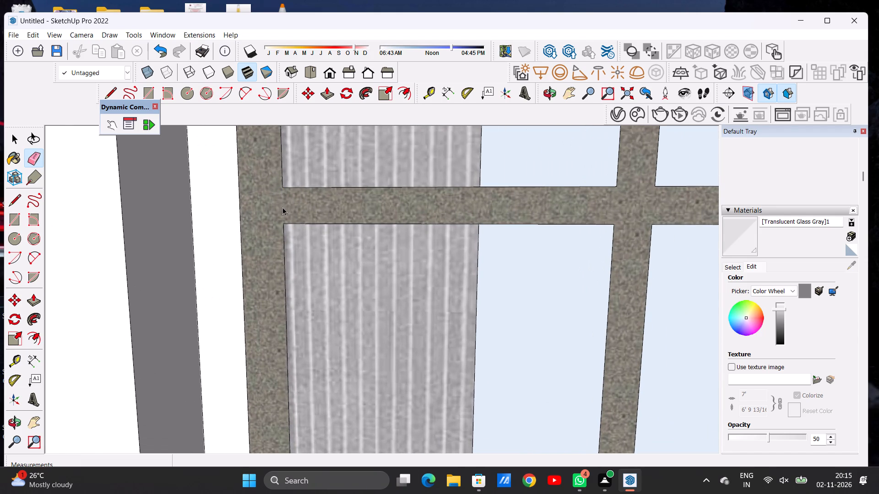
Paint the upper-floor balcony window's outer frame and central mullion with Wood Veneer 01 from the Wood materials.
{"action": "scroll", "coordinate": [353, 218], "scroll_direction": "down", "scroll_amount": 8}
{"action": "scroll", "coordinate": [419, 217], "scroll_direction": "down", "scroll_amount": 13}
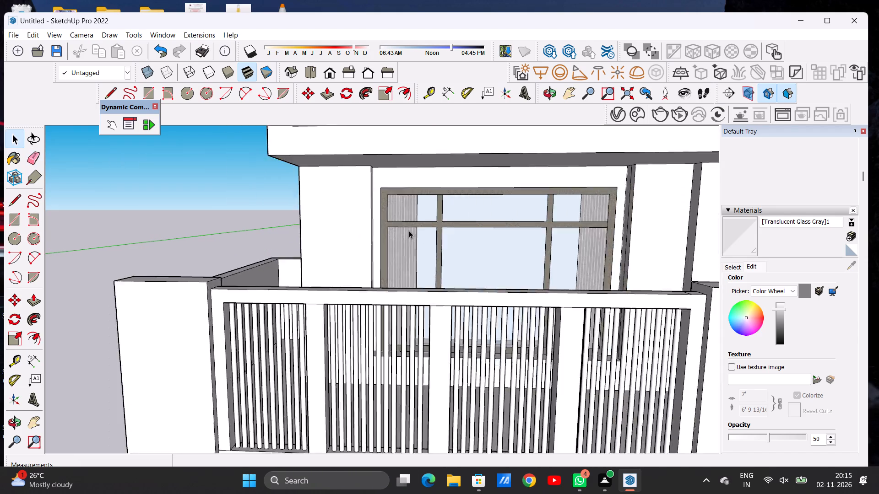
{"action": "scroll", "coordinate": [409, 231], "scroll_direction": "down", "scroll_amount": 7}
{"action": "scroll", "coordinate": [365, 241], "scroll_direction": "down", "scroll_amount": 8}
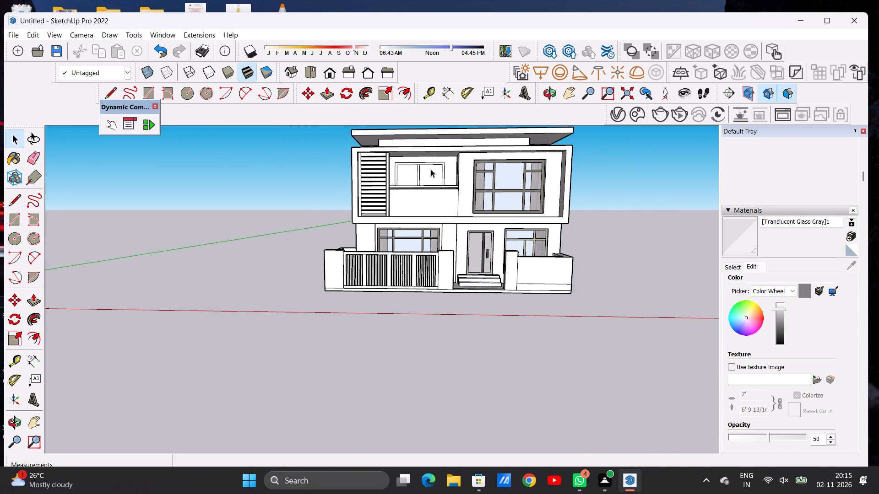
{"action": "scroll", "coordinate": [425, 144], "scroll_direction": "up", "scroll_amount": 7}
{"action": "scroll", "coordinate": [441, 177], "scroll_direction": "up", "scroll_amount": 5}
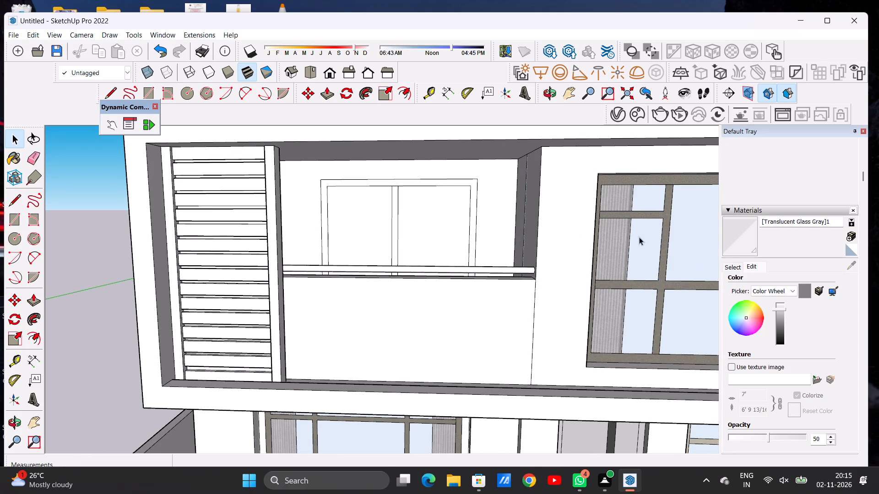
{"action": "left_click", "coordinate": [734, 265]}
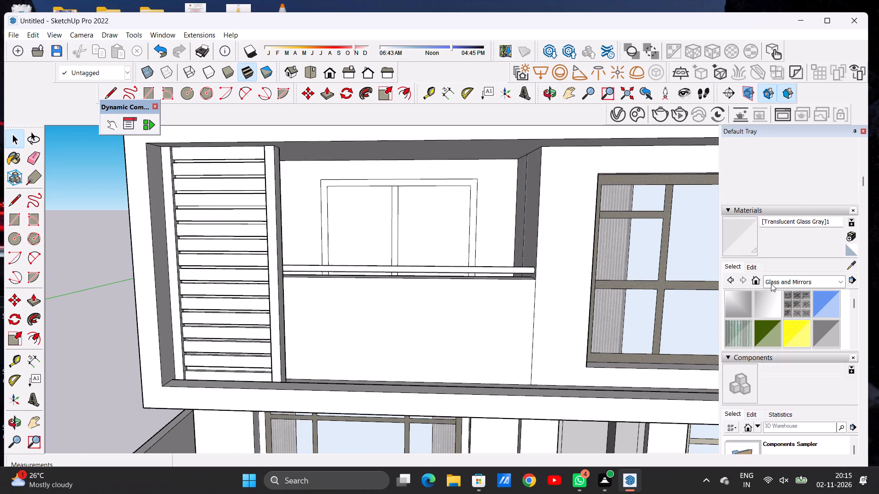
{"action": "left_click", "coordinate": [778, 282]}
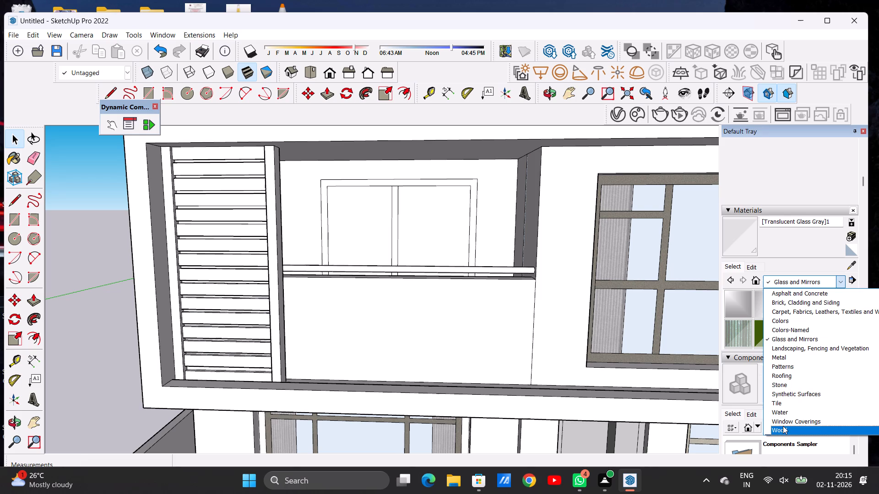
{"action": "left_click", "coordinate": [782, 426]}
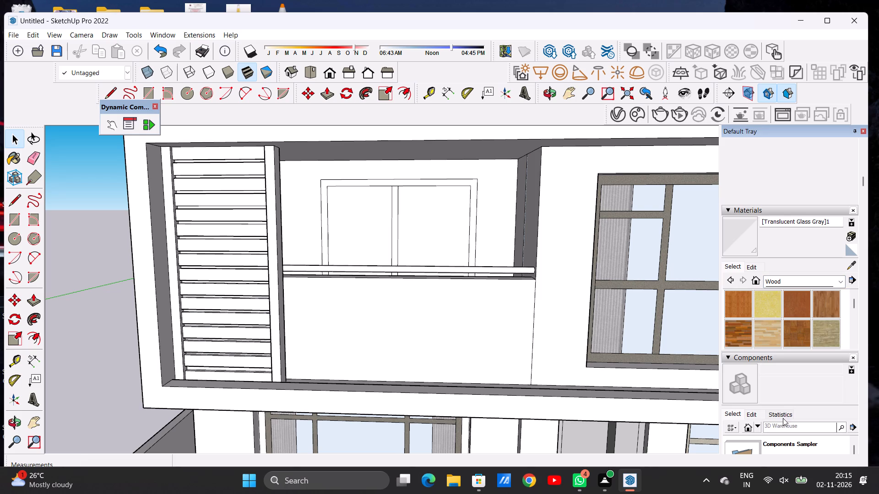
{"action": "scroll", "coordinate": [794, 321], "scroll_direction": "down", "scroll_amount": 1}
{"action": "left_click", "coordinate": [798, 308]}
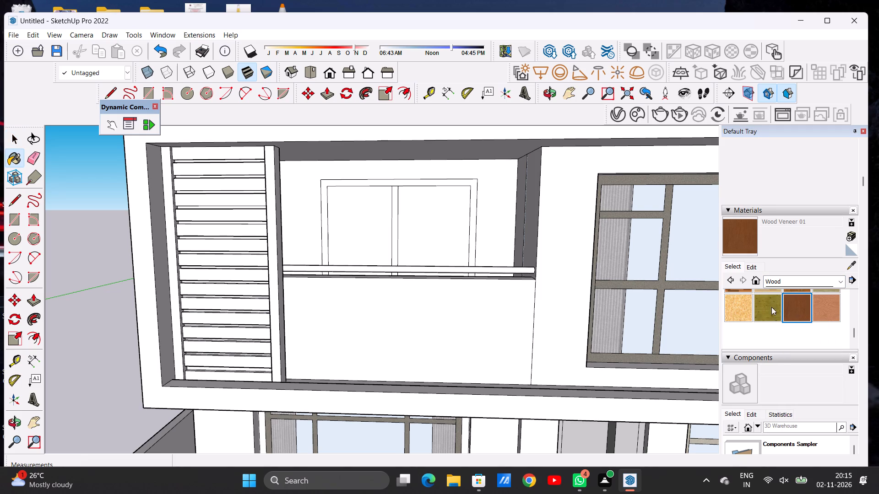
{"action": "scroll", "coordinate": [349, 212], "scroll_direction": "up", "scroll_amount": 4}
{"action": "scroll", "coordinate": [314, 223], "scroll_direction": "down", "scroll_amount": 1}
{"action": "scroll", "coordinate": [314, 224], "scroll_direction": "up", "scroll_amount": 3}
{"action": "left_click", "coordinate": [317, 226]}
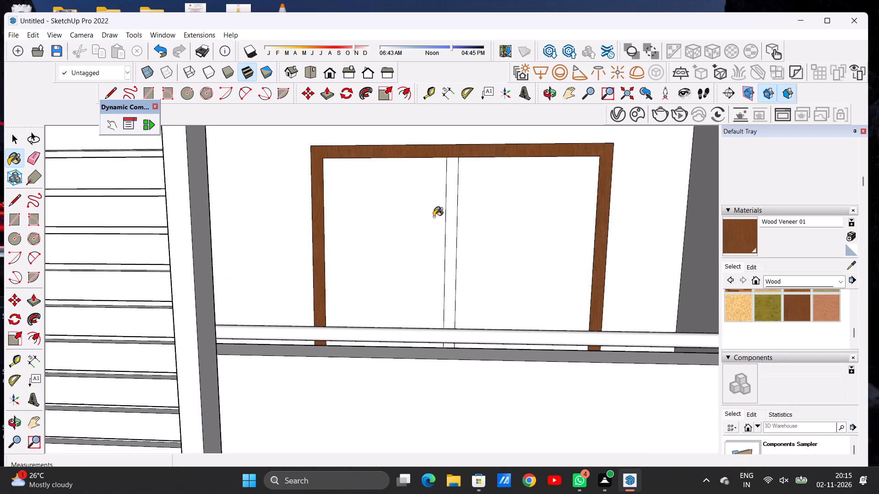
{"action": "left_click", "coordinate": [450, 207]}
{"action": "scroll", "coordinate": [446, 225], "scroll_direction": "down", "scroll_amount": 4}
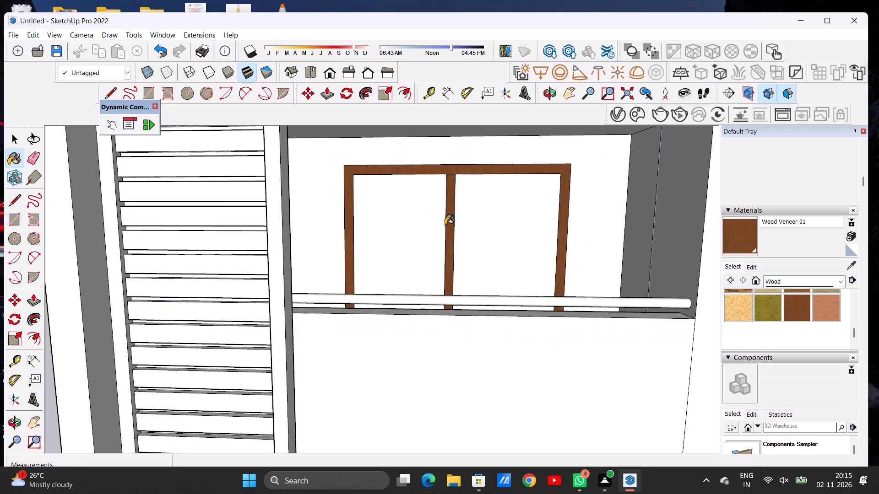
{"action": "scroll", "coordinate": [432, 225], "scroll_direction": "down", "scroll_amount": 2}
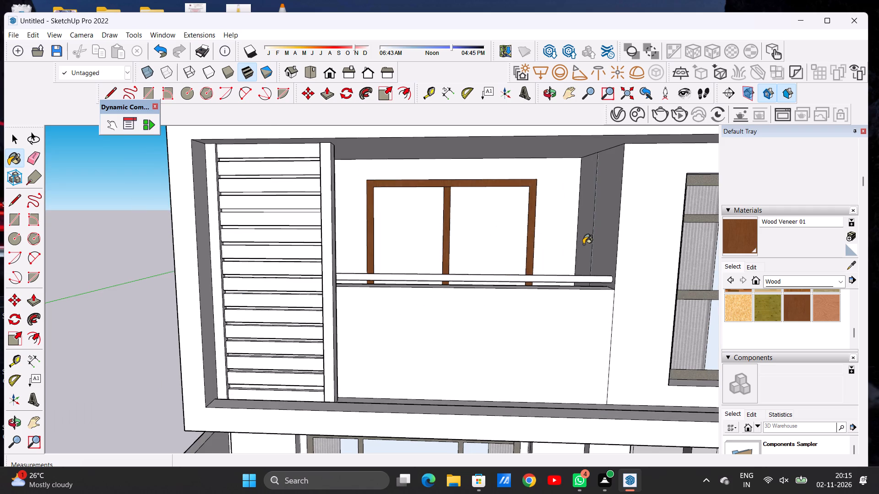
Fine-tune the brightness of the Wood Veneer 01 material and reapply it to the balcony window's central mullion.
{"action": "left_click", "coordinate": [754, 268]}
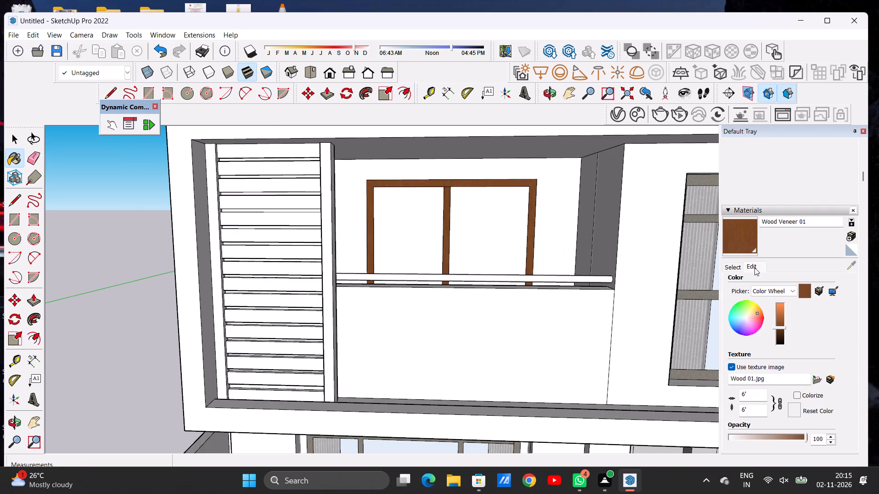
{"action": "left_click", "coordinate": [781, 329]}
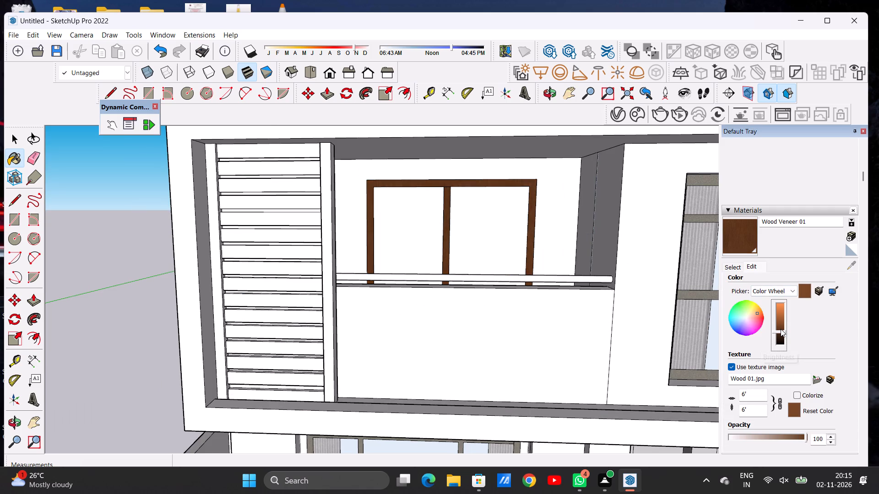
{"action": "left_click", "coordinate": [780, 327]}
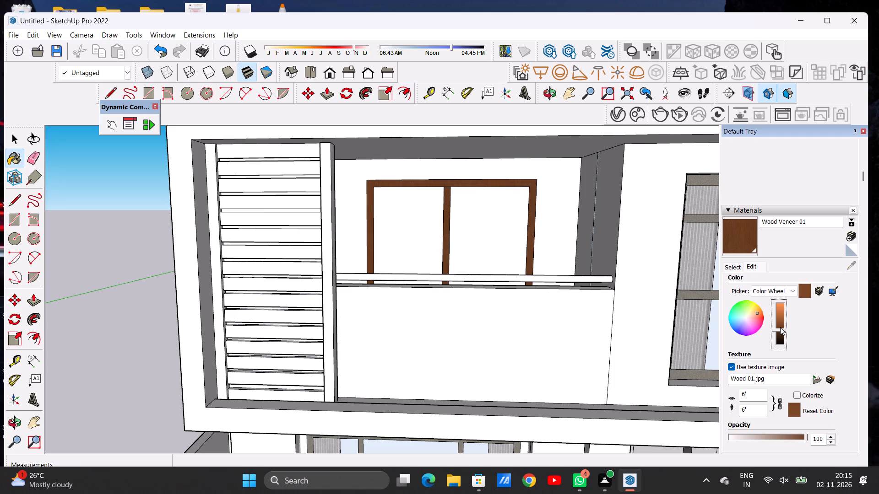
{"action": "left_click", "coordinate": [780, 326]}
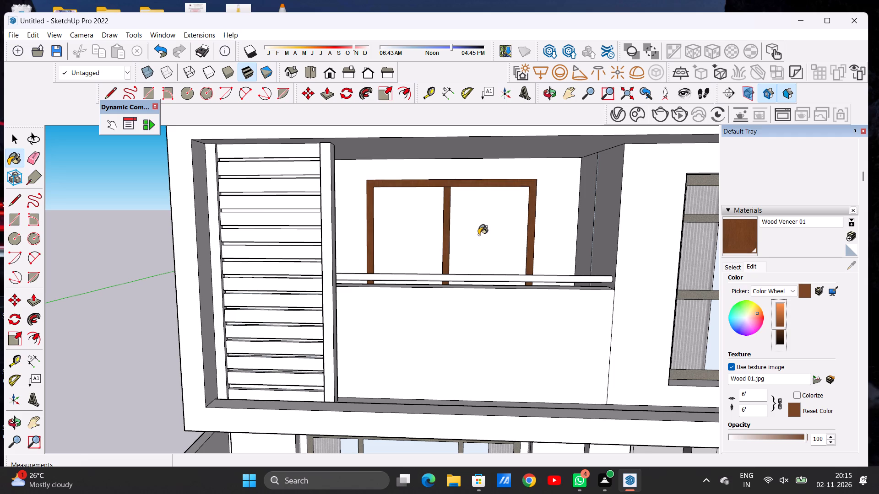
{"action": "scroll", "coordinate": [470, 232], "scroll_direction": "down", "scroll_amount": 6}
{"action": "scroll", "coordinate": [448, 216], "scroll_direction": "up", "scroll_amount": 15}
{"action": "left_click", "coordinate": [473, 231]}
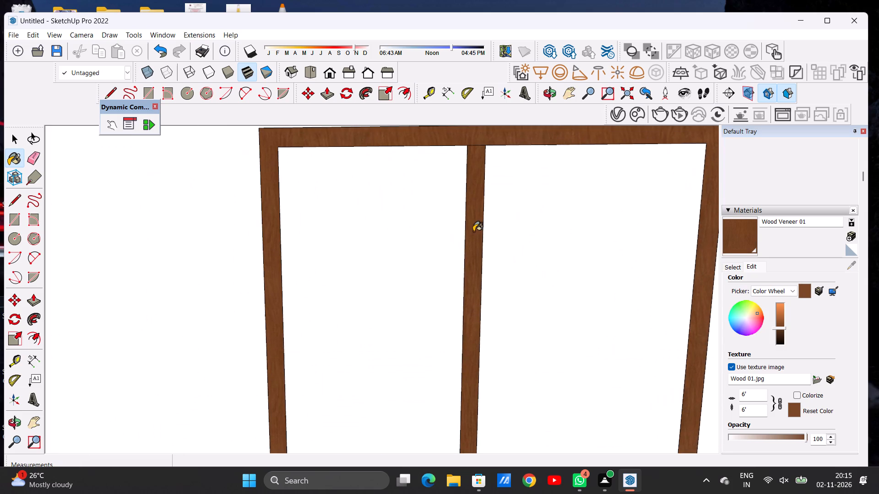
{"action": "scroll", "coordinate": [473, 231], "scroll_direction": "down", "scroll_amount": 10}
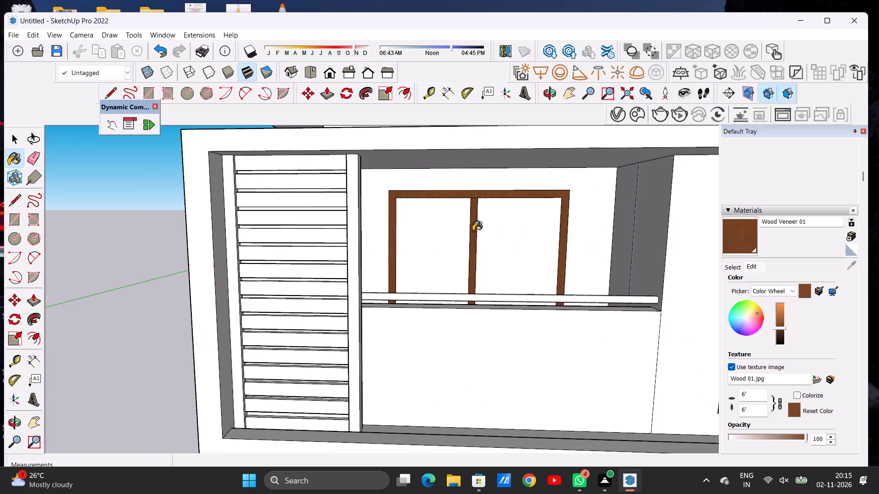
{"action": "key", "text": "space"}
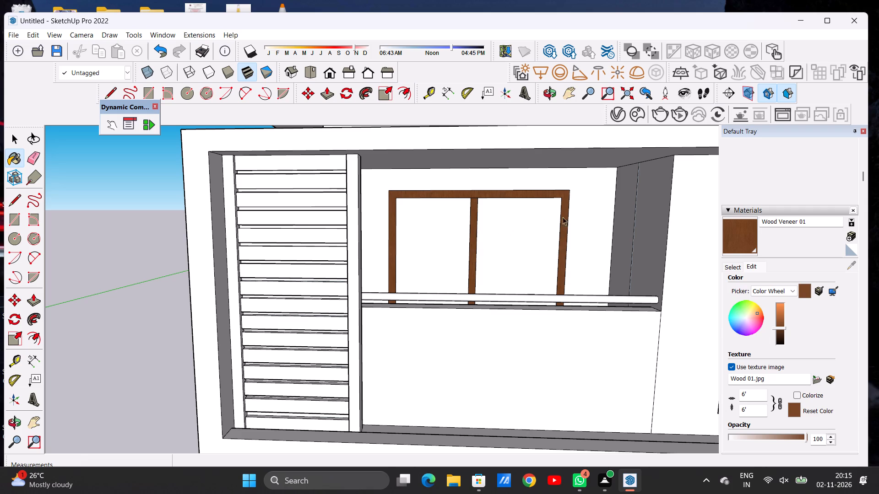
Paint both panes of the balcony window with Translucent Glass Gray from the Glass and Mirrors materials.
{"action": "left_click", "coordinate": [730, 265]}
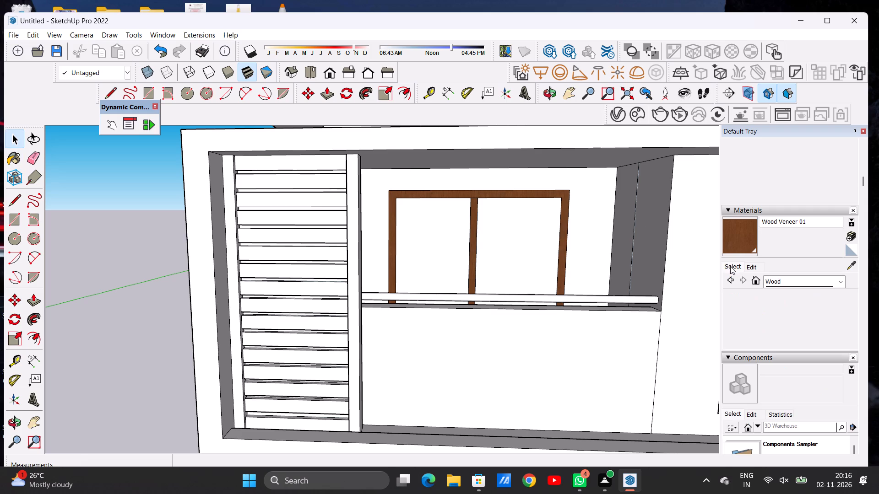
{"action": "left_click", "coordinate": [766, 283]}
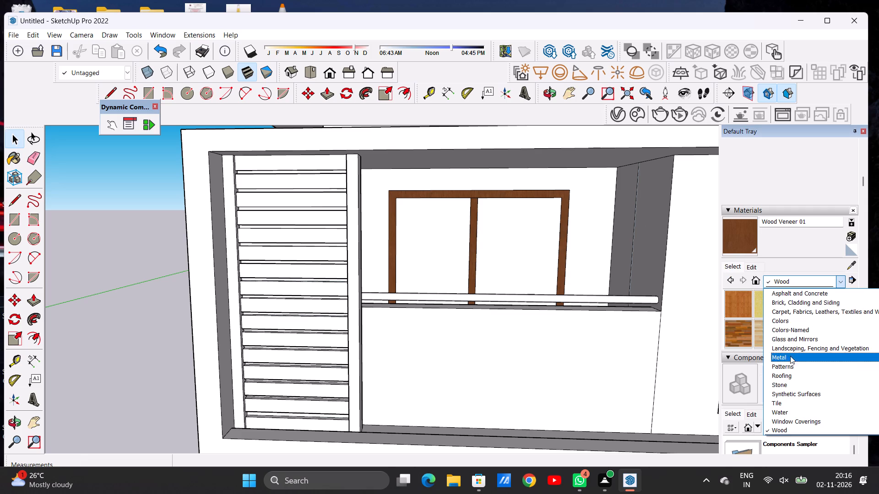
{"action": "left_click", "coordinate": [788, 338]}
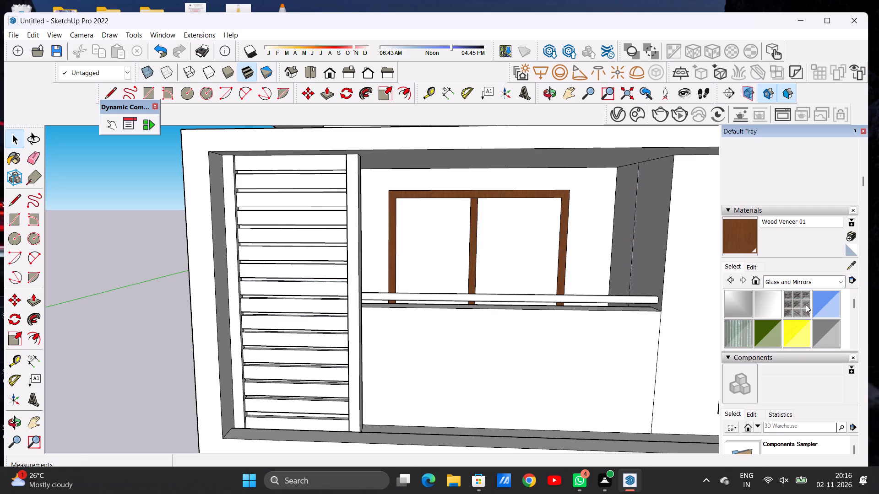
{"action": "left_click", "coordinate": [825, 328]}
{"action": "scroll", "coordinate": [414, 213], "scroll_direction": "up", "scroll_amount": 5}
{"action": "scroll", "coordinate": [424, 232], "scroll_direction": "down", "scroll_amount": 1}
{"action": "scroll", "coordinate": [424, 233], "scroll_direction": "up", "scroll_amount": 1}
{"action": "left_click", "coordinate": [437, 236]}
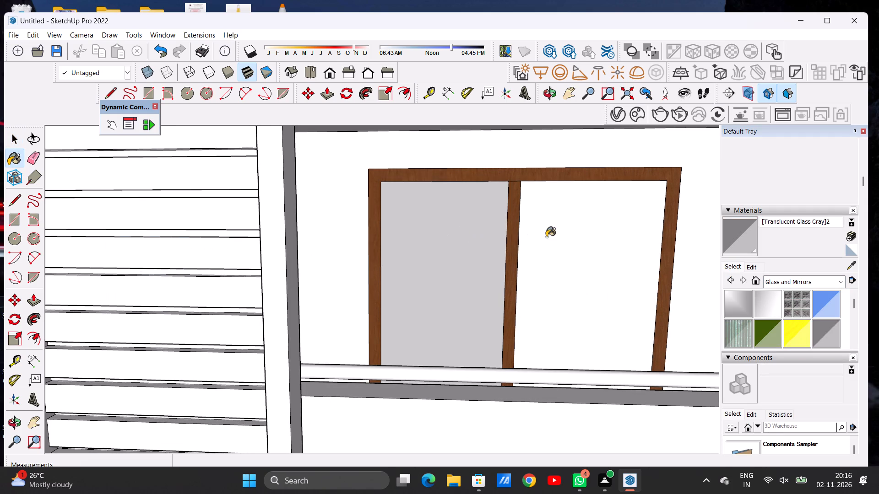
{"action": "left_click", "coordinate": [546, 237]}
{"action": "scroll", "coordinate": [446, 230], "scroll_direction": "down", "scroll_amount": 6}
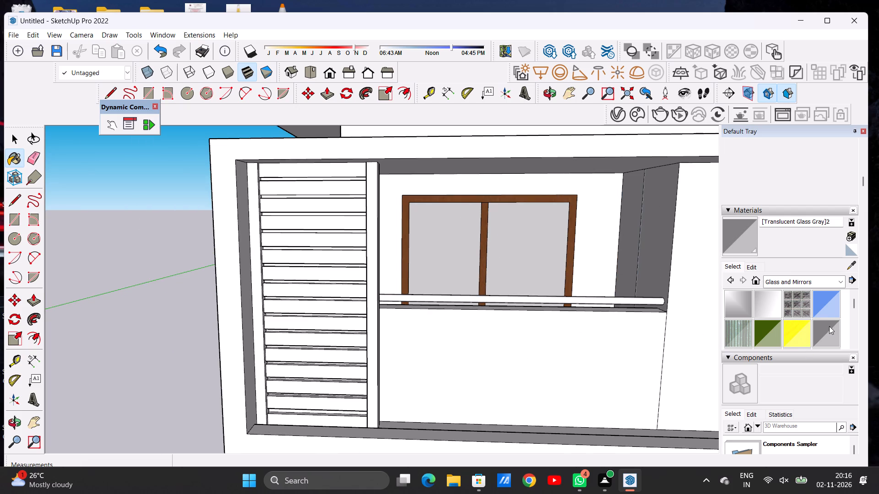
Paint both panes of the balcony window with Translucent Glass Safety.
{"action": "scroll", "coordinate": [804, 297], "scroll_direction": "down", "scroll_amount": 1}
{"action": "left_click", "coordinate": [741, 304]}
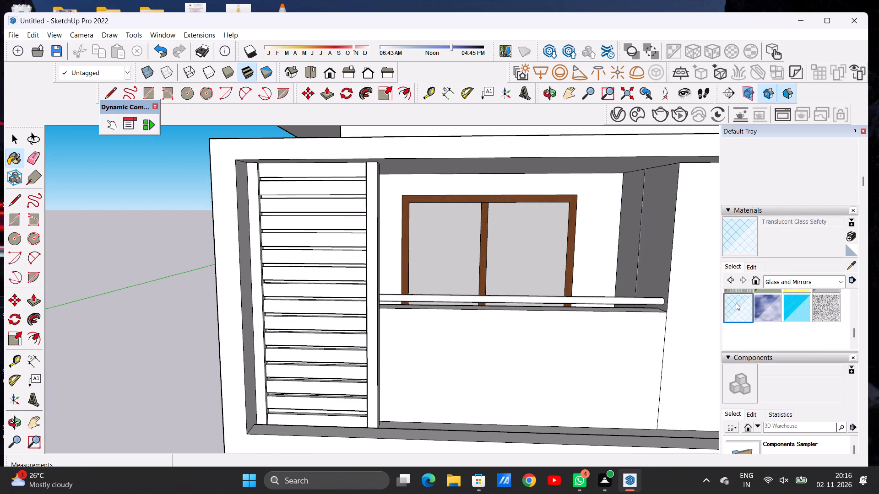
{"action": "left_click", "coordinate": [448, 251]}
{"action": "left_click", "coordinate": [527, 251]}
{"action": "scroll", "coordinate": [475, 261], "scroll_direction": "down", "scroll_amount": 6}
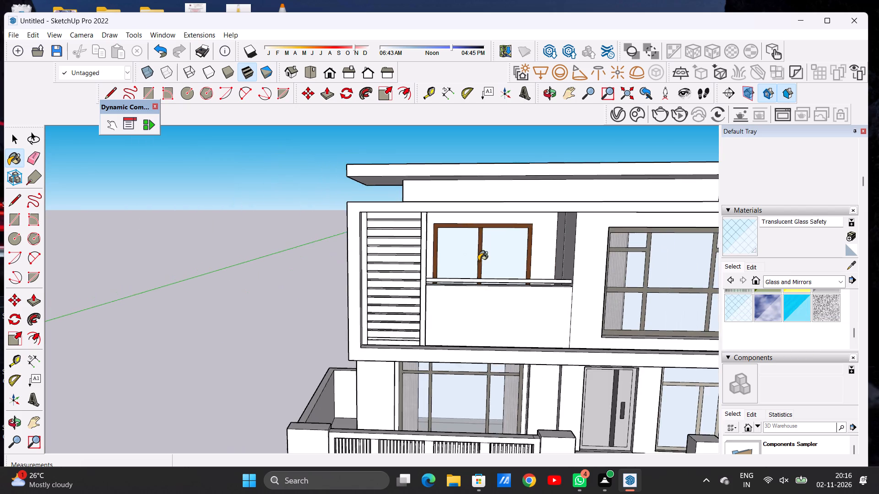
{"action": "scroll", "coordinate": [472, 264], "scroll_direction": "down", "scroll_amount": 5}
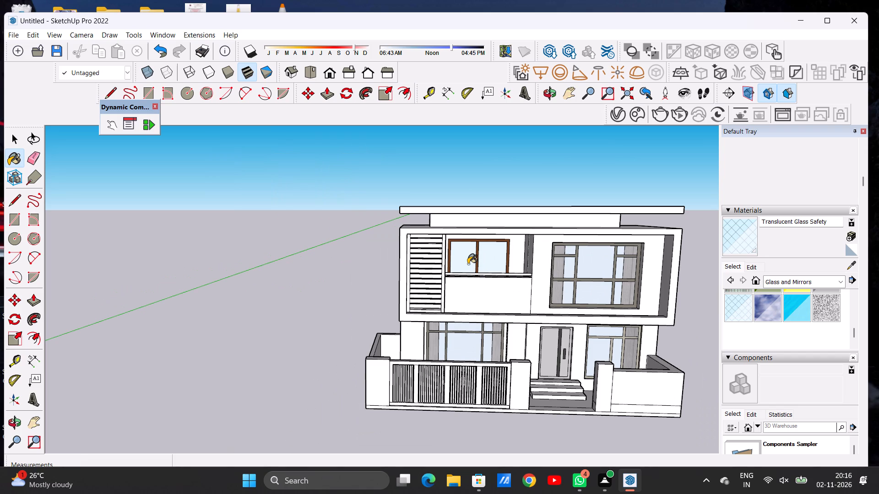
{"action": "scroll", "coordinate": [479, 257], "scroll_direction": "up", "scroll_amount": 2}
{"action": "scroll", "coordinate": [479, 257], "scroll_direction": "down", "scroll_amount": 1}
{"action": "scroll", "coordinate": [479, 257], "scroll_direction": "up", "scroll_amount": 2}
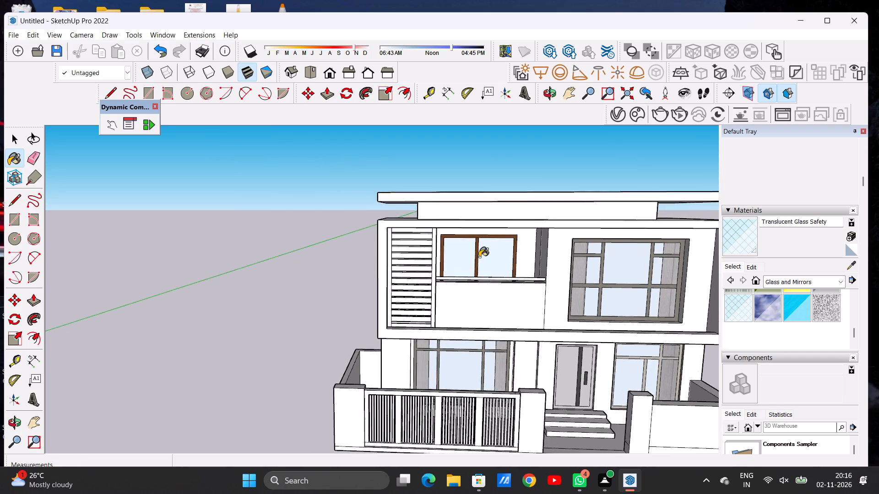
Slightly darken the Translucent Glass Safety material used on the balcony window's panes.
{"action": "scroll", "coordinate": [479, 257], "scroll_direction": "up", "scroll_amount": 9}
{"action": "scroll", "coordinate": [479, 257], "scroll_direction": "down", "scroll_amount": 1}
{"action": "scroll", "coordinate": [479, 257], "scroll_direction": "up", "scroll_amount": 4}
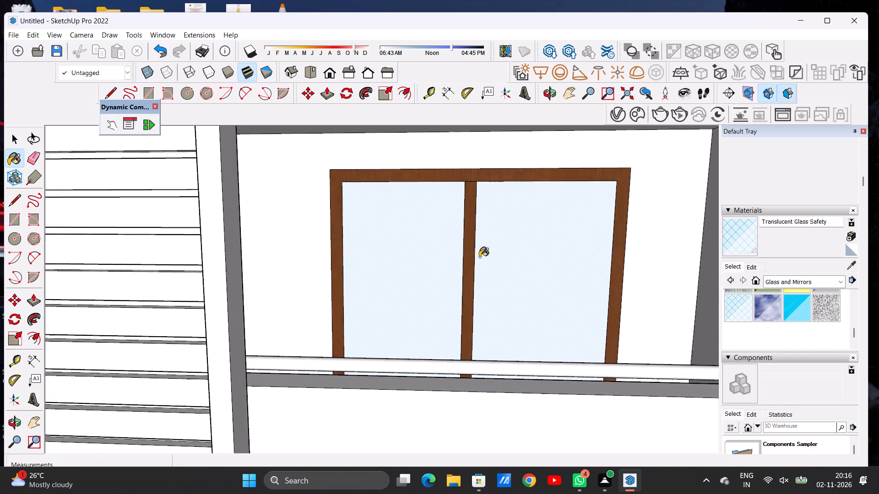
{"action": "scroll", "coordinate": [479, 257], "scroll_direction": "up", "scroll_amount": 1}
{"action": "scroll", "coordinate": [473, 259], "scroll_direction": "down", "scroll_amount": 9}
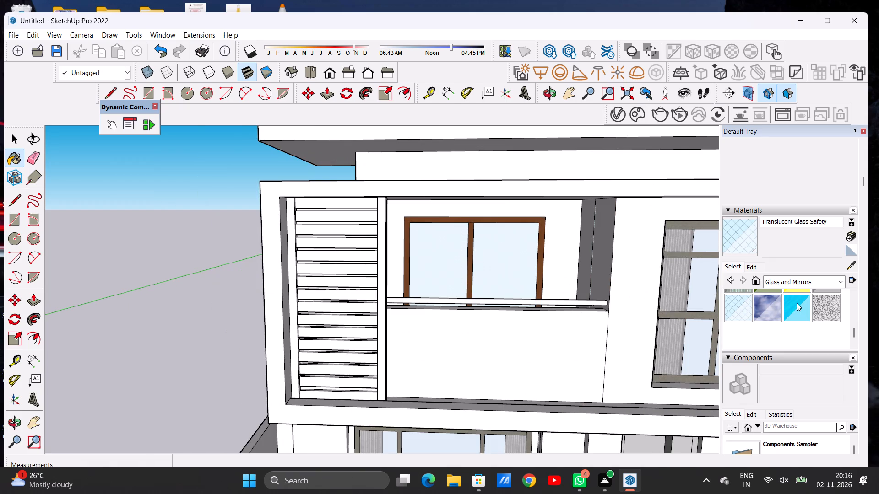
{"action": "left_click", "coordinate": [749, 268]}
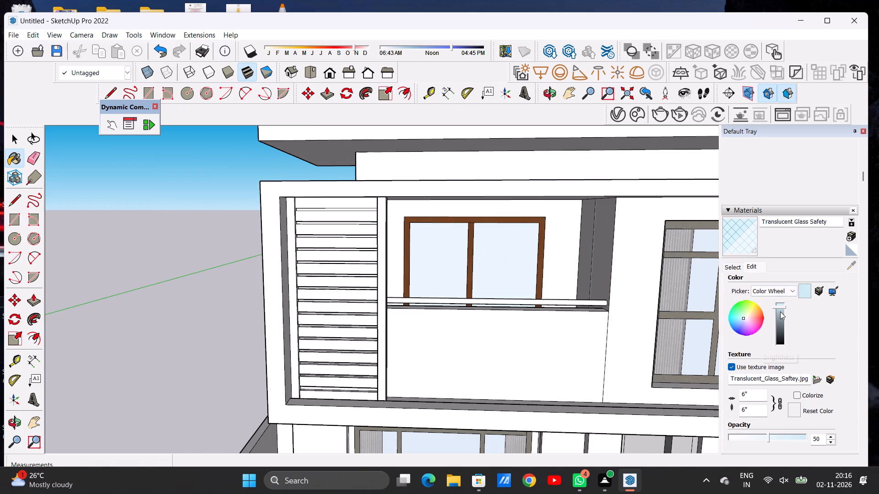
{"action": "left_click", "coordinate": [780, 311]}
{"action": "scroll", "coordinate": [479, 283], "scroll_direction": "down", "scroll_amount": 5}
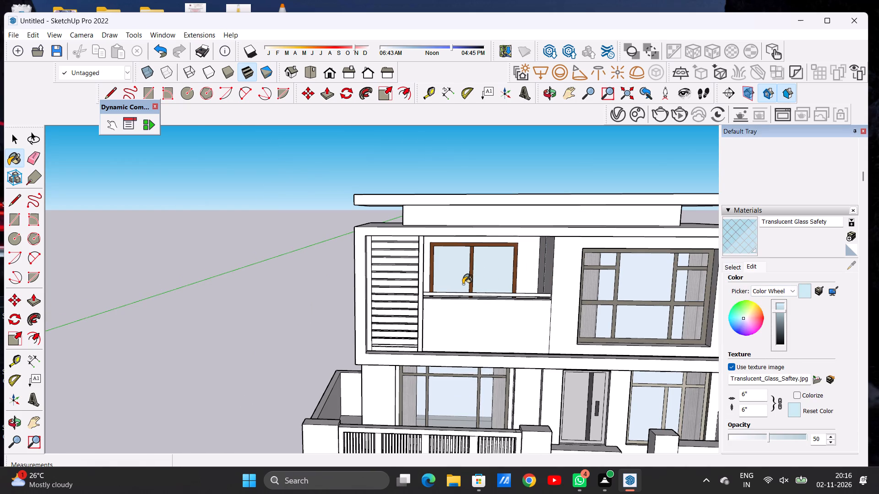
{"action": "key", "text": "space"}
{"action": "left_click", "coordinate": [248, 288]}
{"action": "key", "text": "space"}
Examine the upper-floor louvre panel beside the balcony, including its slats, side posts and surrounding facade, from several angles.
{"action": "scroll", "coordinate": [287, 335], "scroll_direction": "down", "scroll_amount": 5}
{"action": "scroll", "coordinate": [391, 300], "scroll_direction": "up", "scroll_amount": 1}
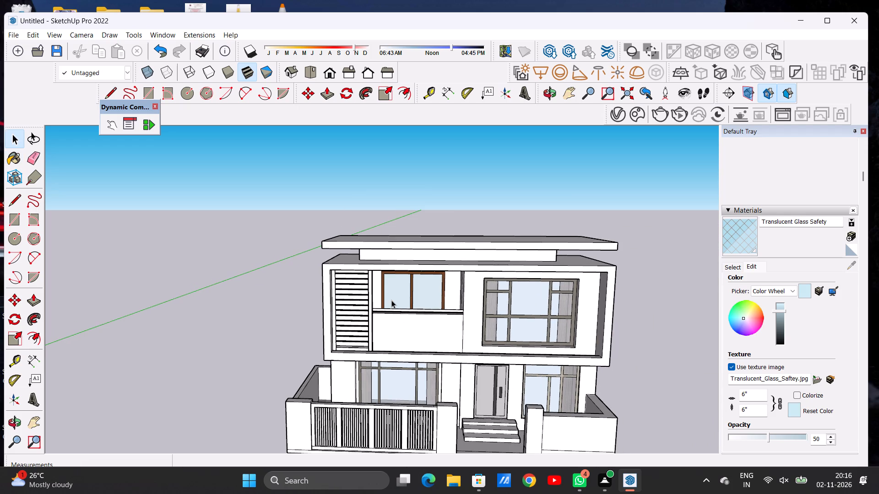
{"action": "key", "text": "o"}
{"action": "left_click_drag", "start_coordinate": [365, 318], "coordinate": [367, 322]}
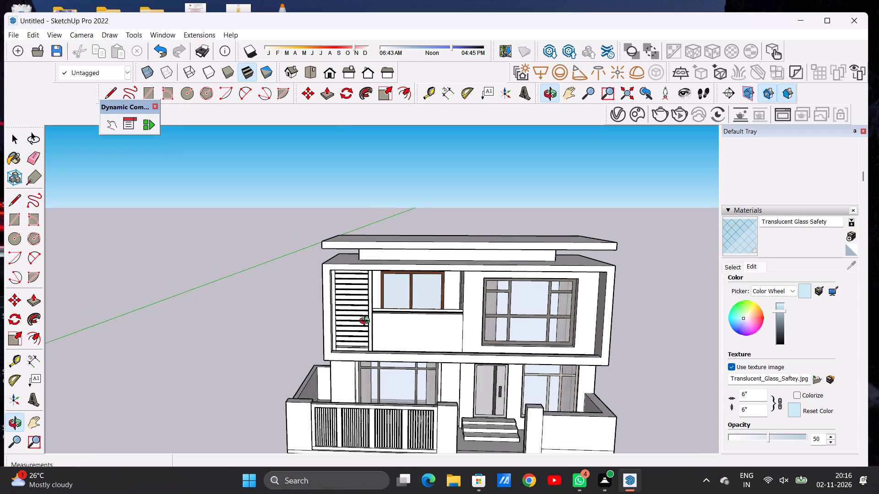
{"action": "left_click_drag", "start_coordinate": [367, 322], "coordinate": [366, 322]}
{"action": "scroll", "coordinate": [337, 306], "scroll_direction": "up", "scroll_amount": 1}
{"action": "scroll", "coordinate": [336, 305], "scroll_direction": "down", "scroll_amount": 1}
{"action": "scroll", "coordinate": [335, 304], "scroll_direction": "up", "scroll_amount": 3}
{"action": "scroll", "coordinate": [335, 304], "scroll_direction": "down", "scroll_amount": 1}
{"action": "scroll", "coordinate": [335, 304], "scroll_direction": "up", "scroll_amount": 6}
{"action": "left_click_drag", "start_coordinate": [357, 322], "coordinate": [378, 317]}
{"action": "left_click_drag", "start_coordinate": [376, 315], "coordinate": [369, 320]}
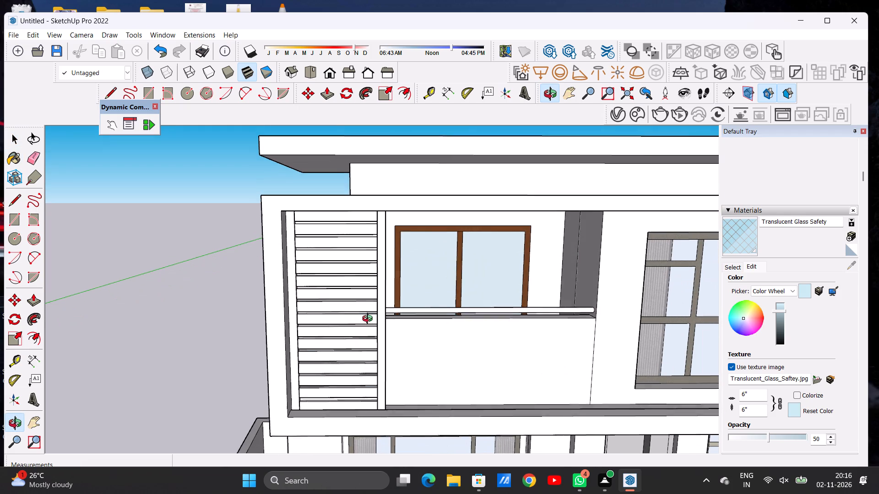
{"action": "left_click_drag", "start_coordinate": [369, 320], "coordinate": [369, 320]}
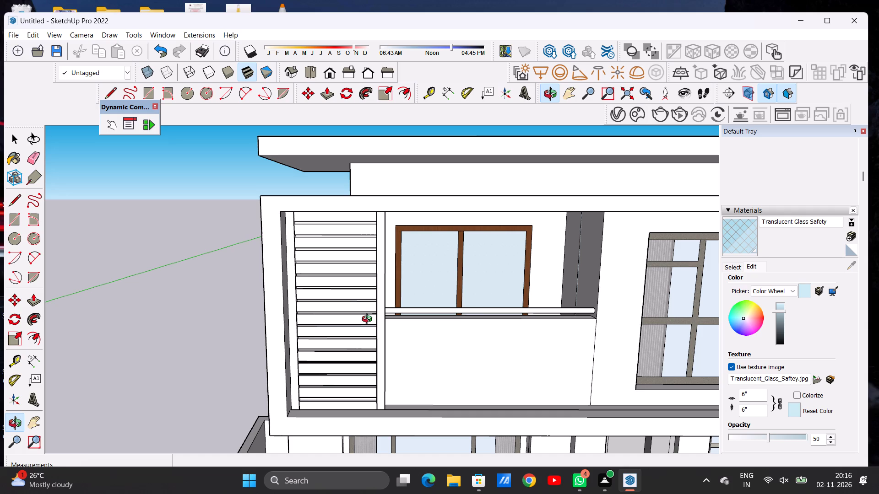
{"action": "left_click_drag", "start_coordinate": [367, 322], "coordinate": [306, 339]}
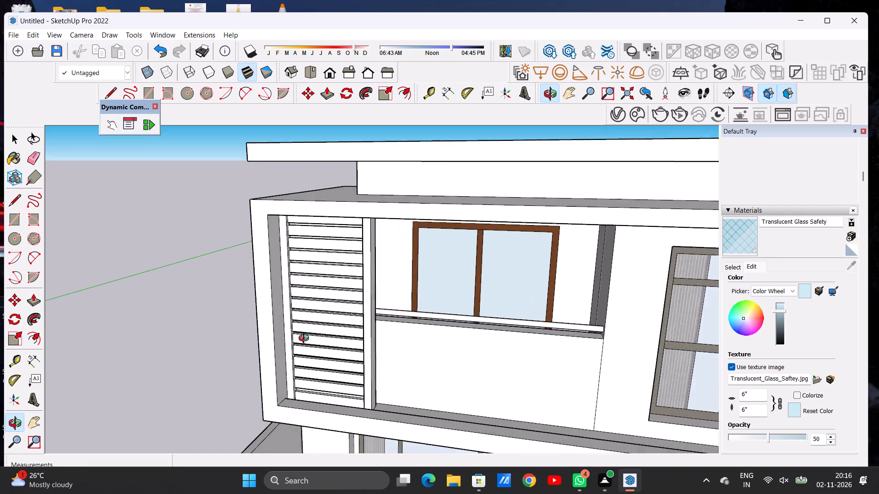
{"action": "left_click_drag", "start_coordinate": [306, 339], "coordinate": [306, 361]}
{"action": "scroll", "coordinate": [301, 378], "scroll_direction": "up", "scroll_amount": 7}
{"action": "left_click_drag", "start_coordinate": [311, 381], "coordinate": [422, 381]}
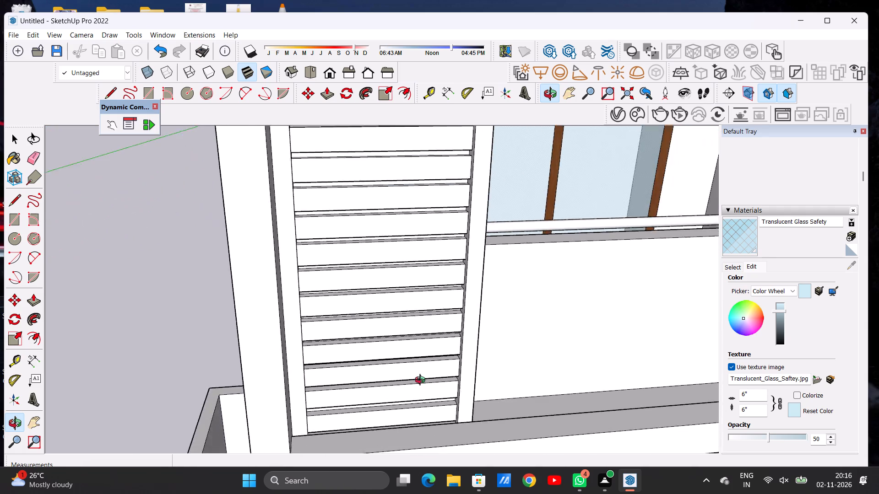
{"action": "left_click_drag", "start_coordinate": [422, 381], "coordinate": [381, 391]}
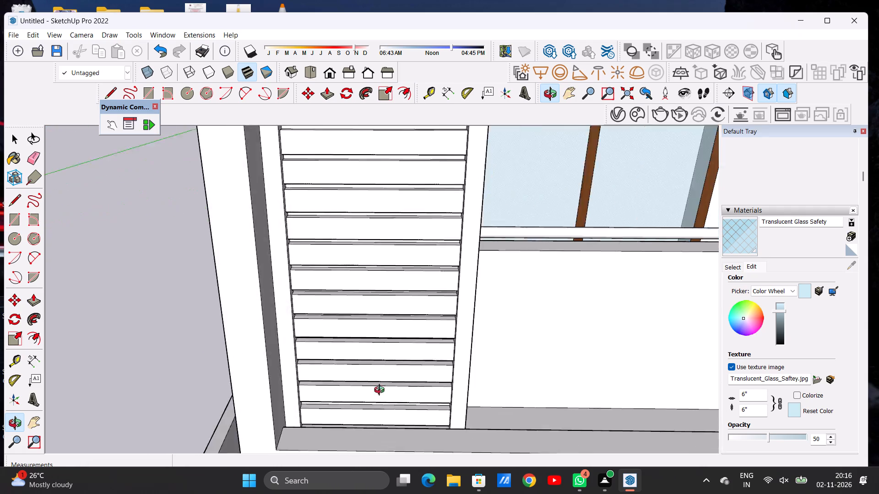
{"action": "left_click_drag", "start_coordinate": [381, 391], "coordinate": [337, 416]}
{"action": "scroll", "coordinate": [330, 359], "scroll_direction": "down", "scroll_amount": 7}
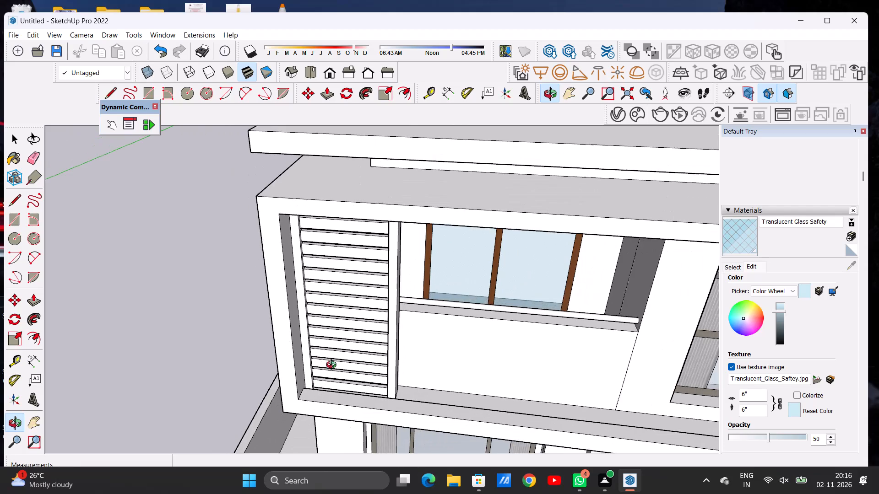
{"action": "left_click_drag", "start_coordinate": [338, 373], "coordinate": [353, 313]}
{"action": "scroll", "coordinate": [327, 363], "scroll_direction": "up", "scroll_amount": 5}
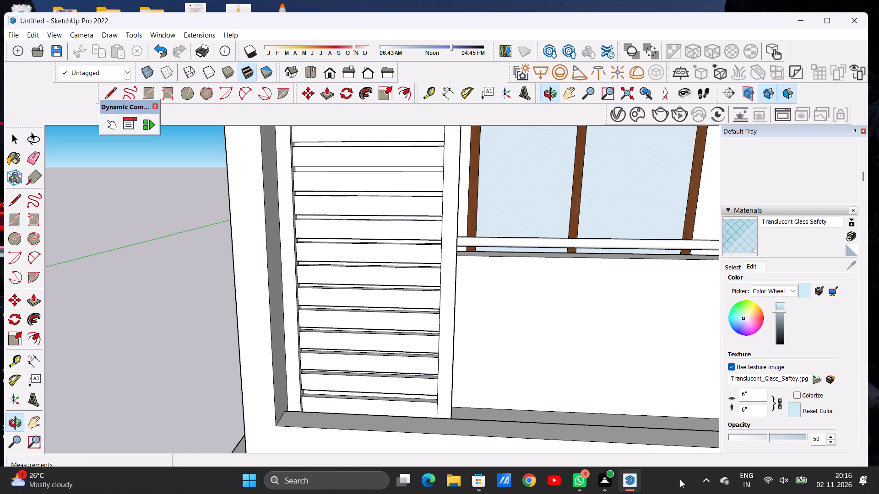
{"action": "scroll", "coordinate": [347, 275], "scroll_direction": "down", "scroll_amount": 8}
{"action": "left_click_drag", "start_coordinate": [336, 304], "coordinate": [452, 285]}
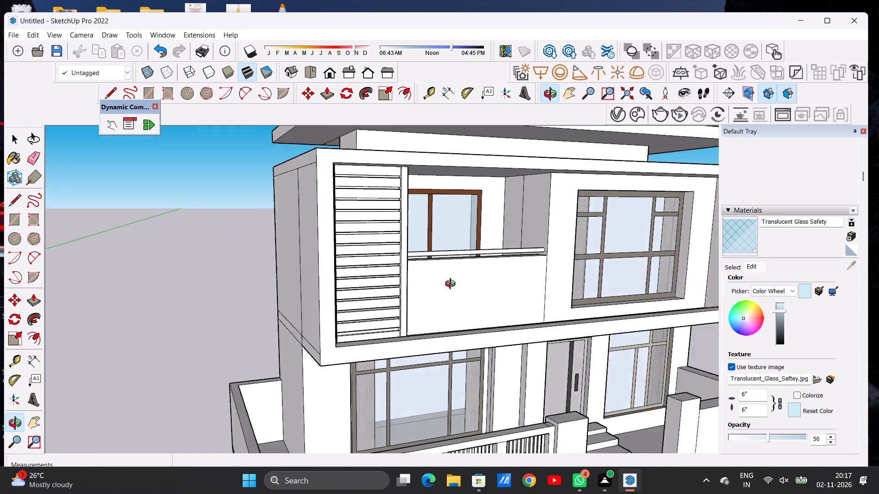
{"action": "left_click_drag", "start_coordinate": [452, 285], "coordinate": [354, 318]}
{"action": "scroll", "coordinate": [377, 330], "scroll_direction": "up", "scroll_amount": 5}
{"action": "scroll", "coordinate": [377, 330], "scroll_direction": "down", "scroll_amount": 1}
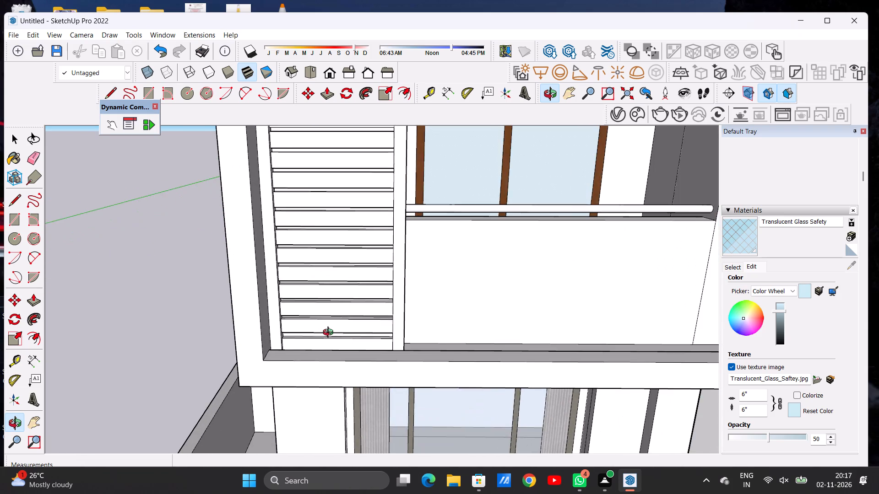
{"action": "left_click_drag", "start_coordinate": [327, 336], "coordinate": [405, 348]}
{"action": "scroll", "coordinate": [424, 341], "scroll_direction": "up", "scroll_amount": 7}
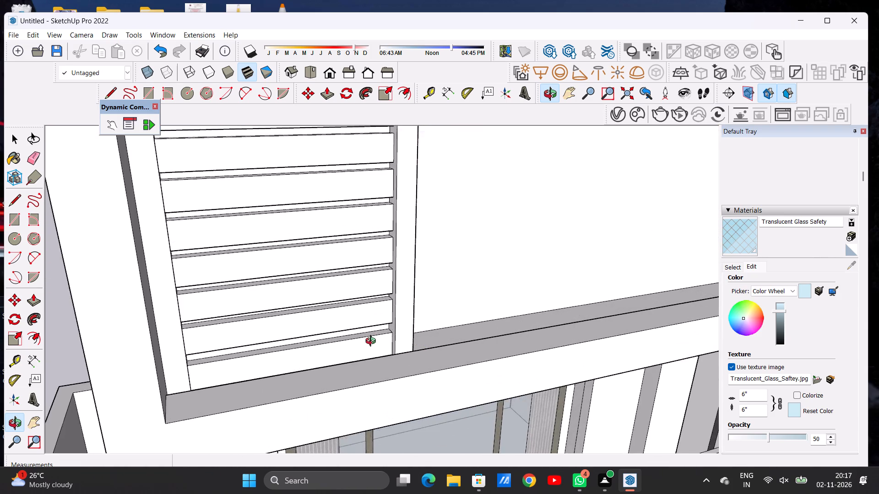
{"action": "left_click_drag", "start_coordinate": [374, 343], "coordinate": [364, 296]}
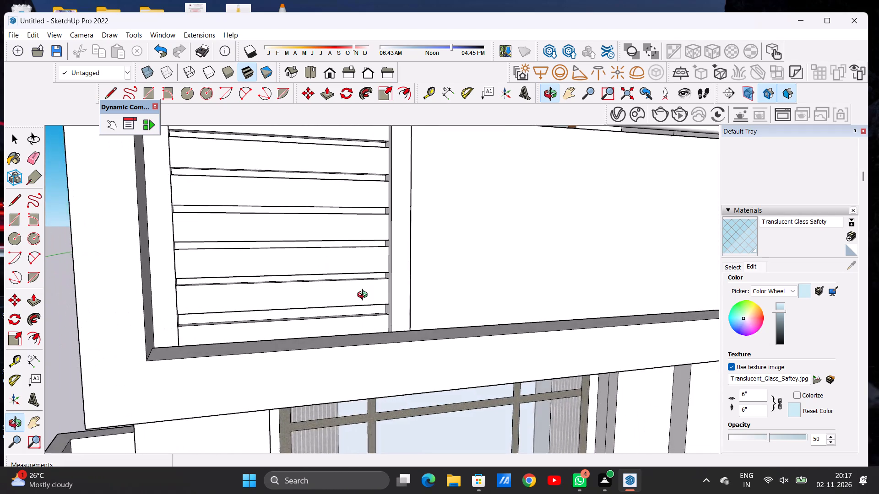
{"action": "left_click_drag", "start_coordinate": [364, 296], "coordinate": [375, 324]}
{"action": "scroll", "coordinate": [414, 343], "scroll_direction": "down", "scroll_amount": 3}
{"action": "scroll", "coordinate": [417, 345], "scroll_direction": "up", "scroll_amount": 1}
{"action": "scroll", "coordinate": [418, 345], "scroll_direction": "down", "scroll_amount": 3}
{"action": "scroll", "coordinate": [425, 331], "scroll_direction": "up", "scroll_amount": 1}
{"action": "scroll", "coordinate": [425, 331], "scroll_direction": "down", "scroll_amount": 5}
{"action": "left_click_drag", "start_coordinate": [352, 274], "coordinate": [293, 322]}
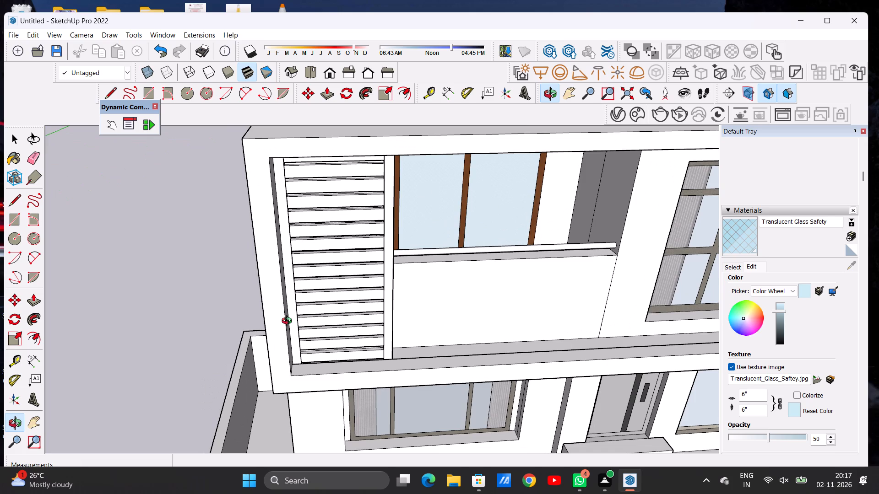
{"action": "scroll", "coordinate": [390, 337], "scroll_direction": "down", "scroll_amount": 5}
{"action": "scroll", "coordinate": [311, 177], "scroll_direction": "down", "scroll_amount": 7}
{"action": "scroll", "coordinate": [369, 258], "scroll_direction": "up", "scroll_amount": 2}
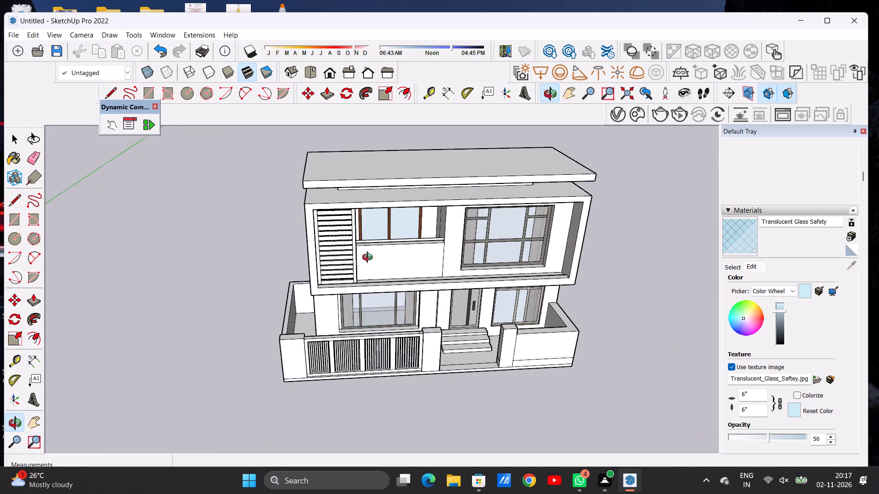
{"action": "scroll", "coordinate": [369, 258], "scroll_direction": "up", "scroll_amount": 3}
{"action": "left_click_drag", "start_coordinate": [347, 270], "coordinate": [356, 251]}
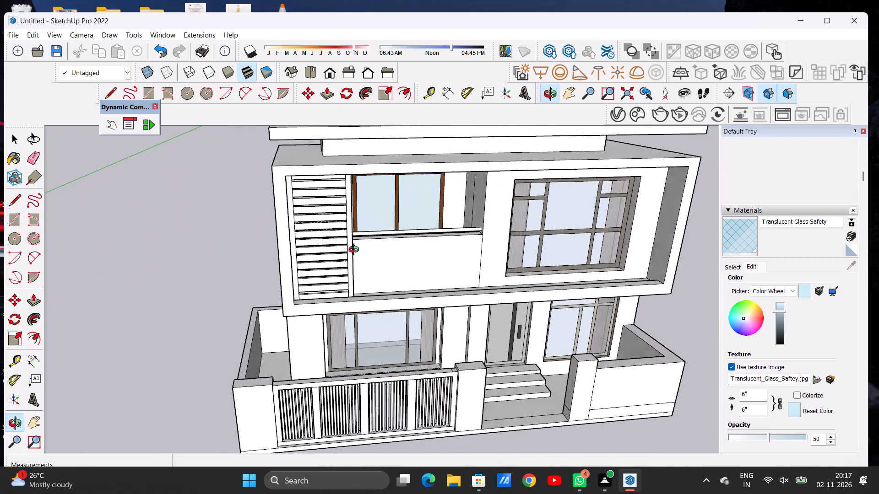
{"action": "left_click_drag", "start_coordinate": [356, 251], "coordinate": [344, 258]}
{"action": "scroll", "coordinate": [326, 273], "scroll_direction": "up", "scroll_amount": 11}
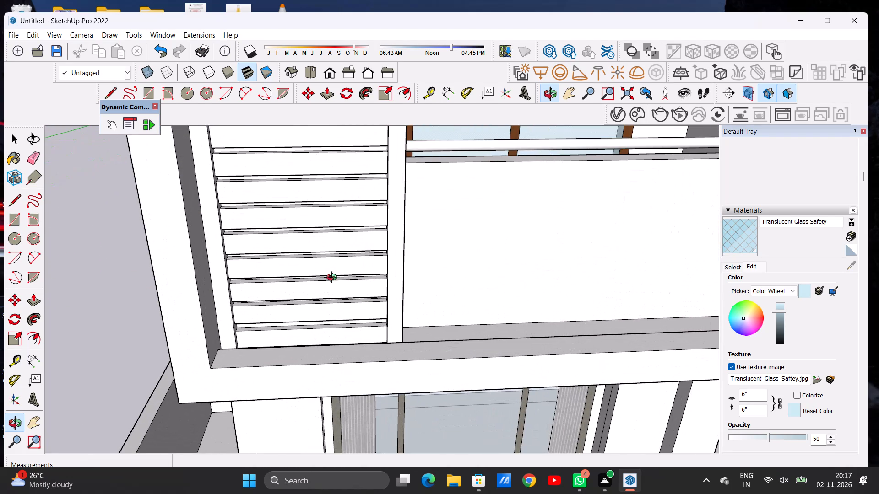
Paint the front face of the louvre panel's balcony-side post with Wood Veneer 02 from the Wood materials.
{"action": "left_click", "coordinate": [733, 267]}
{"action": "left_click", "coordinate": [782, 281]}
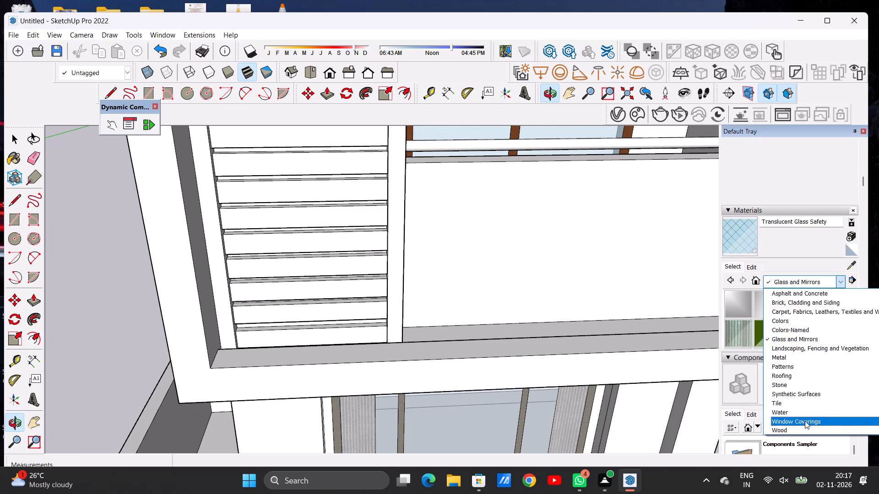
{"action": "left_click", "coordinate": [783, 433]}
{"action": "scroll", "coordinate": [777, 317], "scroll_direction": "down", "scroll_amount": 1}
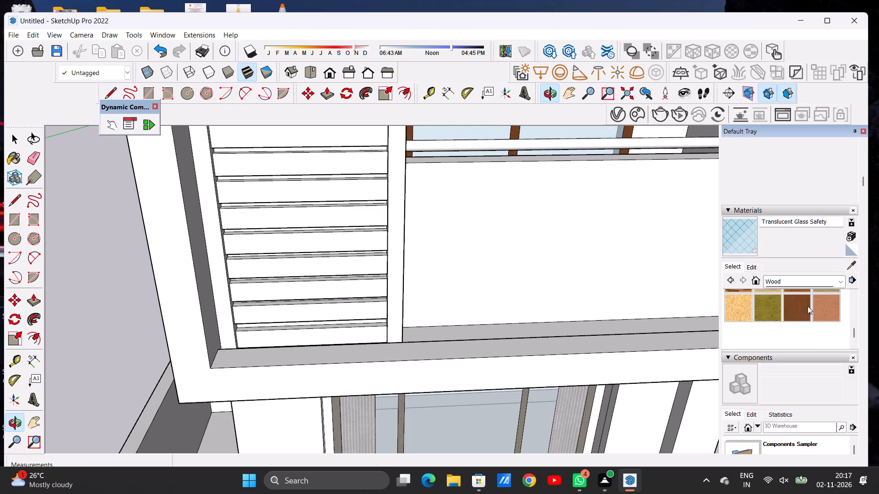
{"action": "left_click", "coordinate": [824, 307]}
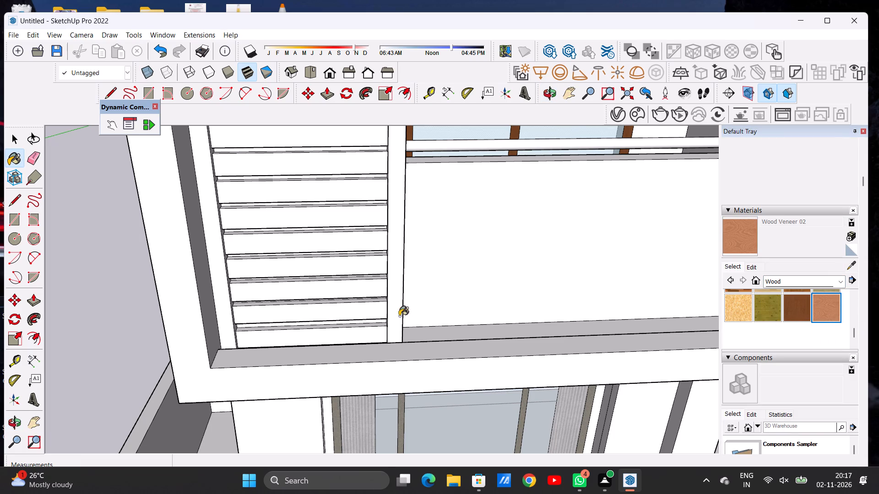
{"action": "scroll", "coordinate": [399, 316], "scroll_direction": "up", "scroll_amount": 4}
{"action": "left_click", "coordinate": [394, 306]}
{"action": "scroll", "coordinate": [396, 316], "scroll_direction": "down", "scroll_amount": 5}
{"action": "scroll", "coordinate": [396, 318], "scroll_direction": "up", "scroll_amount": 1}
{"action": "scroll", "coordinate": [396, 319], "scroll_direction": "down", "scroll_amount": 1}
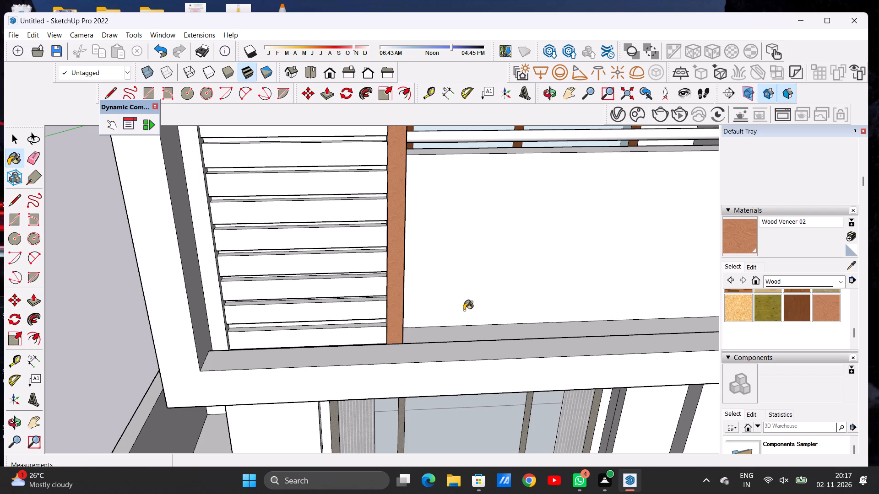
Paint the same post's inner side, facing the louvre slats, with Wood Veneer 02.
{"action": "scroll", "coordinate": [380, 298], "scroll_direction": "up", "scroll_amount": 6}
{"action": "scroll", "coordinate": [389, 291], "scroll_direction": "down", "scroll_amount": 1}
{"action": "scroll", "coordinate": [389, 291], "scroll_direction": "up", "scroll_amount": 2}
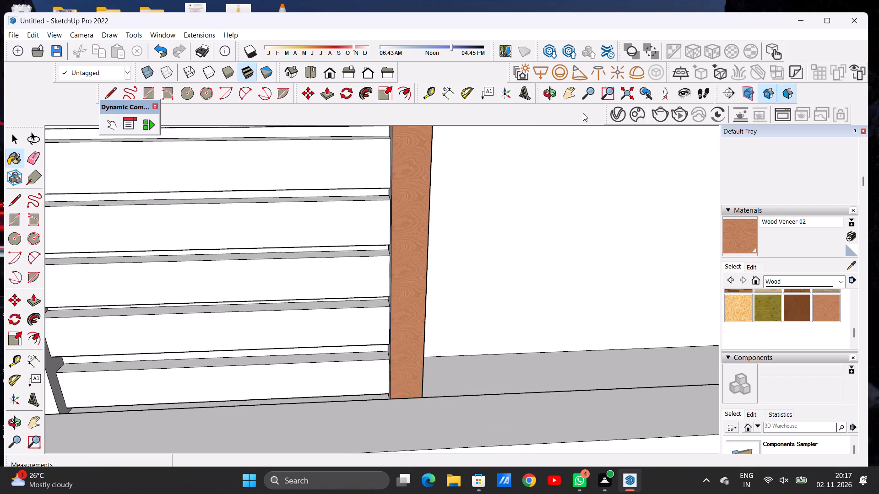
{"action": "left_click", "coordinate": [549, 97]}
{"action": "left_click_drag", "start_coordinate": [382, 333], "coordinate": [574, 299]}
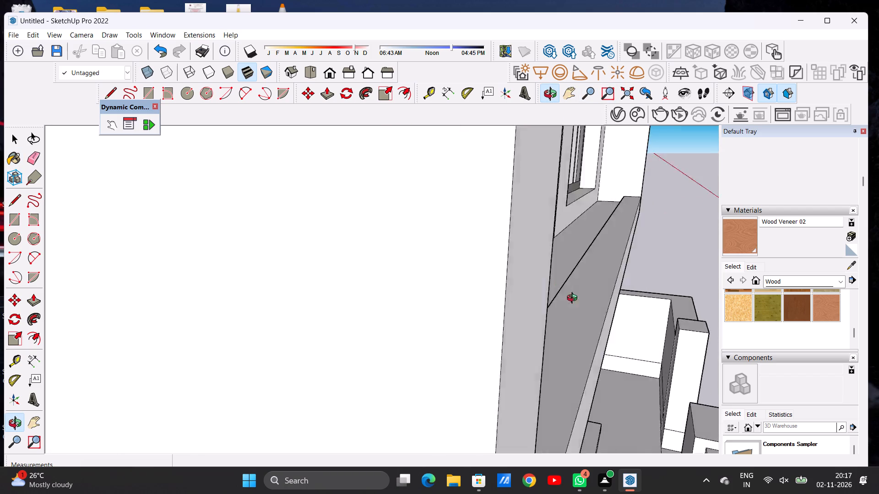
{"action": "left_click_drag", "start_coordinate": [574, 299], "coordinate": [456, 326]}
{"action": "scroll", "coordinate": [434, 351], "scroll_direction": "up", "scroll_amount": 5}
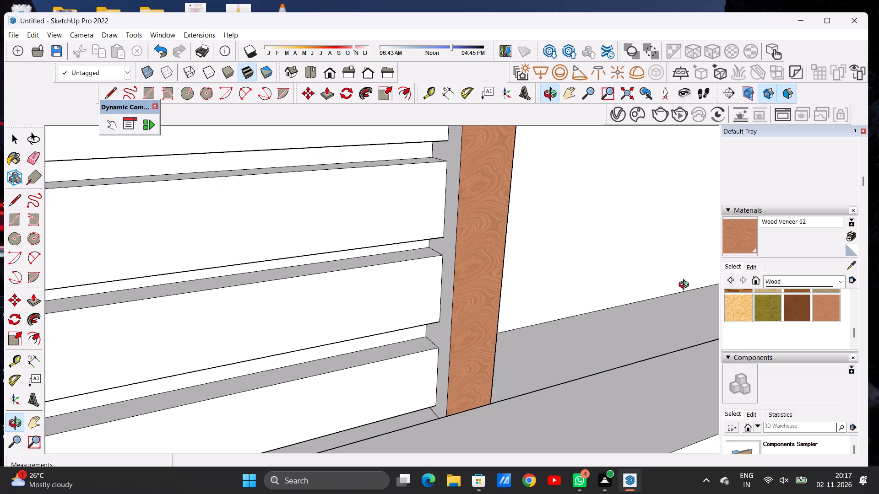
{"action": "left_click", "coordinate": [732, 240]}
{"action": "left_click", "coordinate": [442, 333]}
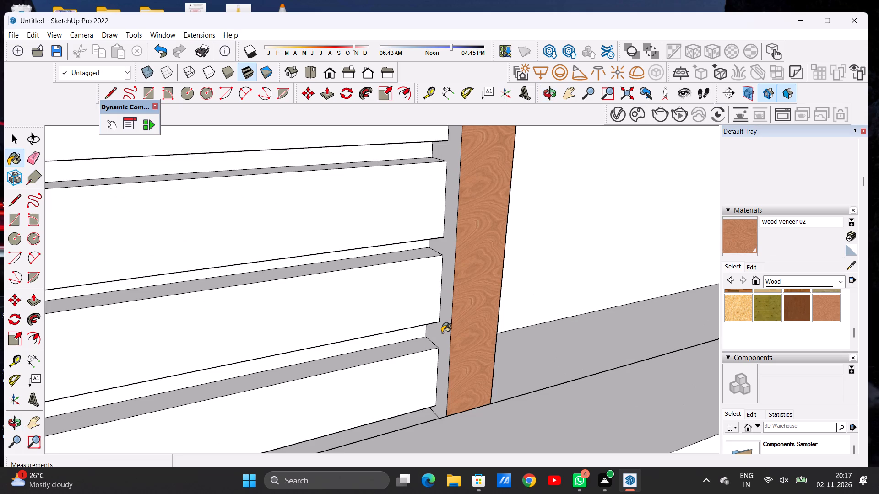
Slightly darken the Wood Veneer 02 material applied to the louvre post.
{"action": "left_click", "coordinate": [747, 265]}
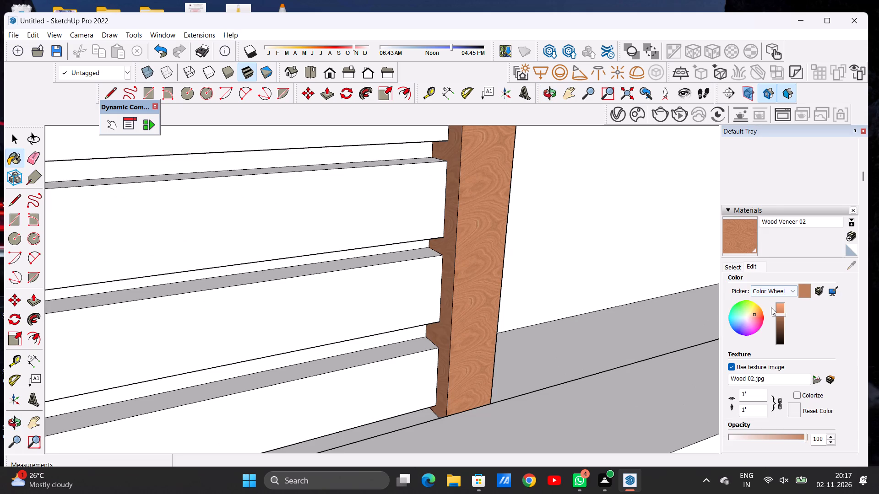
{"action": "left_click", "coordinate": [778, 319]}
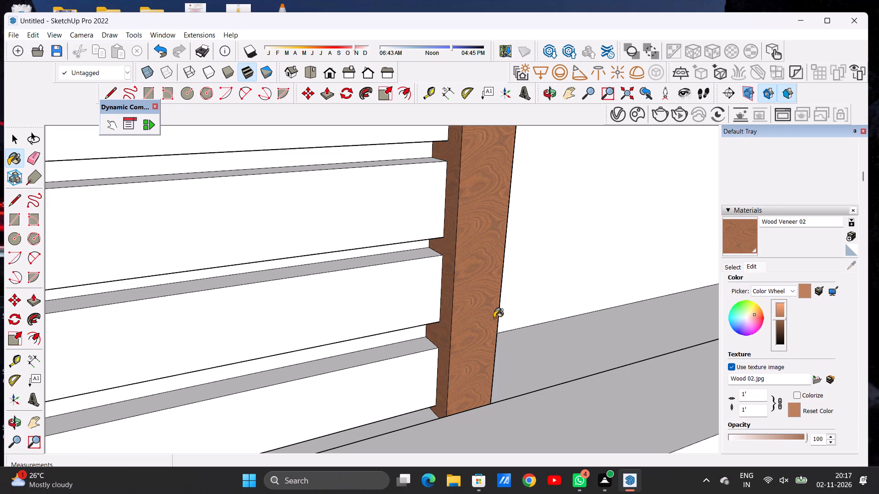
{"action": "scroll", "coordinate": [494, 318], "scroll_direction": "down", "scroll_amount": 2}
{"action": "scroll", "coordinate": [363, 330], "scroll_direction": "down", "scroll_amount": 10}
{"action": "scroll", "coordinate": [364, 328], "scroll_direction": "up", "scroll_amount": 1}
{"action": "scroll", "coordinate": [364, 328], "scroll_direction": "down", "scroll_amount": 11}
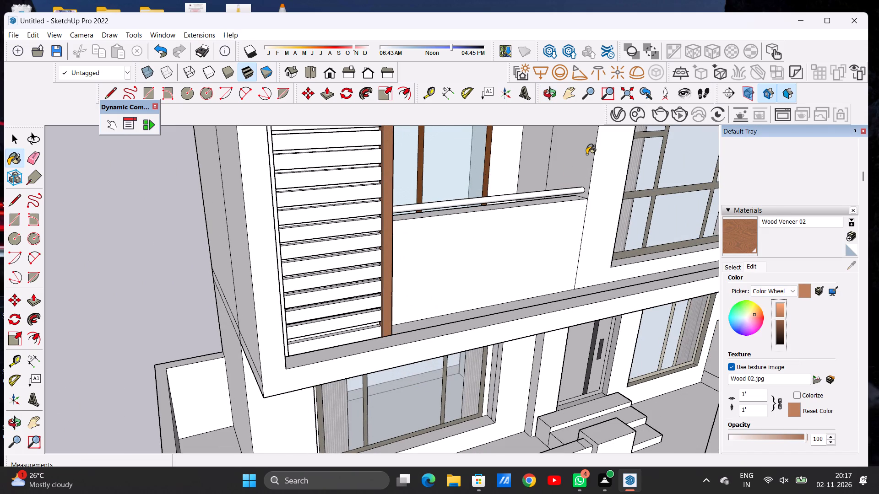
Paint the louvre panel's balcony-side post on its side facing the balcony with Wood Veneer 02.
{"action": "left_click", "coordinate": [550, 96]}
{"action": "left_click_drag", "start_coordinate": [512, 413], "coordinate": [336, 428]}
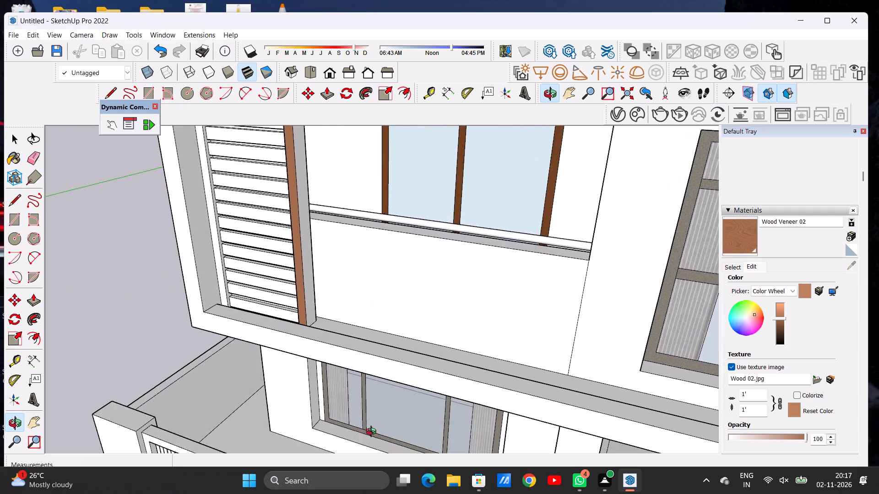
{"action": "scroll", "coordinate": [586, 369], "scroll_direction": "down", "scroll_amount": 7}
{"action": "scroll", "coordinate": [458, 300], "scroll_direction": "up", "scroll_amount": 14}
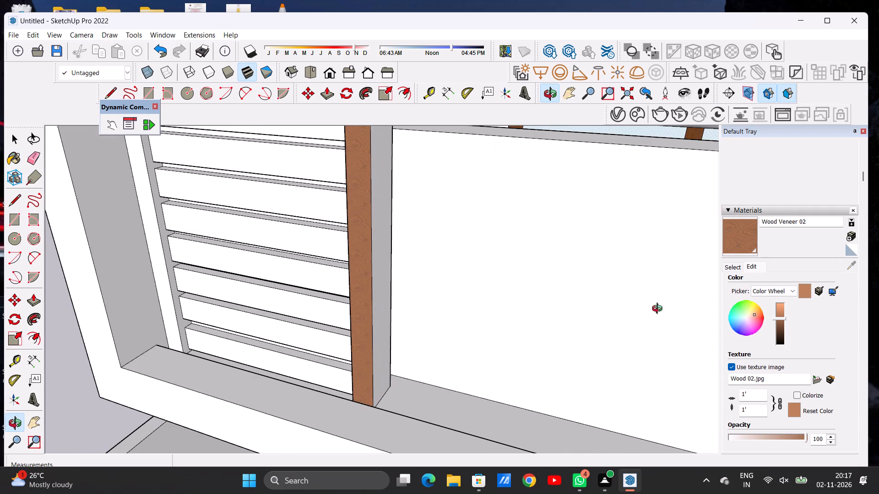
{"action": "left_click", "coordinate": [733, 243]}
{"action": "left_click", "coordinate": [382, 359]}
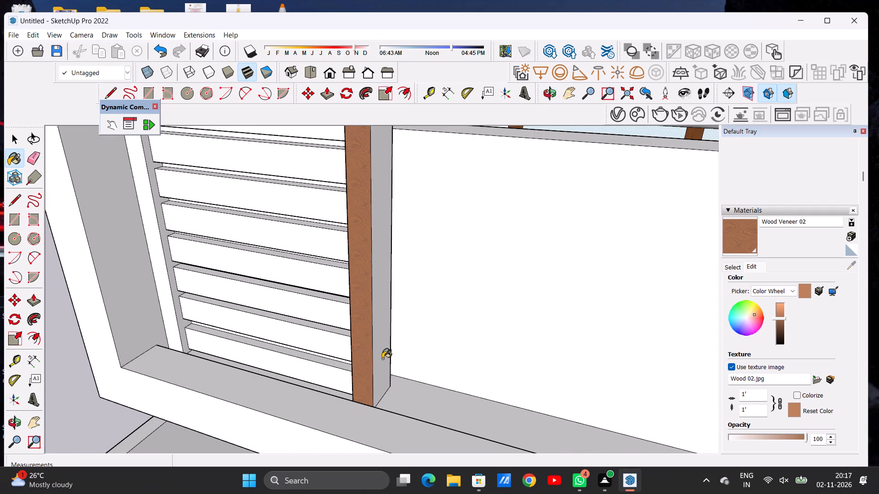
Paint the front face and slat-facing side of the louvre panel's outer post with Wood Veneer 02.
{"action": "scroll", "coordinate": [580, 398], "scroll_direction": "down", "scroll_amount": 7}
{"action": "scroll", "coordinate": [347, 367], "scroll_direction": "down", "scroll_amount": 1}
{"action": "scroll", "coordinate": [346, 367], "scroll_direction": "up", "scroll_amount": 2}
{"action": "scroll", "coordinate": [337, 365], "scroll_direction": "down", "scroll_amount": 1}
{"action": "scroll", "coordinate": [335, 362], "scroll_direction": "up", "scroll_amount": 2}
{"action": "scroll", "coordinate": [324, 320], "scroll_direction": "up", "scroll_amount": 6}
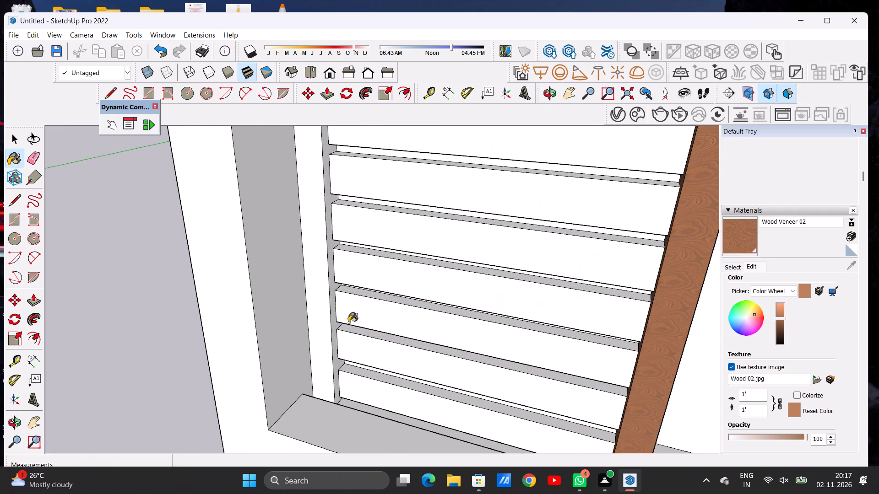
{"action": "scroll", "coordinate": [325, 319], "scroll_direction": "down", "scroll_amount": 7}
{"action": "scroll", "coordinate": [310, 350], "scroll_direction": "up", "scroll_amount": 1}
{"action": "scroll", "coordinate": [310, 352], "scroll_direction": "down", "scroll_amount": 1}
{"action": "scroll", "coordinate": [310, 352], "scroll_direction": "up", "scroll_amount": 7}
{"action": "scroll", "coordinate": [319, 343], "scroll_direction": "down", "scroll_amount": 1}
{"action": "scroll", "coordinate": [319, 343], "scroll_direction": "up", "scroll_amount": 4}
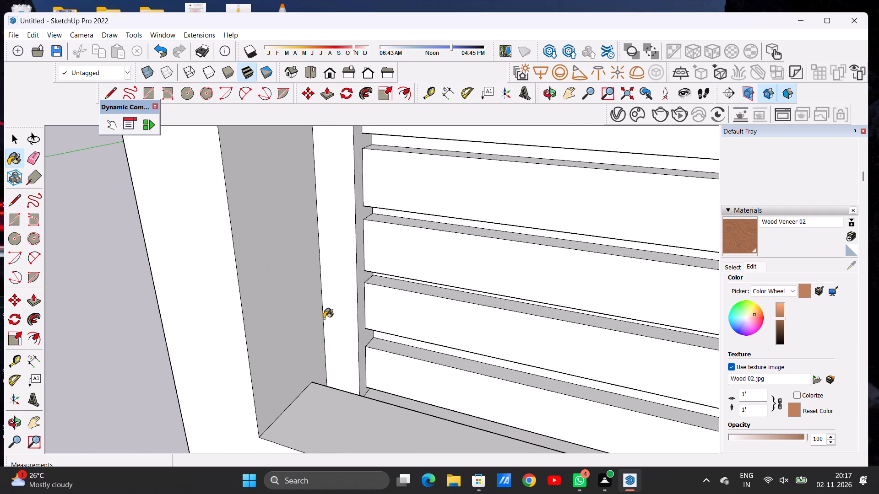
{"action": "left_click", "coordinate": [333, 294]}
{"action": "left_click", "coordinate": [358, 273]}
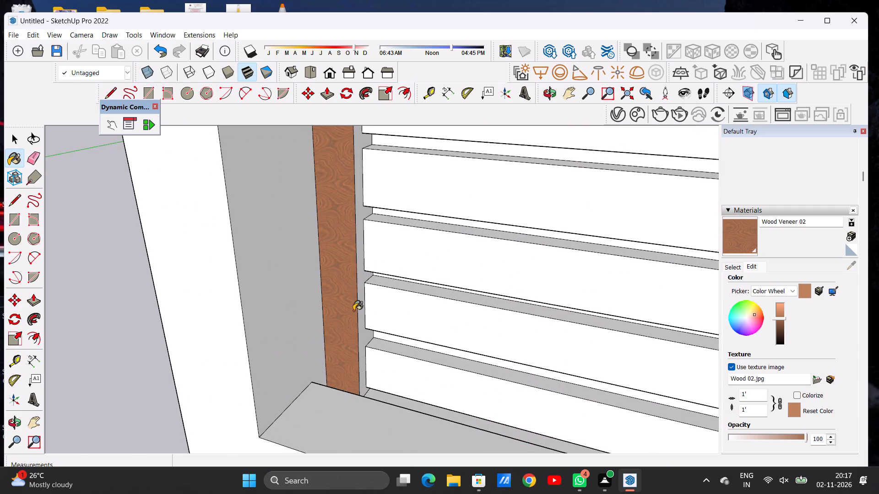
{"action": "scroll", "coordinate": [358, 339], "scroll_direction": "down", "scroll_amount": 11}
{"action": "key", "text": "space"}
Examine the louvre panel's posts and slats up close and within the upper-floor facade.
{"action": "scroll", "coordinate": [394, 316], "scroll_direction": "down", "scroll_amount": 5}
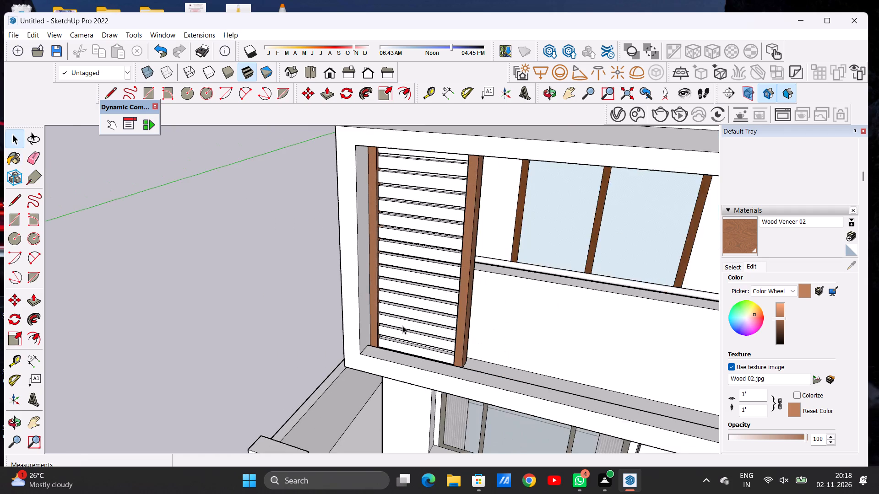
{"action": "scroll", "coordinate": [402, 326], "scroll_direction": "down", "scroll_amount": 6}
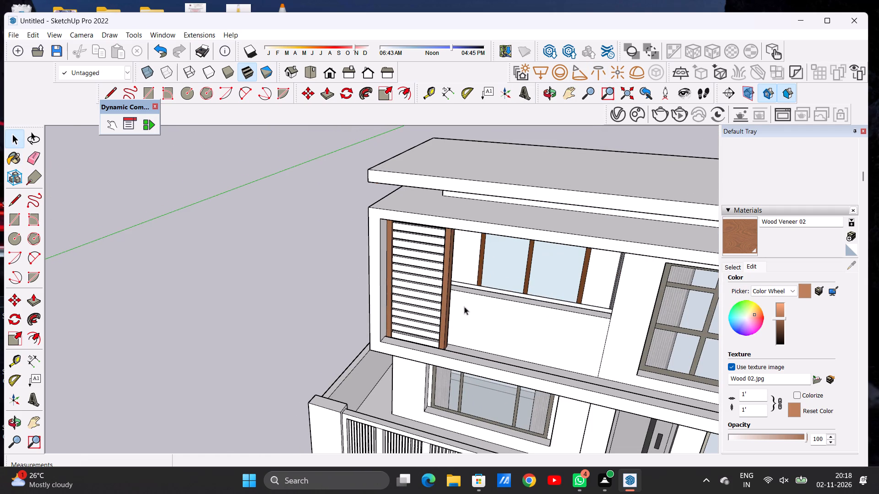
{"action": "scroll", "coordinate": [454, 315], "scroll_direction": "up", "scroll_amount": 2}
{"action": "scroll", "coordinate": [443, 328], "scroll_direction": "down", "scroll_amount": 1}
{"action": "scroll", "coordinate": [440, 332], "scroll_direction": "up", "scroll_amount": 1}
{"action": "scroll", "coordinate": [437, 339], "scroll_direction": "down", "scroll_amount": 1}
{"action": "scroll", "coordinate": [435, 343], "scroll_direction": "up", "scroll_amount": 3}
{"action": "scroll", "coordinate": [425, 348], "scroll_direction": "down", "scroll_amount": 1}
{"action": "scroll", "coordinate": [425, 348], "scroll_direction": "up", "scroll_amount": 13}
{"action": "scroll", "coordinate": [457, 348], "scroll_direction": "down", "scroll_amount": 9}
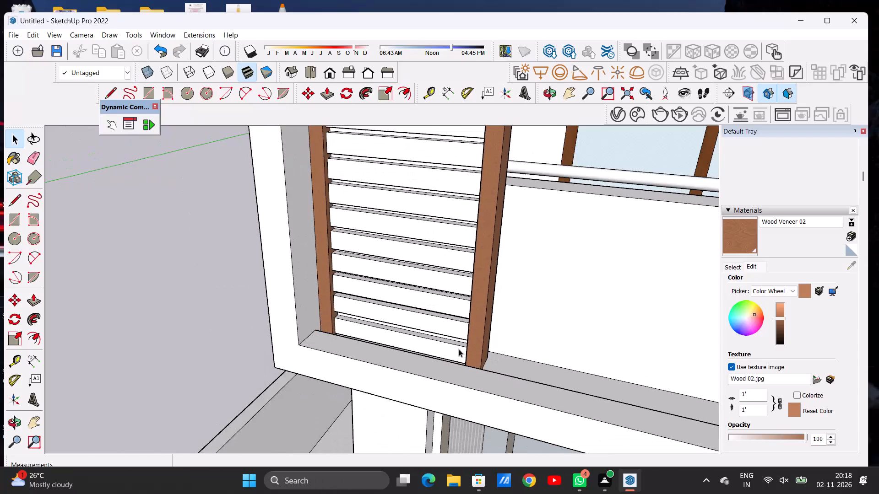
{"action": "scroll", "coordinate": [459, 349], "scroll_direction": "down", "scroll_amount": 10}
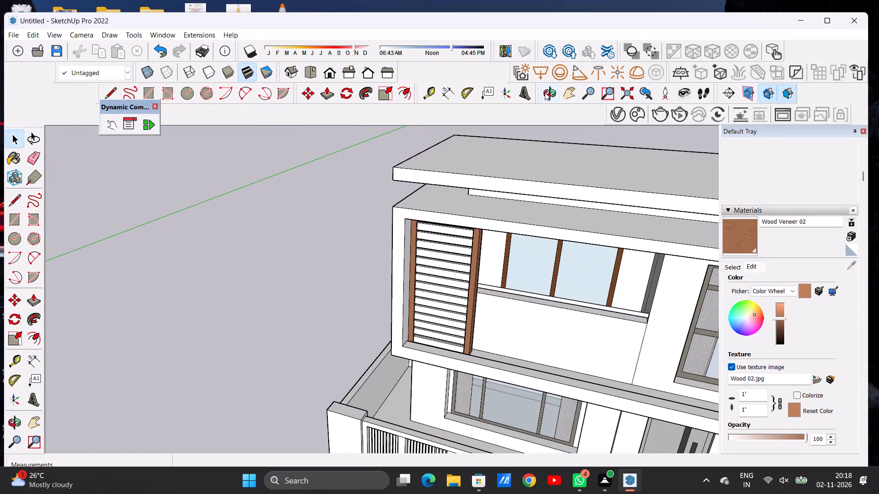
Paint the front faces of the top two louvre slats with Wood Cherry Original from the Wood materials.
{"action": "left_click", "coordinate": [545, 92]}
{"action": "left_click_drag", "start_coordinate": [480, 294], "coordinate": [530, 248]}
{"action": "scroll", "coordinate": [450, 315], "scroll_direction": "up", "scroll_amount": 6}
{"action": "left_click_drag", "start_coordinate": [445, 290], "coordinate": [435, 316]}
{"action": "scroll", "coordinate": [371, 334], "scroll_direction": "down", "scroll_amount": 8}
{"action": "scroll", "coordinate": [399, 272], "scroll_direction": "up", "scroll_amount": 3}
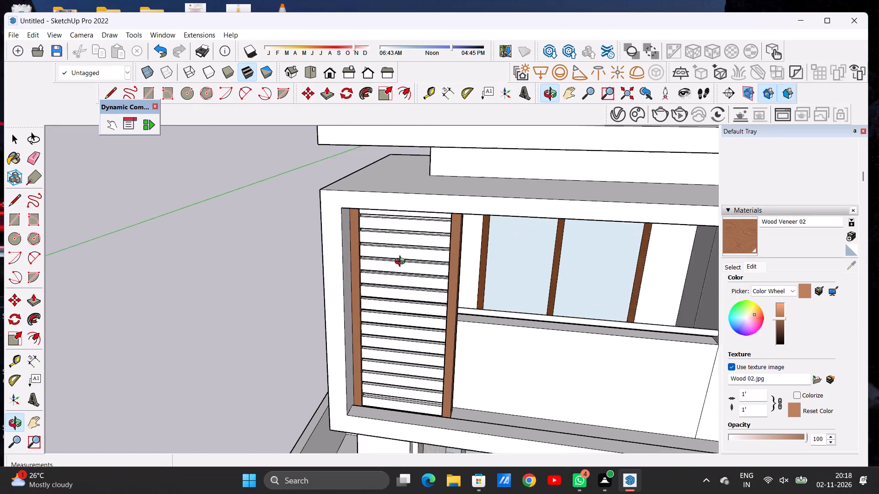
{"action": "scroll", "coordinate": [402, 263], "scroll_direction": "up", "scroll_amount": 9}
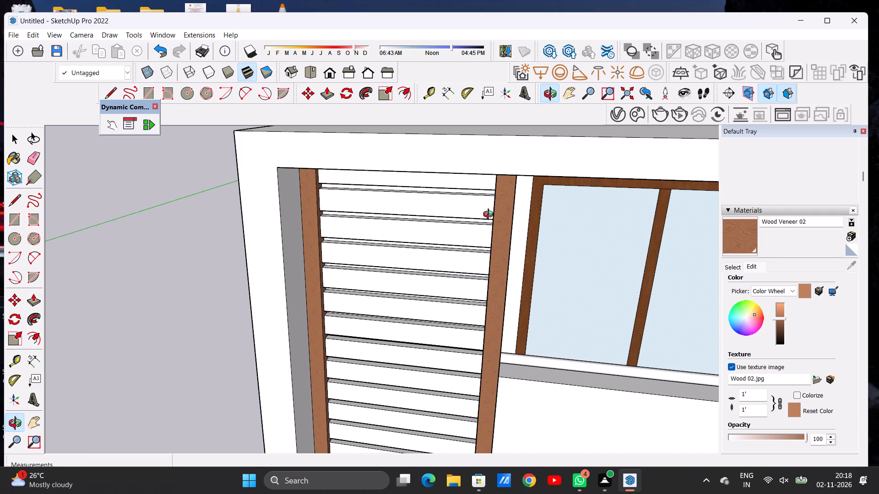
{"action": "left_click_drag", "start_coordinate": [488, 272], "coordinate": [496, 233]}
{"action": "left_click", "coordinate": [736, 267]}
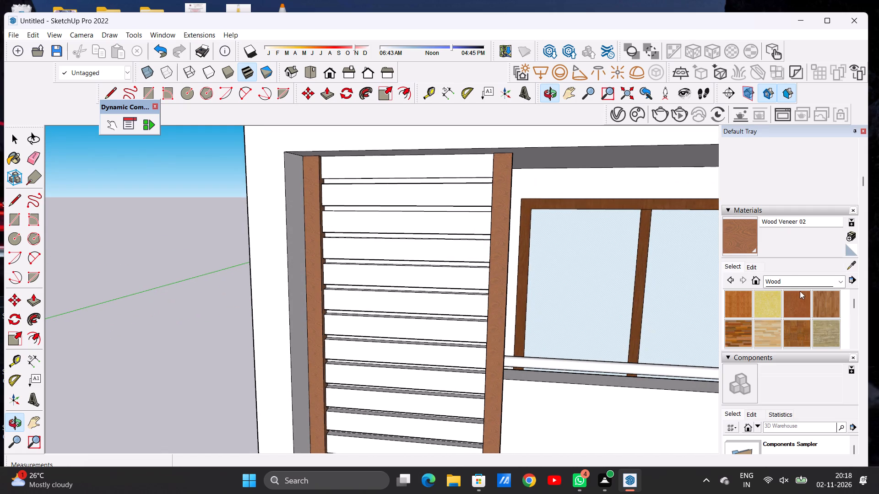
{"action": "left_click", "coordinate": [796, 300]}
{"action": "scroll", "coordinate": [456, 176], "scroll_direction": "up", "scroll_amount": 6}
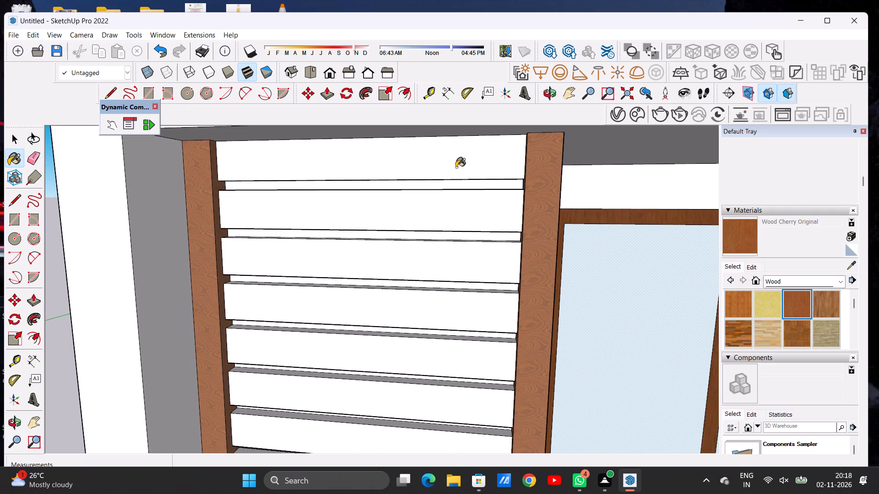
{"action": "left_click", "coordinate": [456, 167]}
{"action": "left_click", "coordinate": [456, 203]}
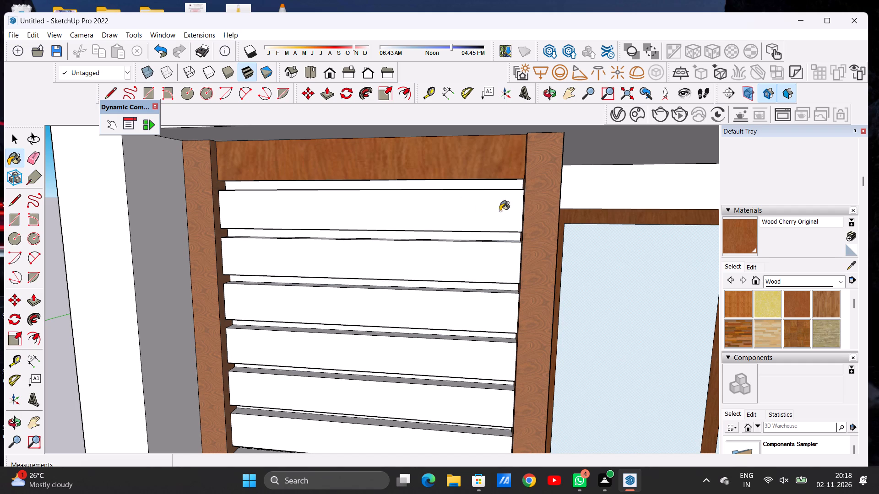
Darken the Wood Cherry Original material applied to the louvre slats.
{"action": "left_click", "coordinate": [750, 263]}
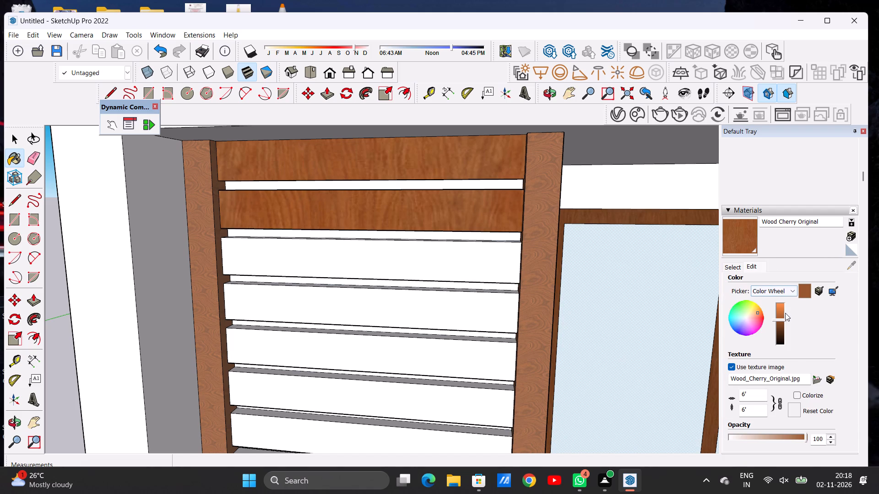
{"action": "left_click", "coordinate": [779, 324]}
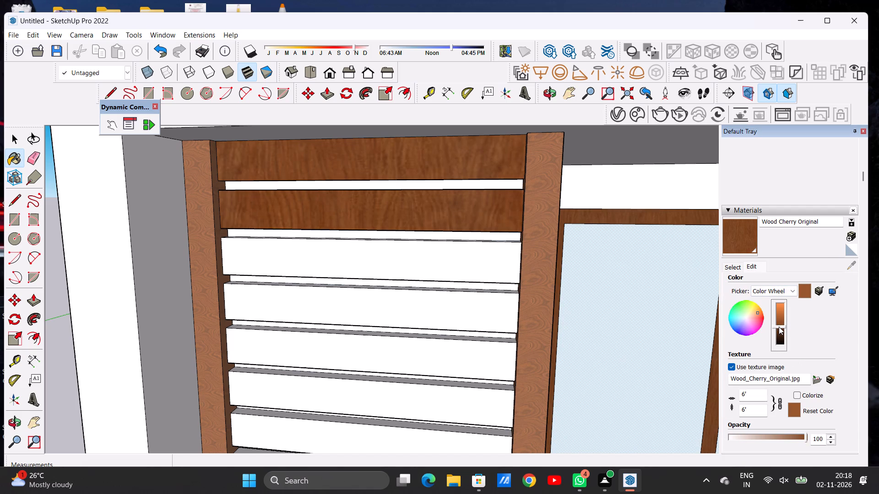
{"action": "left_click", "coordinate": [779, 327]}
Paint the front faces of the third to eighth louvre slats from the top with the darkened Wood Cherry Original.
{"action": "scroll", "coordinate": [430, 236], "scroll_direction": "down", "scroll_amount": 1}
{"action": "left_click", "coordinate": [438, 261]}
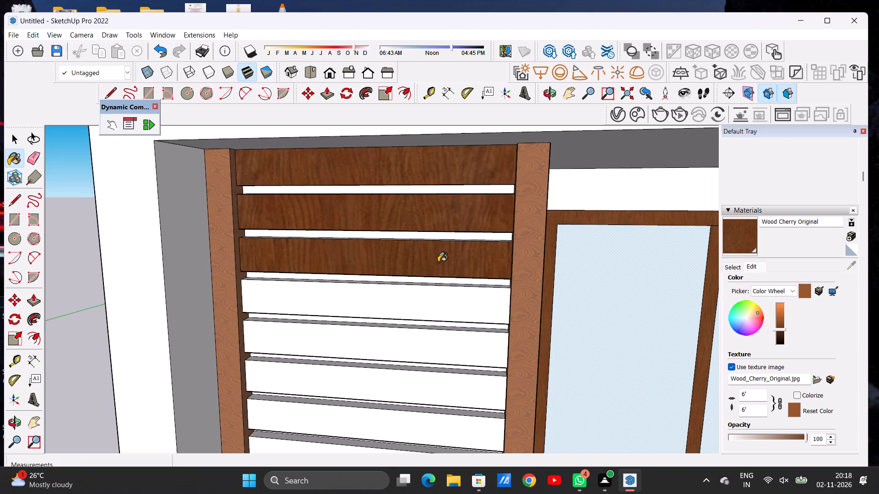
{"action": "left_click", "coordinate": [431, 299]}
{"action": "scroll", "coordinate": [446, 230], "scroll_direction": "down", "scroll_amount": 7}
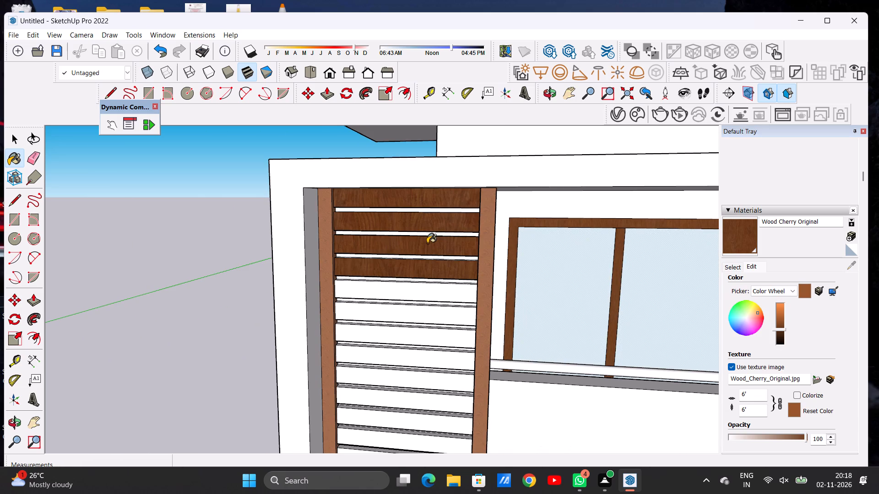
{"action": "scroll", "coordinate": [427, 243], "scroll_direction": "down", "scroll_amount": 3}
{"action": "scroll", "coordinate": [439, 285], "scroll_direction": "up", "scroll_amount": 12}
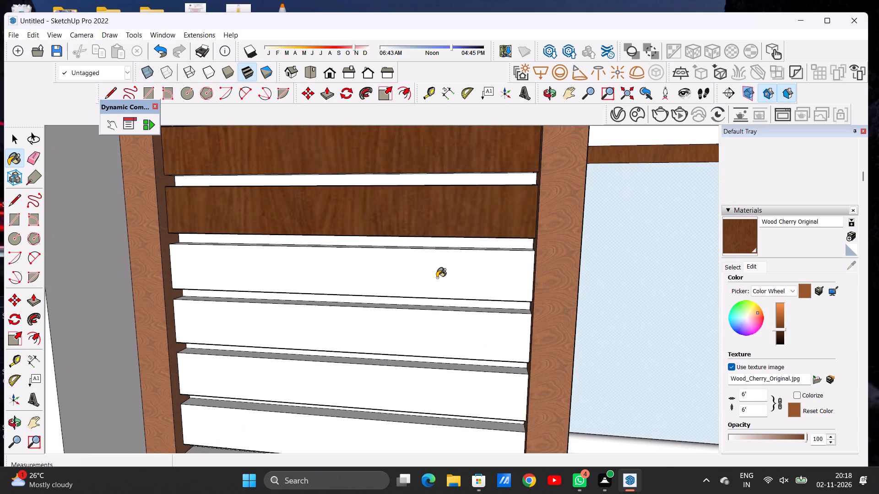
{"action": "left_click", "coordinate": [437, 278]}
{"action": "left_click", "coordinate": [432, 332]}
{"action": "scroll", "coordinate": [414, 244], "scroll_direction": "down", "scroll_amount": 3}
{"action": "scroll", "coordinate": [416, 243], "scroll_direction": "up", "scroll_amount": 1}
{"action": "scroll", "coordinate": [418, 243], "scroll_direction": "down", "scroll_amount": 4}
{"action": "scroll", "coordinate": [390, 367], "scroll_direction": "up", "scroll_amount": 5}
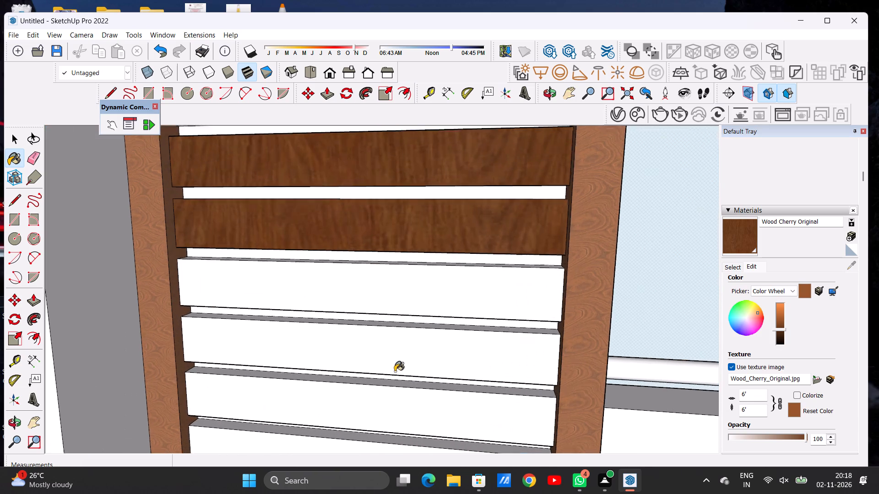
{"action": "scroll", "coordinate": [395, 371], "scroll_direction": "up", "scroll_amount": 1}
{"action": "scroll", "coordinate": [396, 373], "scroll_direction": "down", "scroll_amount": 1}
{"action": "left_click", "coordinate": [401, 358]}
{"action": "left_click", "coordinate": [410, 306]}
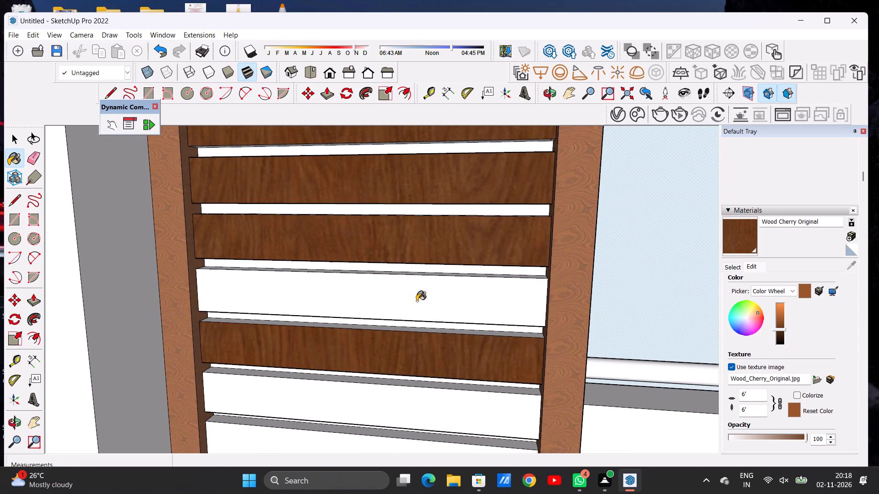
Paint the front faces of the four louvre slats below the eighth with Wood Cherry Original.
{"action": "scroll", "coordinate": [424, 295], "scroll_direction": "down", "scroll_amount": 15}
{"action": "scroll", "coordinate": [423, 345], "scroll_direction": "up", "scroll_amount": 1}
{"action": "scroll", "coordinate": [423, 346], "scroll_direction": "down", "scroll_amount": 1}
{"action": "scroll", "coordinate": [423, 347], "scroll_direction": "up", "scroll_amount": 2}
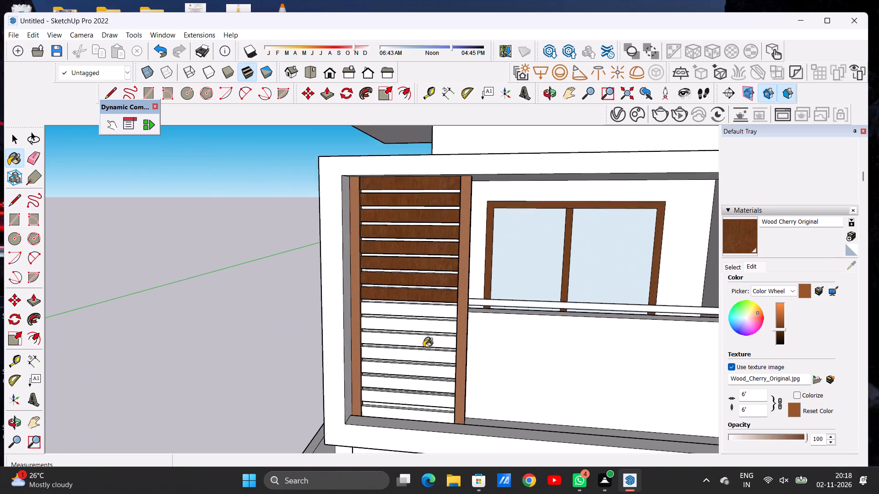
{"action": "scroll", "coordinate": [423, 347], "scroll_direction": "up", "scroll_amount": 8}
{"action": "left_click", "coordinate": [445, 251]}
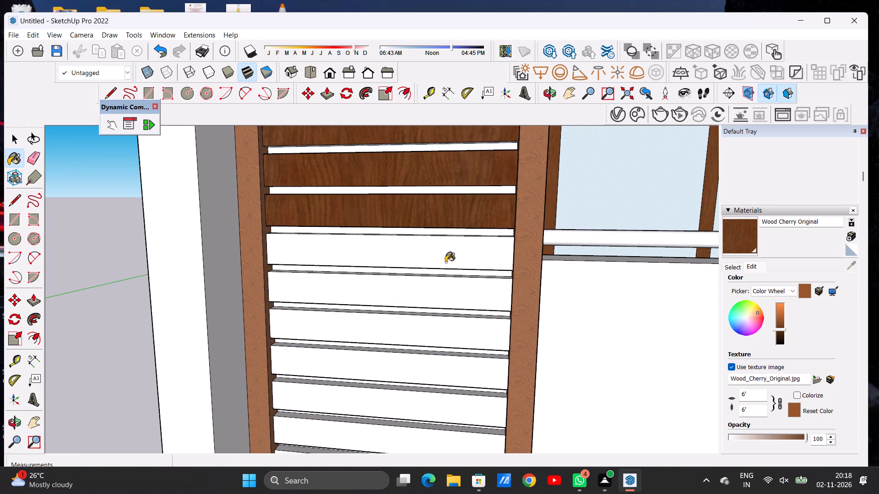
{"action": "left_click", "coordinate": [447, 288]}
{"action": "left_click", "coordinate": [444, 327]}
{"action": "left_click", "coordinate": [437, 366]}
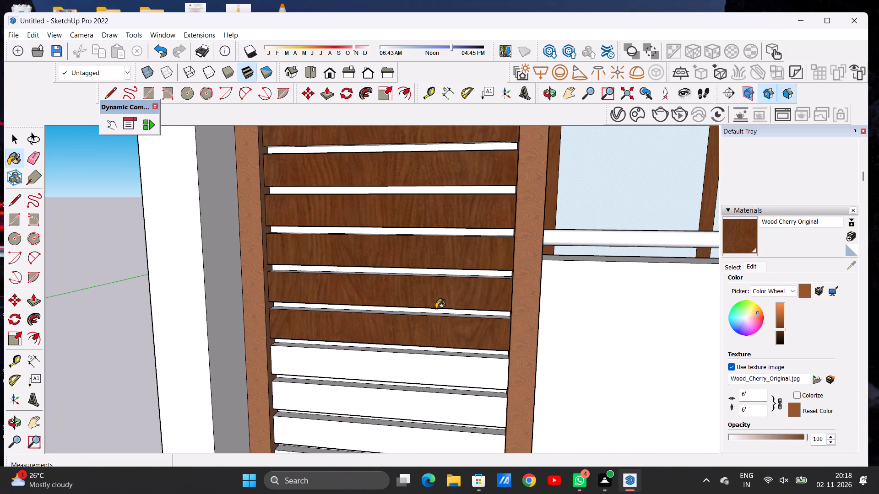
Paint the front faces of the bottom four louvre slats with Wood Cherry Original.
{"action": "scroll", "coordinate": [444, 287], "scroll_direction": "down", "scroll_amount": 7}
{"action": "scroll", "coordinate": [415, 396], "scroll_direction": "up", "scroll_amount": 7}
{"action": "left_click", "coordinate": [404, 429]}
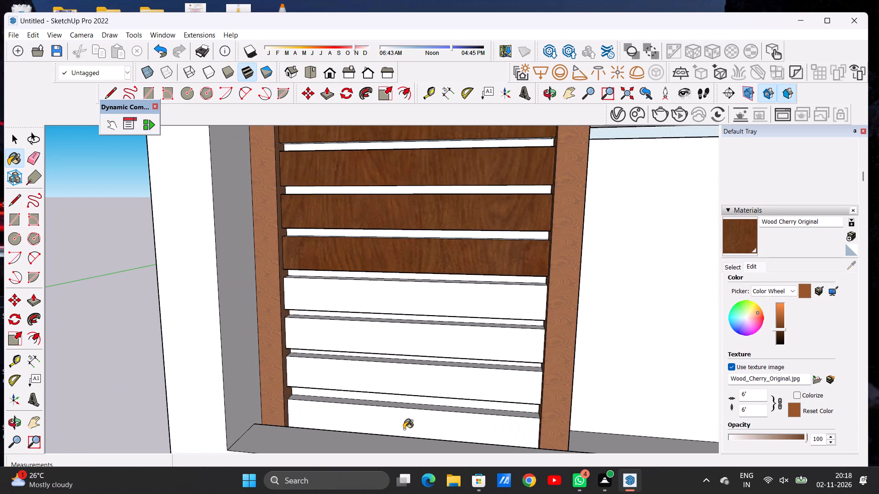
{"action": "left_click", "coordinate": [418, 373]}
{"action": "left_click", "coordinate": [421, 341]}
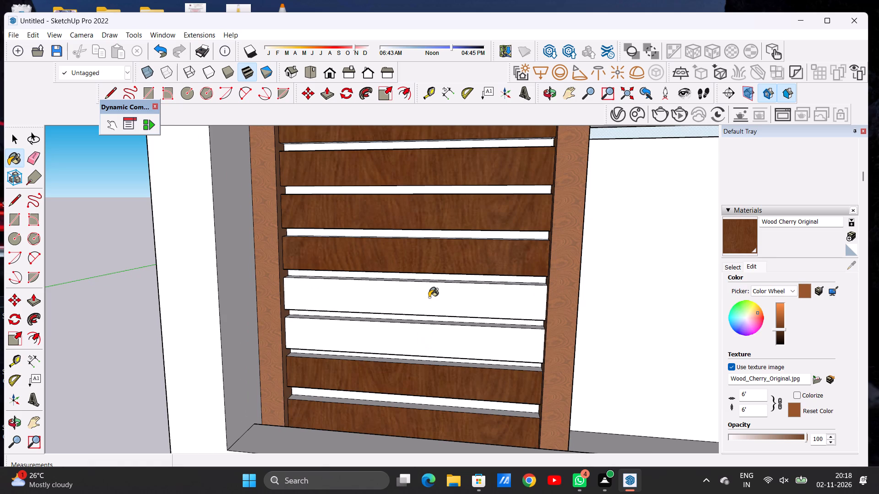
{"action": "left_click", "coordinate": [429, 297]}
{"action": "scroll", "coordinate": [425, 382], "scroll_direction": "down", "scroll_amount": 15}
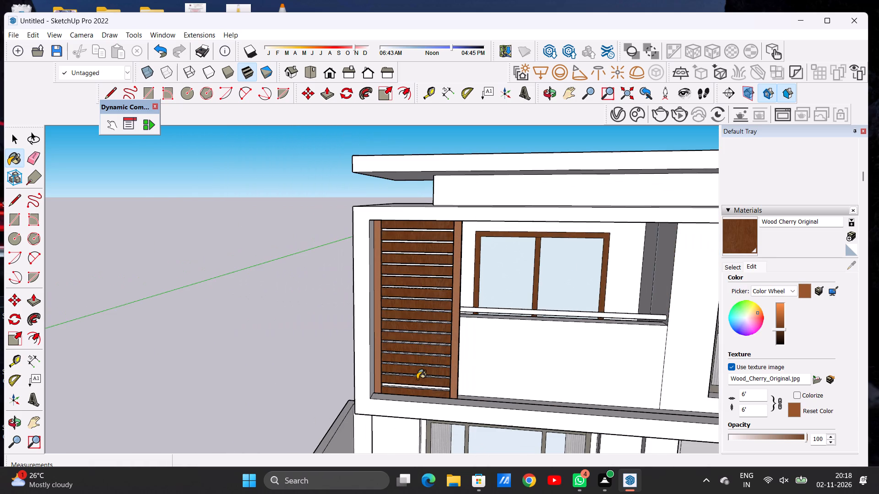
{"action": "key", "text": "space"}
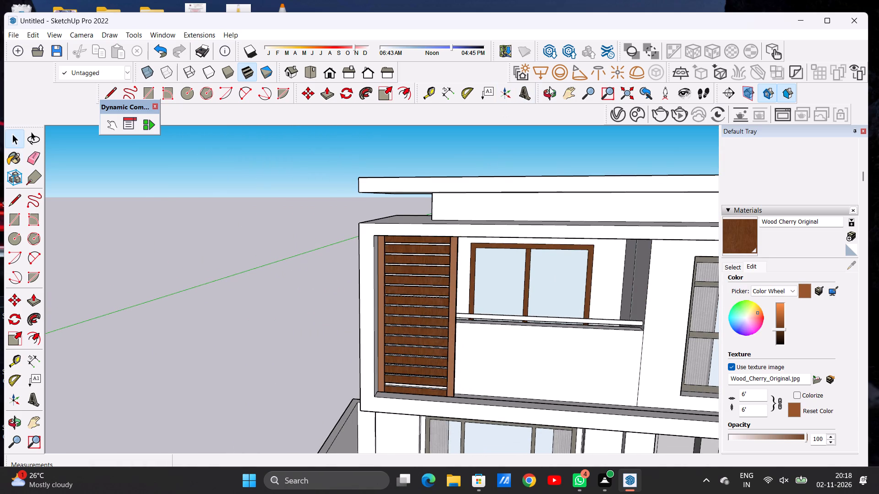
Paint the top edges of the second and third louvre slats from the top with the darkened Wood Cherry Original.
{"action": "left_click", "coordinate": [552, 87]}
{"action": "left_click_drag", "start_coordinate": [513, 210], "coordinate": [454, 278]}
{"action": "scroll", "coordinate": [429, 328], "scroll_direction": "up", "scroll_amount": 7}
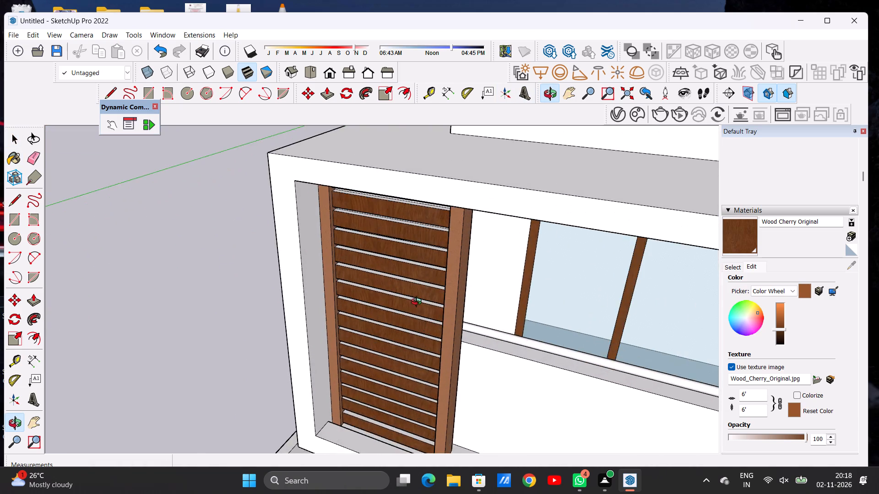
{"action": "scroll", "coordinate": [426, 224], "scroll_direction": "up", "scroll_amount": 6}
{"action": "scroll", "coordinate": [416, 214], "scroll_direction": "down", "scroll_amount": 1}
{"action": "scroll", "coordinate": [416, 214], "scroll_direction": "up", "scroll_amount": 2}
{"action": "scroll", "coordinate": [422, 240], "scroll_direction": "down", "scroll_amount": 6}
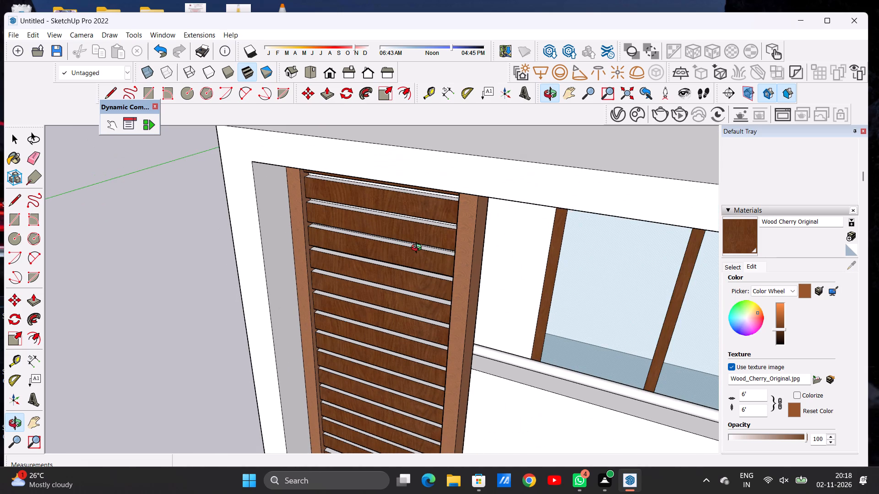
{"action": "left_click_drag", "start_coordinate": [418, 254], "coordinate": [411, 250]}
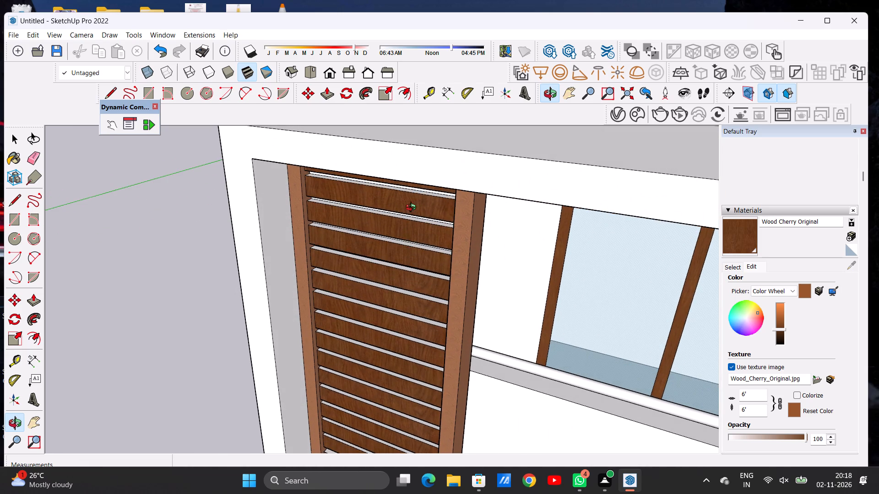
{"action": "scroll", "coordinate": [411, 198], "scroll_direction": "up", "scroll_amount": 9}
{"action": "scroll", "coordinate": [425, 185], "scroll_direction": "down", "scroll_amount": 1}
{"action": "scroll", "coordinate": [425, 185], "scroll_direction": "up", "scroll_amount": 4}
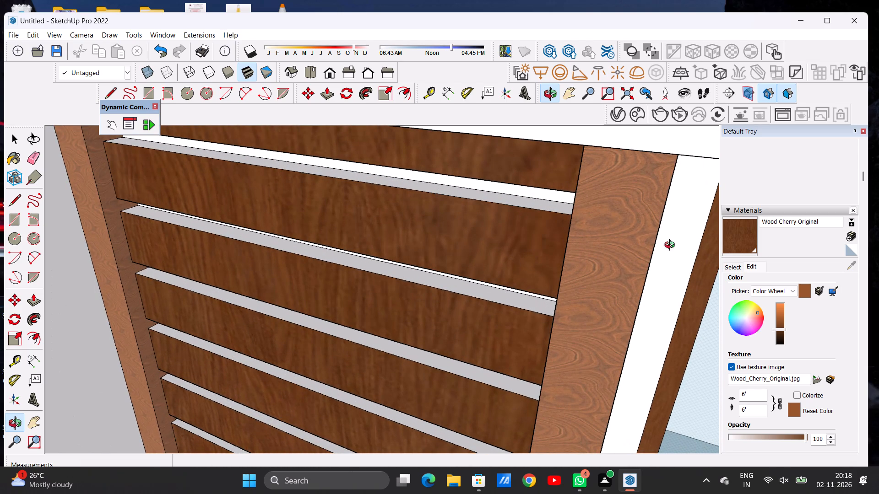
{"action": "left_click", "coordinate": [738, 239]}
{"action": "left_click", "coordinate": [512, 199]}
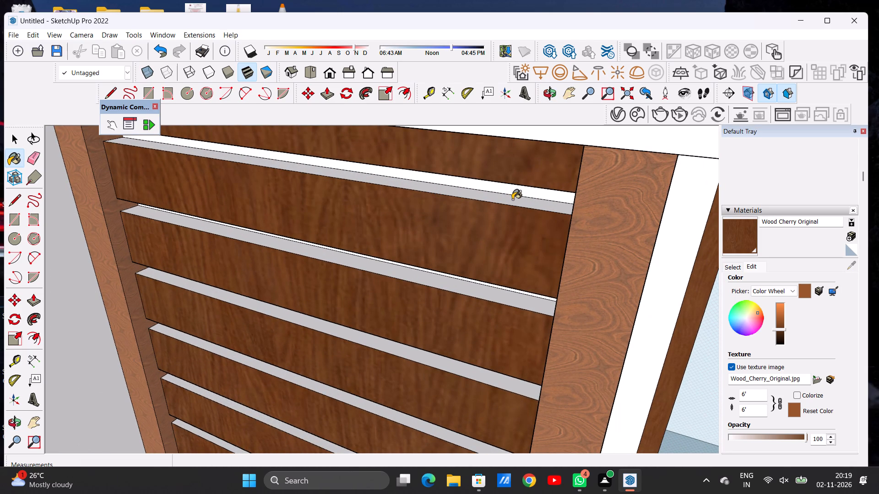
{"action": "left_click", "coordinate": [499, 298]}
Paint the top edges of the fourth, fifth and sixth louvre slats from the top with Wood Cherry Original.
{"action": "scroll", "coordinate": [508, 220], "scroll_direction": "down", "scroll_amount": 5}
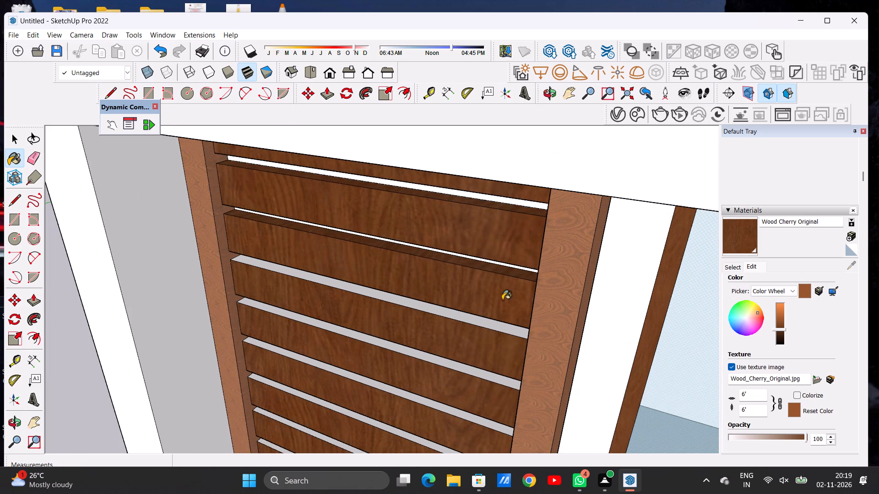
{"action": "scroll", "coordinate": [496, 333], "scroll_direction": "up", "scroll_amount": 7}
{"action": "left_click", "coordinate": [500, 320]}
{"action": "scroll", "coordinate": [513, 239], "scroll_direction": "down", "scroll_amount": 8}
{"action": "scroll", "coordinate": [500, 343], "scroll_direction": "up", "scroll_amount": 4}
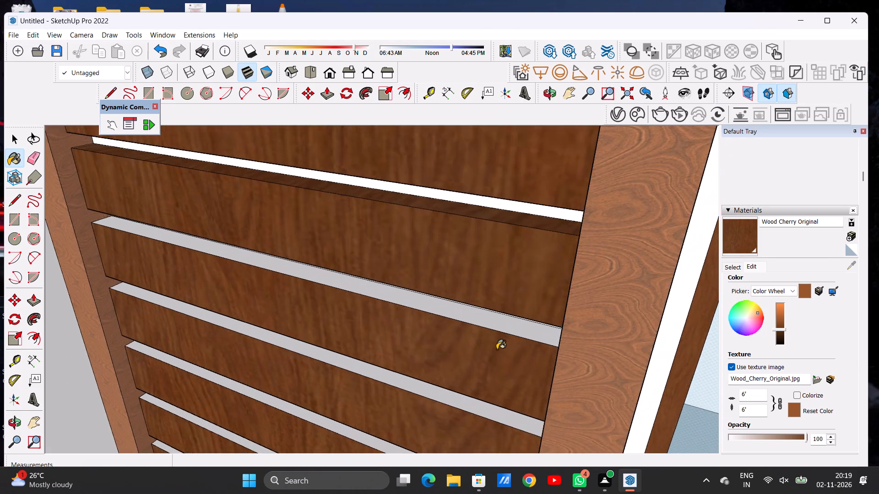
{"action": "scroll", "coordinate": [497, 349], "scroll_direction": "up", "scroll_amount": 10}
{"action": "left_click", "coordinate": [496, 303]}
{"action": "scroll", "coordinate": [506, 244], "scroll_direction": "down", "scroll_amount": 12}
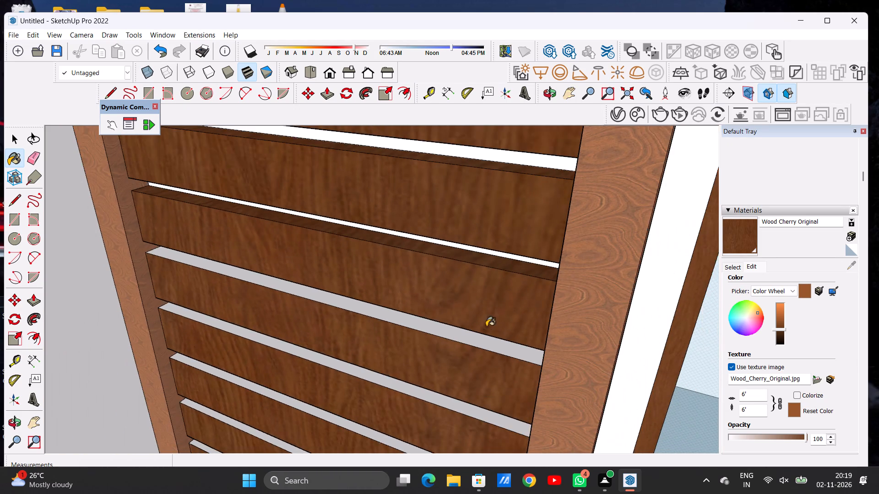
{"action": "scroll", "coordinate": [480, 335], "scroll_direction": "up", "scroll_amount": 14}
{"action": "left_click", "coordinate": [481, 319]}
Paint the top edges of the seventh and eighth louvre slats from the top with Wood Cherry Original.
{"action": "scroll", "coordinate": [504, 240], "scroll_direction": "down", "scroll_amount": 4}
{"action": "scroll", "coordinate": [504, 240], "scroll_direction": "up", "scroll_amount": 1}
{"action": "scroll", "coordinate": [504, 240], "scroll_direction": "down", "scroll_amount": 9}
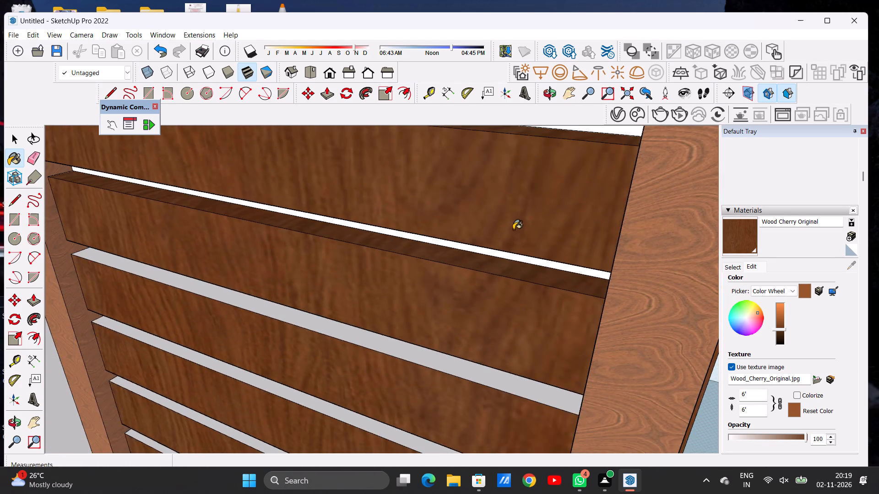
{"action": "scroll", "coordinate": [513, 230], "scroll_direction": "down", "scroll_amount": 5}
{"action": "scroll", "coordinate": [480, 333], "scroll_direction": "up", "scroll_amount": 3}
{"action": "scroll", "coordinate": [478, 342], "scroll_direction": "down", "scroll_amount": 1}
{"action": "scroll", "coordinate": [477, 344], "scroll_direction": "up", "scroll_amount": 9}
{"action": "scroll", "coordinate": [468, 318], "scroll_direction": "down", "scroll_amount": 1}
{"action": "scroll", "coordinate": [468, 318], "scroll_direction": "up", "scroll_amount": 5}
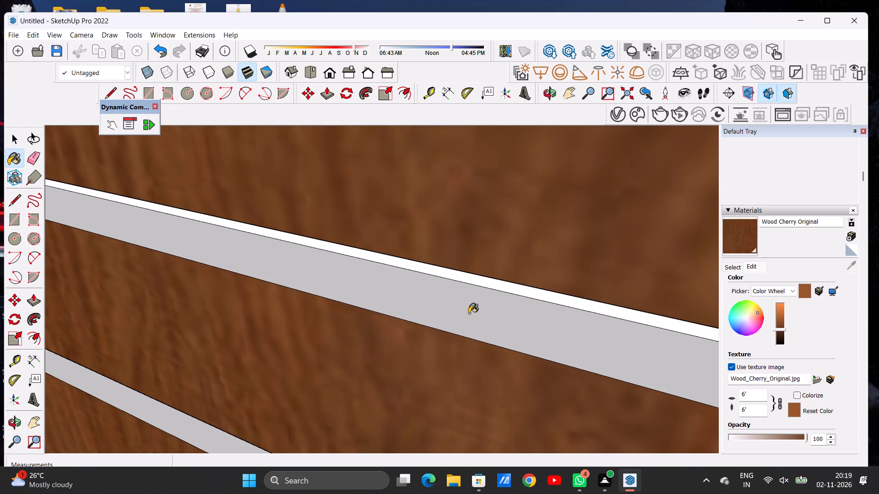
{"action": "left_click", "coordinate": [469, 313]}
{"action": "scroll", "coordinate": [493, 253], "scroll_direction": "down", "scroll_amount": 11}
{"action": "scroll", "coordinate": [495, 252], "scroll_direction": "down", "scroll_amount": 13}
{"action": "scroll", "coordinate": [479, 310], "scroll_direction": "up", "scroll_amount": 7}
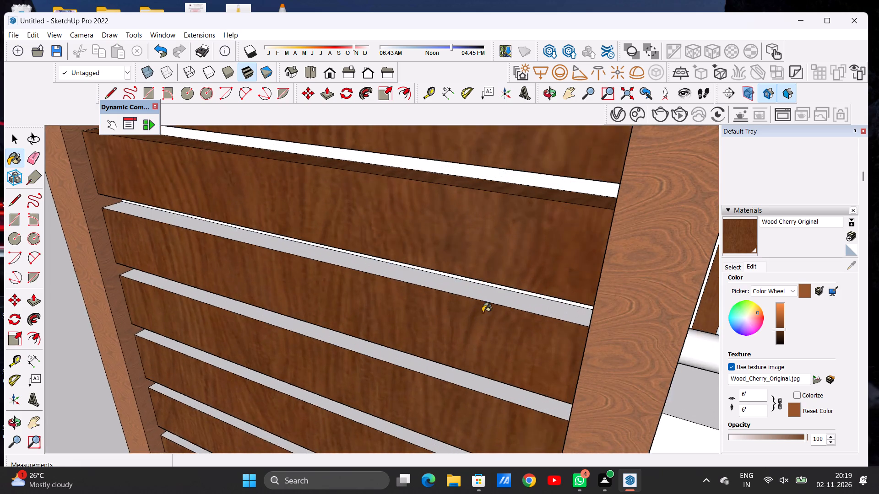
{"action": "scroll", "coordinate": [489, 306], "scroll_direction": "up", "scroll_amount": 3}
{"action": "scroll", "coordinate": [489, 306], "scroll_direction": "down", "scroll_amount": 1}
{"action": "scroll", "coordinate": [489, 306], "scroll_direction": "up", "scroll_amount": 9}
{"action": "left_click", "coordinate": [495, 295]}
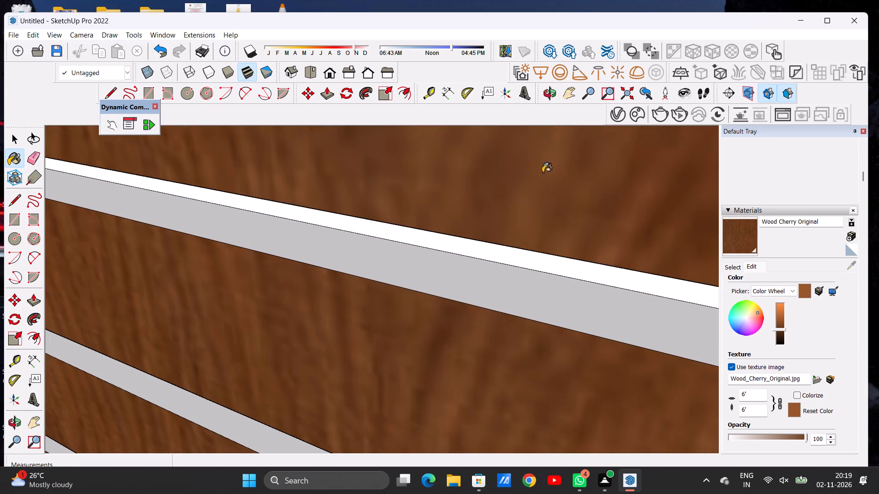
Paint the top edges of the ninth and tenth louvre slats from the top with Wood Cherry Original.
{"action": "left_click", "coordinate": [549, 90]}
{"action": "left_click_drag", "start_coordinate": [532, 181], "coordinate": [530, 209]}
{"action": "scroll", "coordinate": [513, 236], "scroll_direction": "down", "scroll_amount": 2}
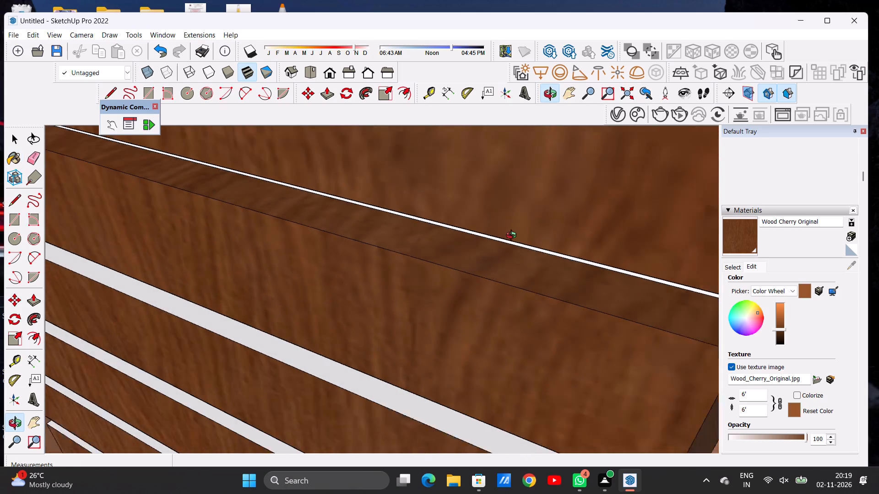
{"action": "scroll", "coordinate": [513, 236], "scroll_direction": "down", "scroll_amount": 13}
{"action": "left_click_drag", "start_coordinate": [456, 289], "coordinate": [446, 298]}
{"action": "scroll", "coordinate": [452, 341], "scroll_direction": "up", "scroll_amount": 5}
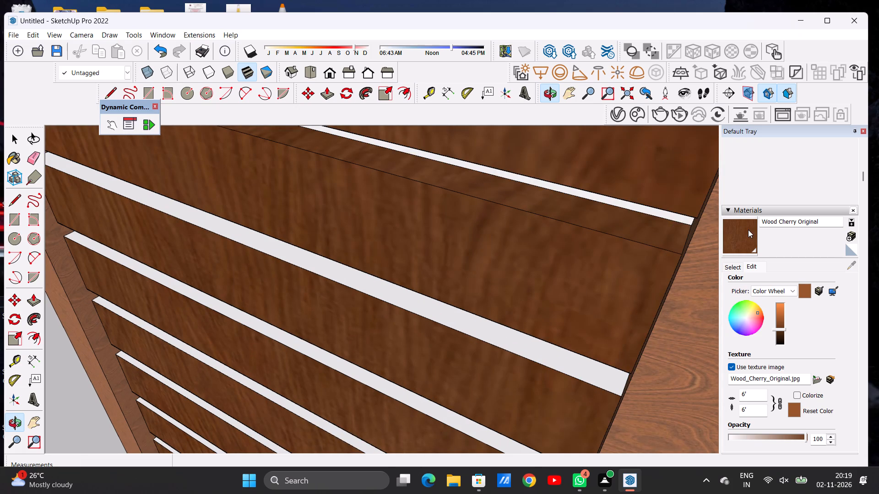
{"action": "left_click", "coordinate": [748, 230]}
{"action": "left_click", "coordinate": [455, 321]}
{"action": "scroll", "coordinate": [493, 228], "scroll_direction": "down", "scroll_amount": 12}
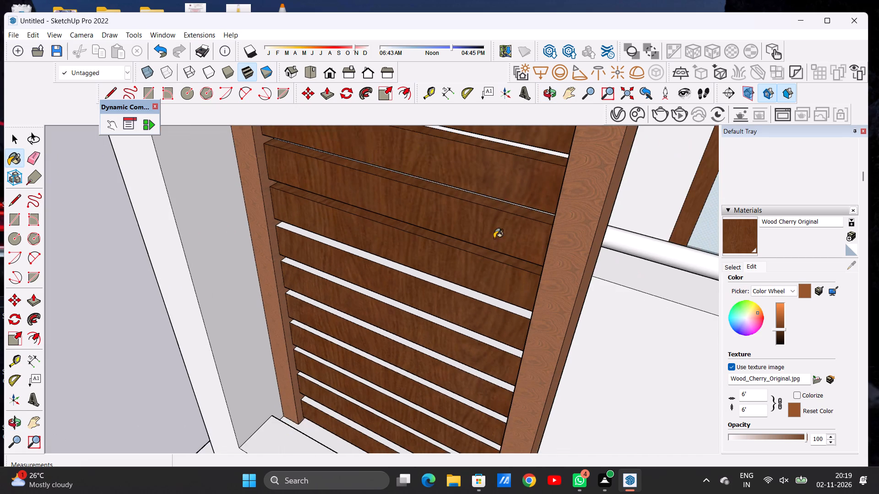
{"action": "scroll", "coordinate": [476, 302], "scroll_direction": "up", "scroll_amount": 13}
{"action": "scroll", "coordinate": [462, 301], "scroll_direction": "down", "scroll_amount": 1}
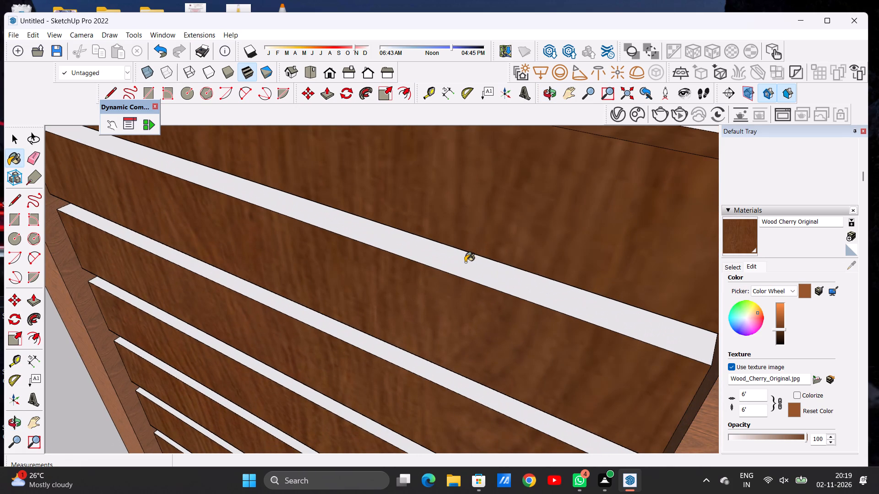
{"action": "left_click", "coordinate": [465, 262]}
Paint the top edges of the next two louvre slats below the tenth with Wood Cherry Original.
{"action": "scroll", "coordinate": [504, 199], "scroll_direction": "down", "scroll_amount": 7}
{"action": "scroll", "coordinate": [474, 343], "scroll_direction": "up", "scroll_amount": 4}
{"action": "scroll", "coordinate": [473, 347], "scroll_direction": "down", "scroll_amount": 1}
{"action": "scroll", "coordinate": [473, 347], "scroll_direction": "up", "scroll_amount": 4}
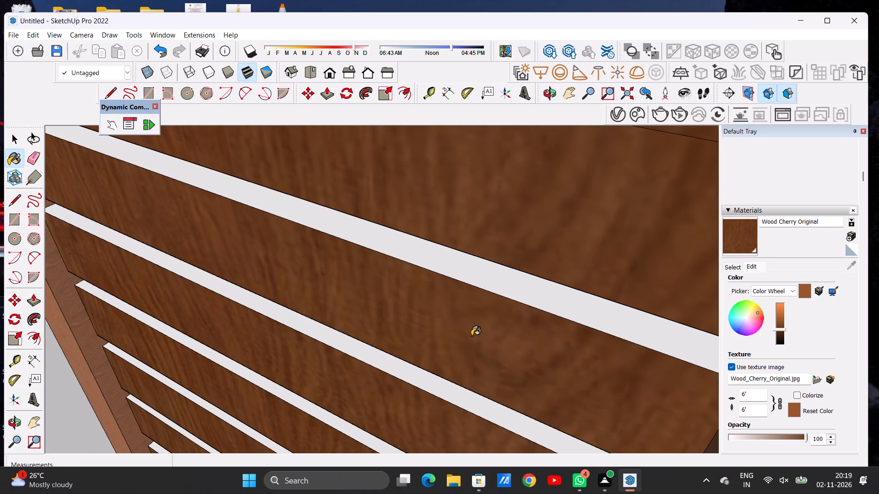
{"action": "left_click", "coordinate": [482, 277]}
{"action": "scroll", "coordinate": [534, 209], "scroll_direction": "down", "scroll_amount": 14}
{"action": "scroll", "coordinate": [485, 293], "scroll_direction": "up", "scroll_amount": 3}
{"action": "scroll", "coordinate": [484, 296], "scroll_direction": "down", "scroll_amount": 1}
{"action": "scroll", "coordinate": [484, 297], "scroll_direction": "up", "scroll_amount": 3}
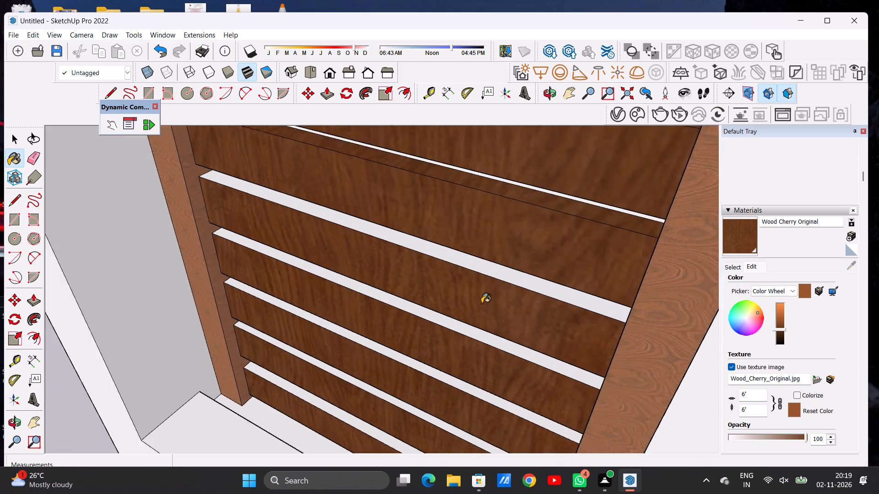
{"action": "scroll", "coordinate": [482, 303], "scroll_direction": "up", "scroll_amount": 1}
{"action": "scroll", "coordinate": [485, 292], "scroll_direction": "down", "scroll_amount": 1}
{"action": "scroll", "coordinate": [485, 292], "scroll_direction": "up", "scroll_amount": 1}
{"action": "scroll", "coordinate": [485, 292], "scroll_direction": "down", "scroll_amount": 1}
{"action": "scroll", "coordinate": [485, 292], "scroll_direction": "up", "scroll_amount": 1}
{"action": "scroll", "coordinate": [485, 292], "scroll_direction": "down", "scroll_amount": 1}
{"action": "scroll", "coordinate": [485, 292], "scroll_direction": "up", "scroll_amount": 4}
{"action": "left_click", "coordinate": [493, 254]}
Paint the top edges of the upper two of the bottom four louvre slats with Wood Cherry Original.
{"action": "scroll", "coordinate": [498, 246], "scroll_direction": "down", "scroll_amount": 7}
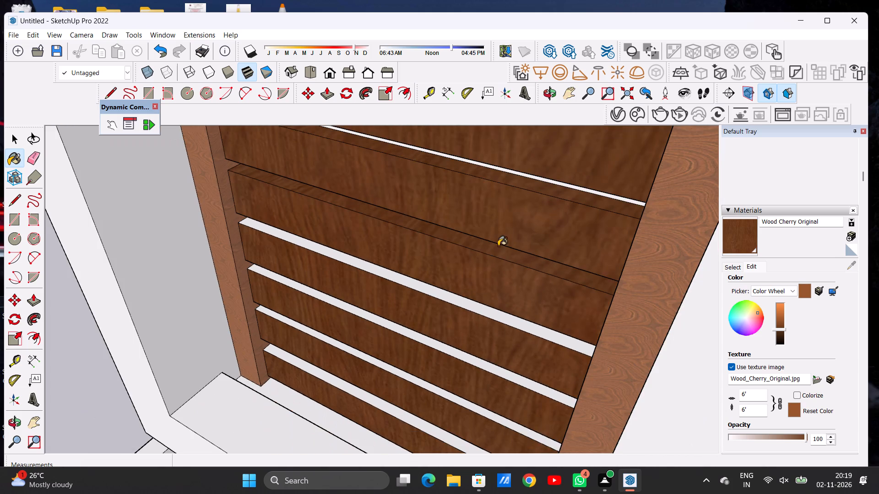
{"action": "scroll", "coordinate": [487, 317], "scroll_direction": "up", "scroll_amount": 11}
{"action": "scroll", "coordinate": [486, 322], "scroll_direction": "down", "scroll_amount": 1}
{"action": "left_click", "coordinate": [500, 279]}
{"action": "scroll", "coordinate": [506, 258], "scroll_direction": "down", "scroll_amount": 7}
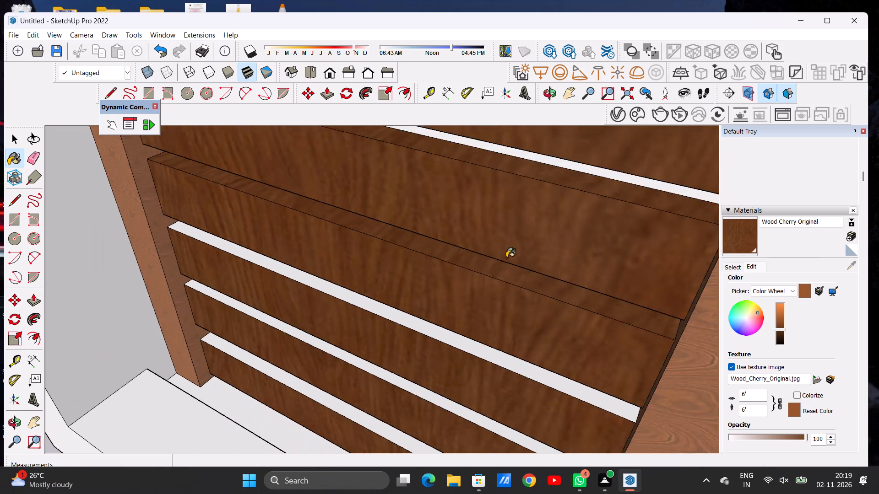
{"action": "scroll", "coordinate": [463, 340], "scroll_direction": "up", "scroll_amount": 14}
{"action": "left_click", "coordinate": [464, 332]}
Paint the top edges of the two lowest louvre slats with Wood Cherry Original.
{"action": "scroll", "coordinate": [502, 274], "scroll_direction": "down", "scroll_amount": 5}
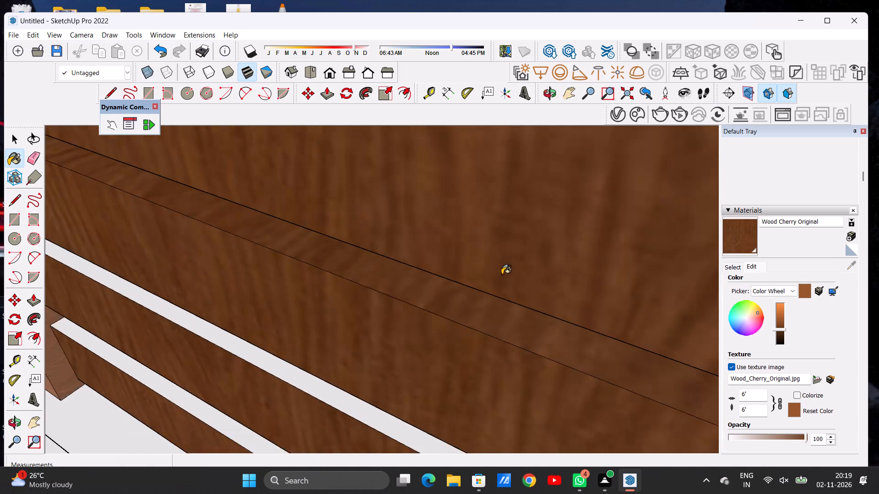
{"action": "scroll", "coordinate": [502, 274], "scroll_direction": "down", "scroll_amount": 6}
{"action": "scroll", "coordinate": [456, 365], "scroll_direction": "up", "scroll_amount": 9}
{"action": "scroll", "coordinate": [451, 370], "scroll_direction": "down", "scroll_amount": 1}
{"action": "scroll", "coordinate": [450, 370], "scroll_direction": "up", "scroll_amount": 4}
{"action": "left_click", "coordinate": [441, 365]}
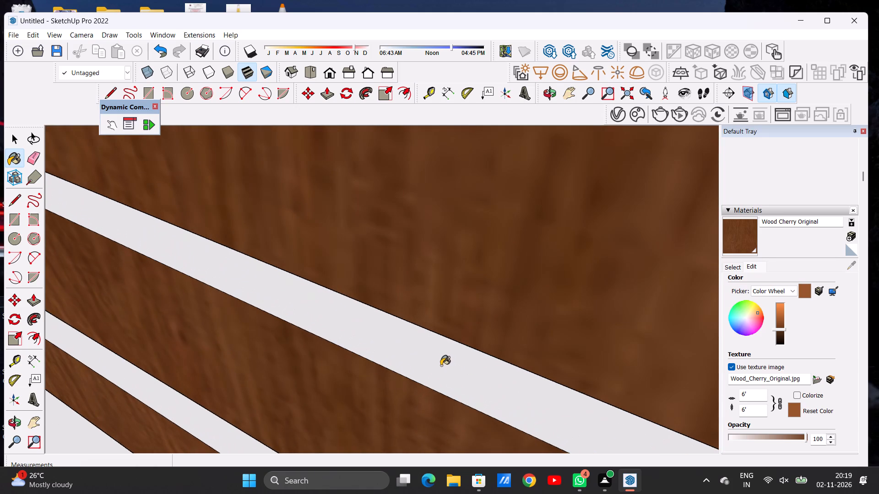
{"action": "scroll", "coordinate": [476, 265], "scroll_direction": "down", "scroll_amount": 13}
{"action": "scroll", "coordinate": [432, 362], "scroll_direction": "up", "scroll_amount": 6}
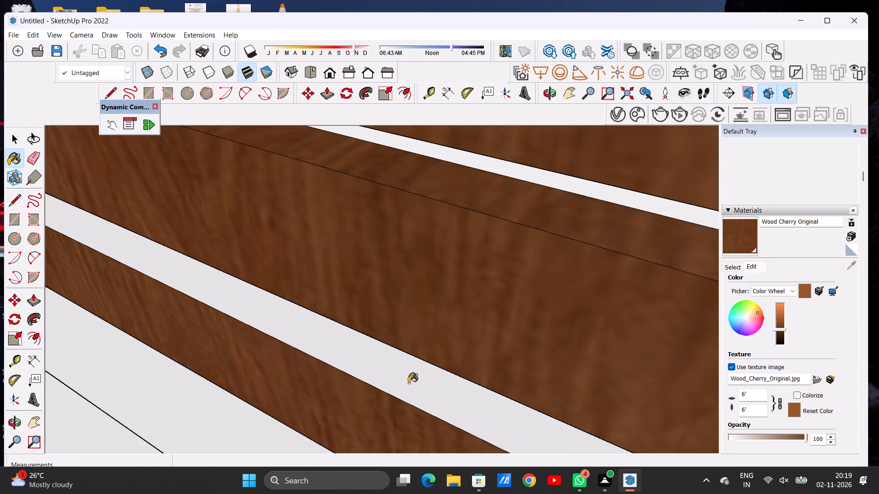
{"action": "left_click", "coordinate": [408, 383]}
{"action": "scroll", "coordinate": [419, 333], "scroll_direction": "down", "scroll_amount": 17}
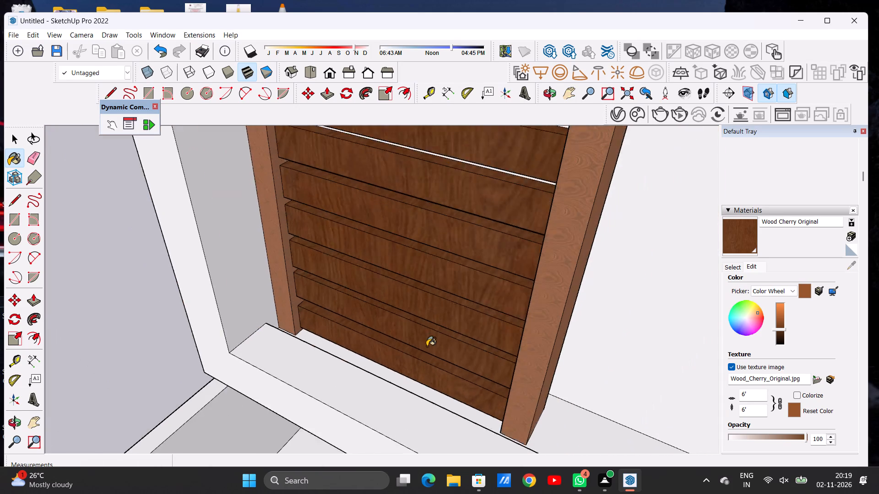
{"action": "scroll", "coordinate": [427, 346], "scroll_direction": "down", "scroll_amount": 12}
{"action": "key", "text": "space"}
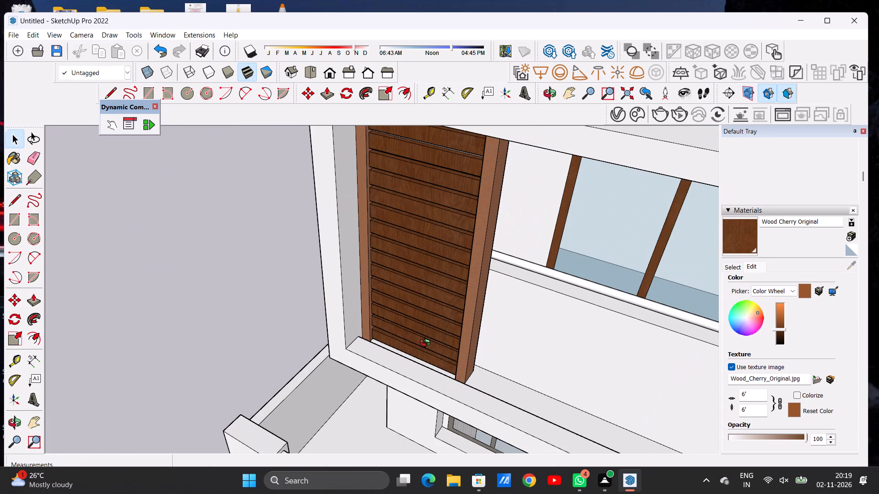
Paint the undersides of the top two louvre slats with Wood Cherry Original.
{"action": "key", "text": "o"}
{"action": "left_click_drag", "start_coordinate": [455, 345], "coordinate": [520, 208]}
{"action": "scroll", "coordinate": [448, 306], "scroll_direction": "down", "scroll_amount": 7}
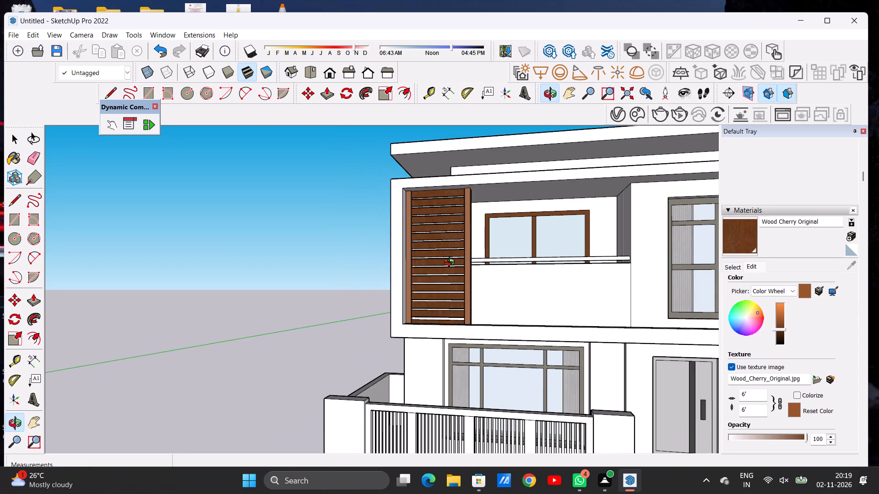
{"action": "scroll", "coordinate": [441, 204], "scroll_direction": "up", "scroll_amount": 7}
{"action": "left_click_drag", "start_coordinate": [456, 224], "coordinate": [448, 196]}
{"action": "scroll", "coordinate": [461, 193], "scroll_direction": "up", "scroll_amount": 13}
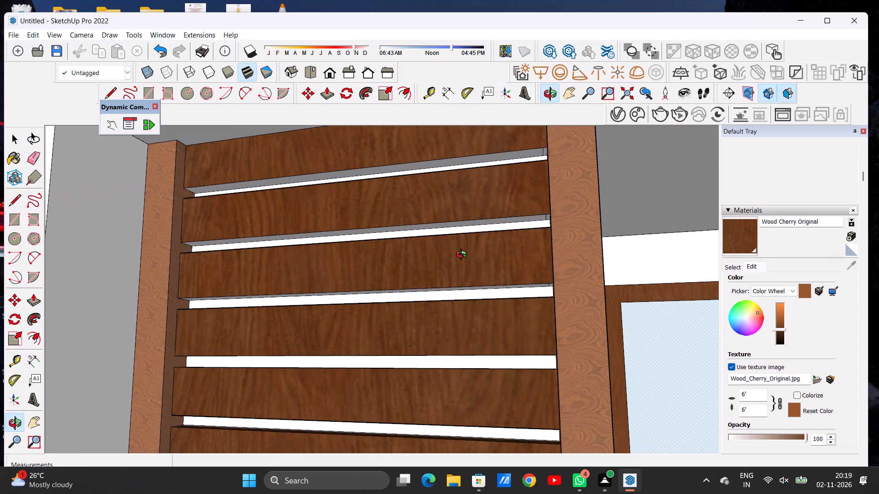
{"action": "left_click_drag", "start_coordinate": [462, 254], "coordinate": [453, 211]}
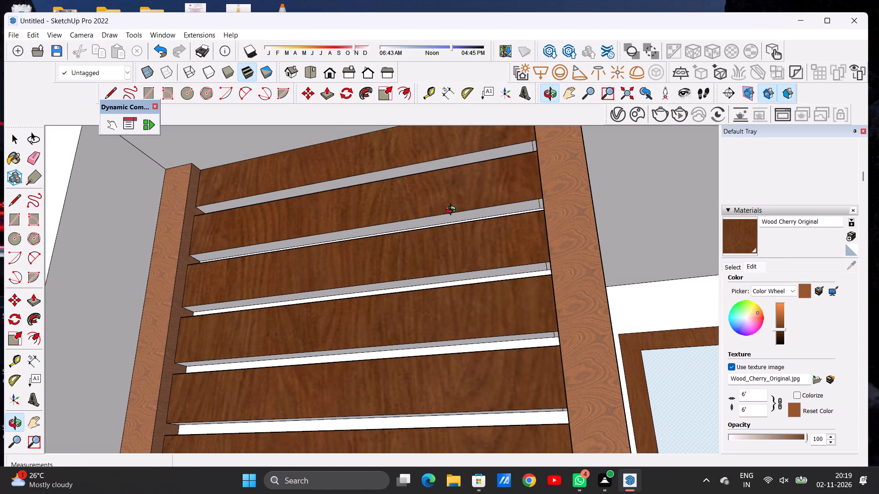
{"action": "key", "text": "space"}
{"action": "left_click", "coordinate": [735, 235]}
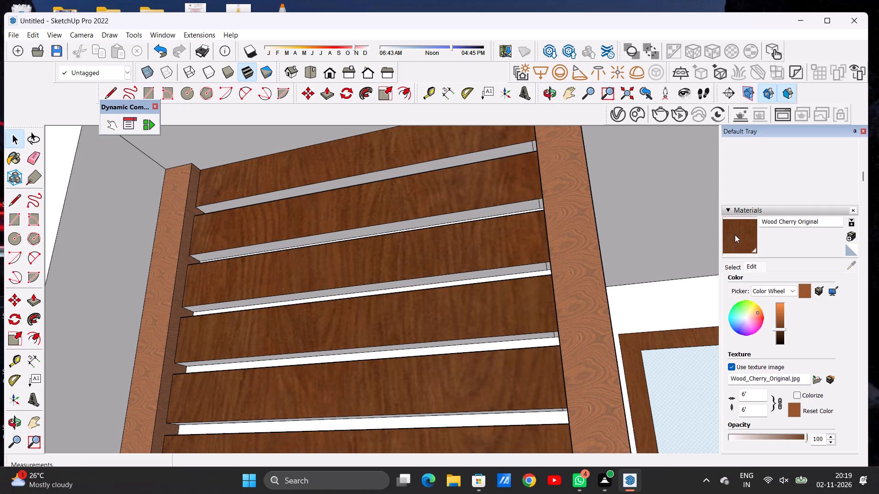
{"action": "scroll", "coordinate": [487, 150], "scroll_direction": "up", "scroll_amount": 1}
{"action": "scroll", "coordinate": [487, 150], "scroll_direction": "down", "scroll_amount": 1}
{"action": "scroll", "coordinate": [488, 151], "scroll_direction": "up", "scroll_amount": 4}
{"action": "left_click", "coordinate": [489, 153]}
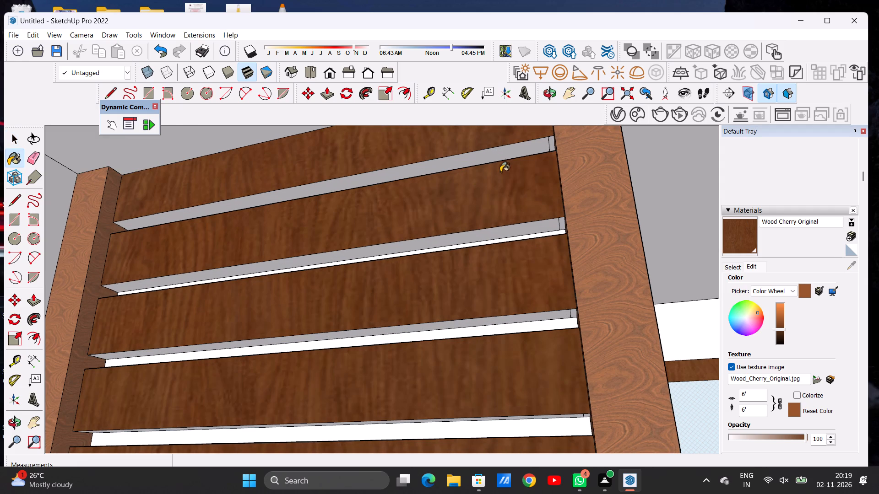
{"action": "left_click", "coordinate": [521, 228]}
Paint the small unpainted end pieces under the top two slats, beside the post nearest the window, with Wood Cherry Original.
{"action": "scroll", "coordinate": [570, 227], "scroll_direction": "up", "scroll_amount": 2}
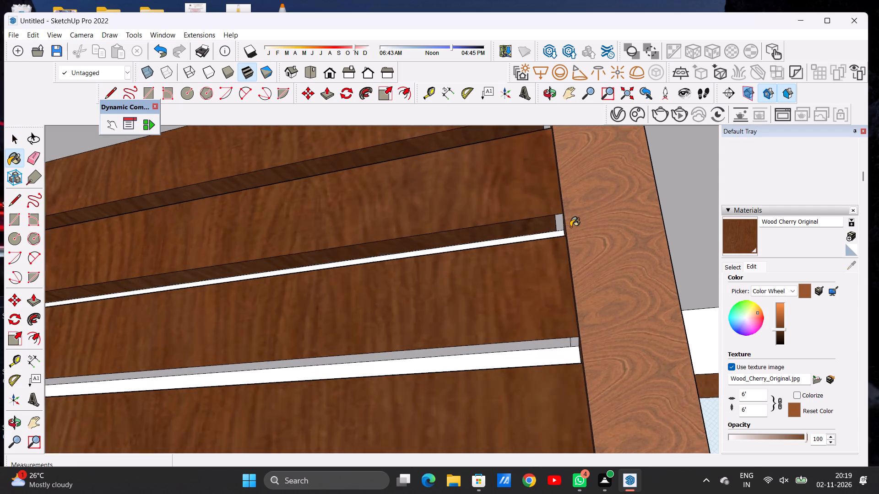
{"action": "scroll", "coordinate": [570, 227], "scroll_direction": "up", "scroll_amount": 4}
{"action": "left_click", "coordinate": [555, 220]}
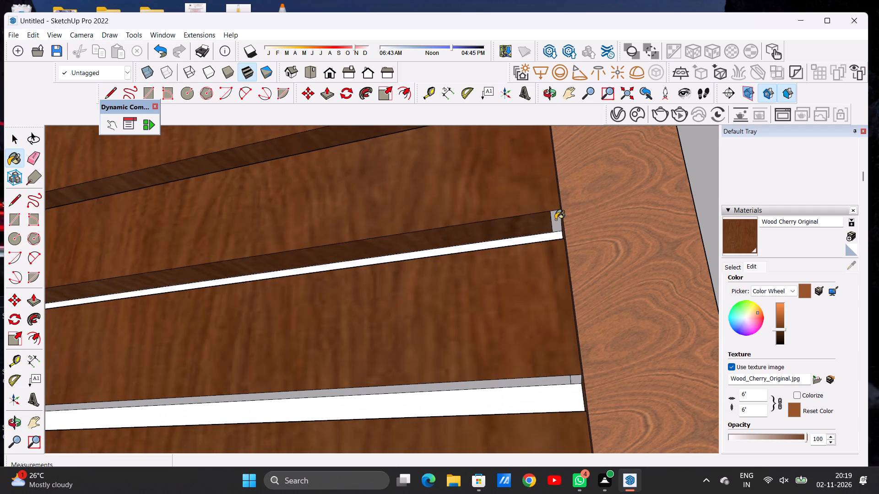
{"action": "scroll", "coordinate": [544, 244], "scroll_direction": "down", "scroll_amount": 12}
{"action": "scroll", "coordinate": [540, 166], "scroll_direction": "up", "scroll_amount": 5}
{"action": "scroll", "coordinate": [545, 176], "scroll_direction": "down", "scroll_amount": 1}
{"action": "scroll", "coordinate": [545, 176], "scroll_direction": "up", "scroll_amount": 6}
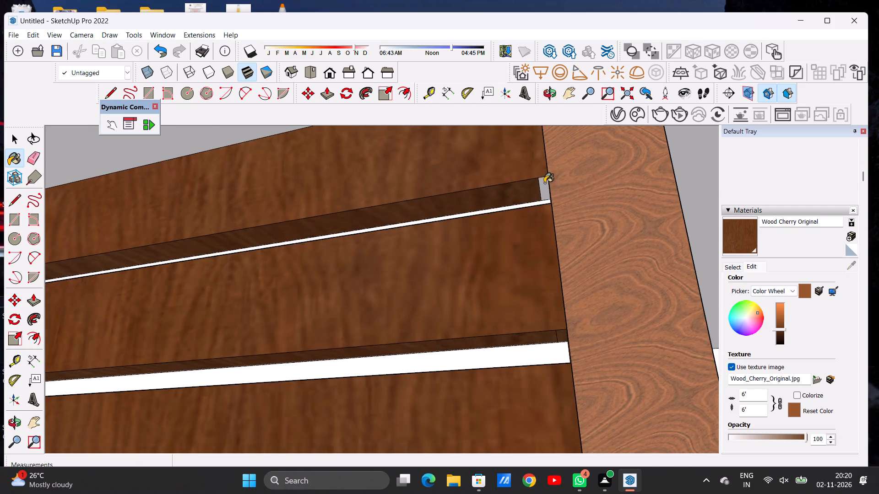
{"action": "left_click", "coordinate": [543, 187]}
Paint the underside of the third louvre slat from the top and its small end piece beside the window-side post with Wood Cherry Original.
{"action": "scroll", "coordinate": [543, 187], "scroll_direction": "down", "scroll_amount": 14}
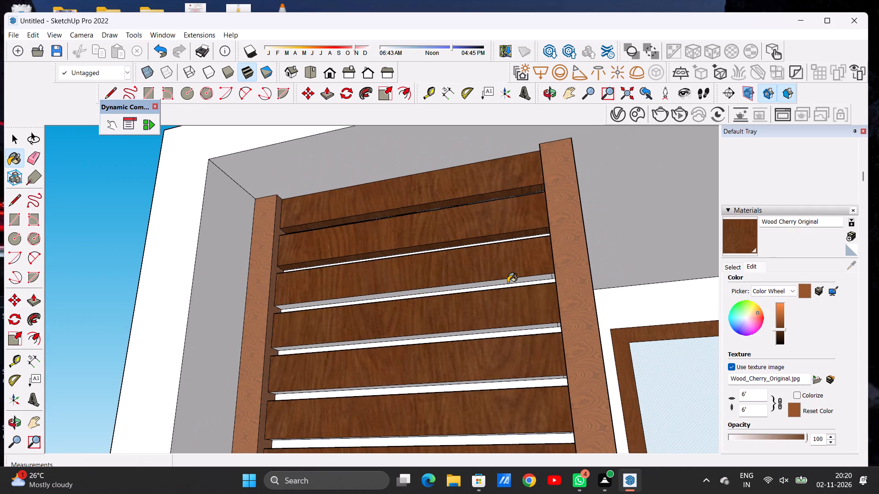
{"action": "scroll", "coordinate": [503, 280], "scroll_direction": "up", "scroll_amount": 15}
{"action": "left_click", "coordinate": [531, 250]}
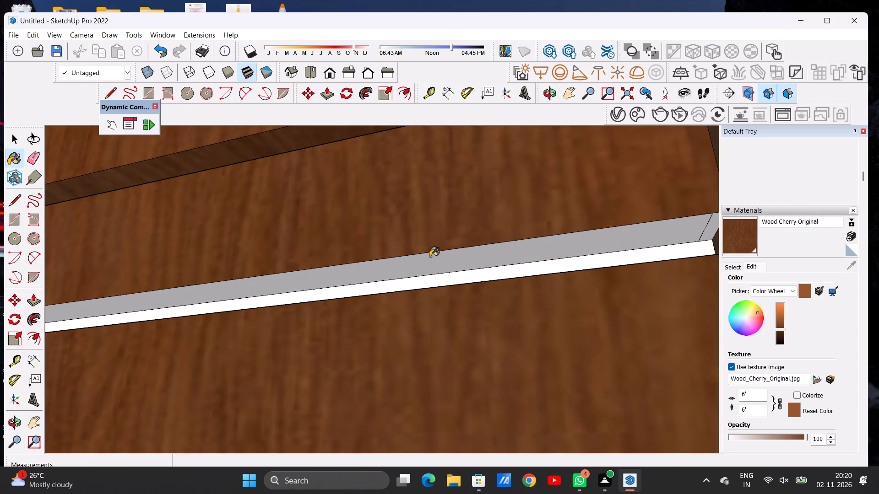
{"action": "scroll", "coordinate": [430, 257], "scroll_direction": "down", "scroll_amount": 8}
{"action": "scroll", "coordinate": [553, 238], "scroll_direction": "up", "scroll_amount": 1}
{"action": "scroll", "coordinate": [553, 238], "scroll_direction": "down", "scroll_amount": 1}
{"action": "scroll", "coordinate": [553, 238], "scroll_direction": "up", "scroll_amount": 11}
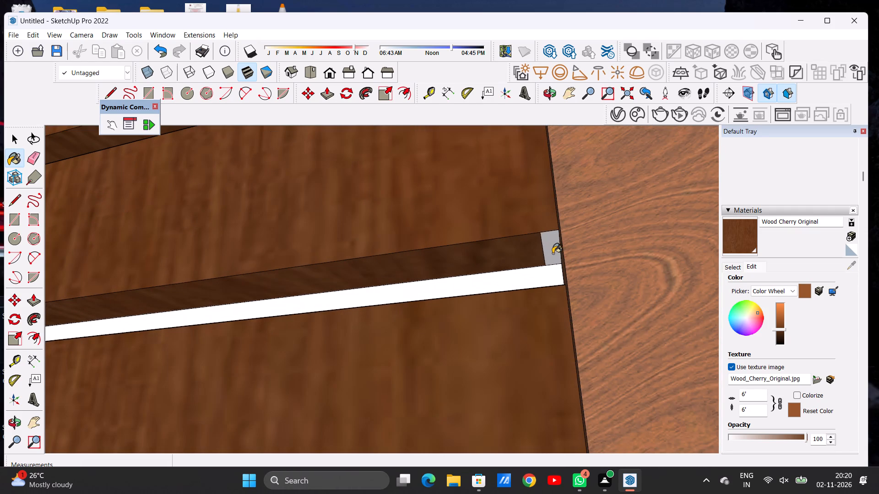
{"action": "left_click", "coordinate": [553, 253]}
Paint the underside of the fourth slat from the top and its small end piece beside the post with Wood Cherry Original.
{"action": "scroll", "coordinate": [555, 244], "scroll_direction": "down", "scroll_amount": 15}
{"action": "scroll", "coordinate": [438, 349], "scroll_direction": "up", "scroll_amount": 6}
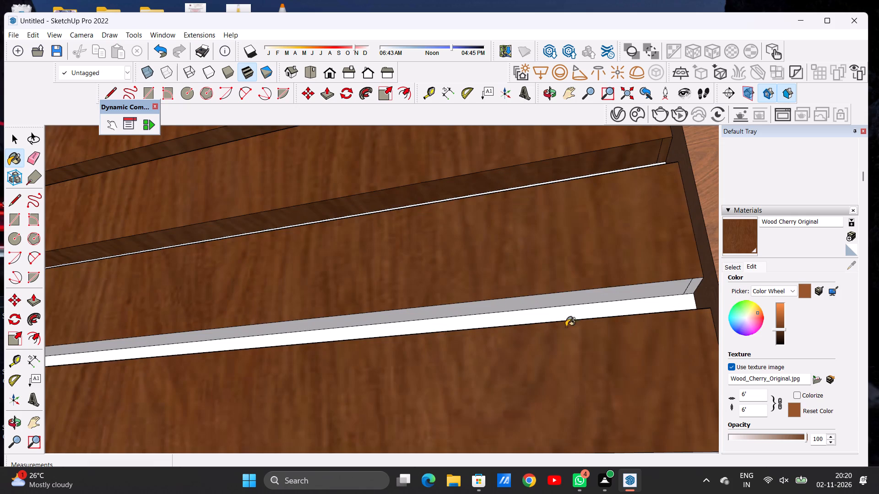
{"action": "scroll", "coordinate": [592, 311], "scroll_direction": "up", "scroll_amount": 2}
{"action": "left_click", "coordinate": [575, 291]}
{"action": "scroll", "coordinate": [429, 299], "scroll_direction": "down", "scroll_amount": 6}
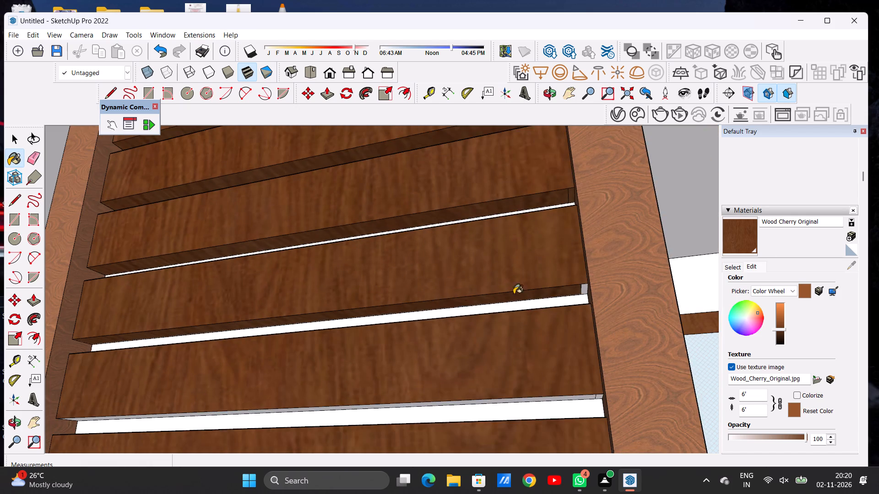
{"action": "scroll", "coordinate": [582, 282], "scroll_direction": "up", "scroll_amount": 6}
{"action": "scroll", "coordinate": [580, 288], "scroll_direction": "down", "scroll_amount": 1}
{"action": "scroll", "coordinate": [580, 289], "scroll_direction": "up", "scroll_amount": 2}
{"action": "scroll", "coordinate": [587, 294], "scroll_direction": "down", "scroll_amount": 1}
{"action": "scroll", "coordinate": [587, 294], "scroll_direction": "up", "scroll_amount": 3}
{"action": "left_click", "coordinate": [586, 290]}
Paint the underside and small end piece of the fifth slat from the top with Wood Cherry Original.
{"action": "scroll", "coordinate": [555, 288], "scroll_direction": "down", "scroll_amount": 10}
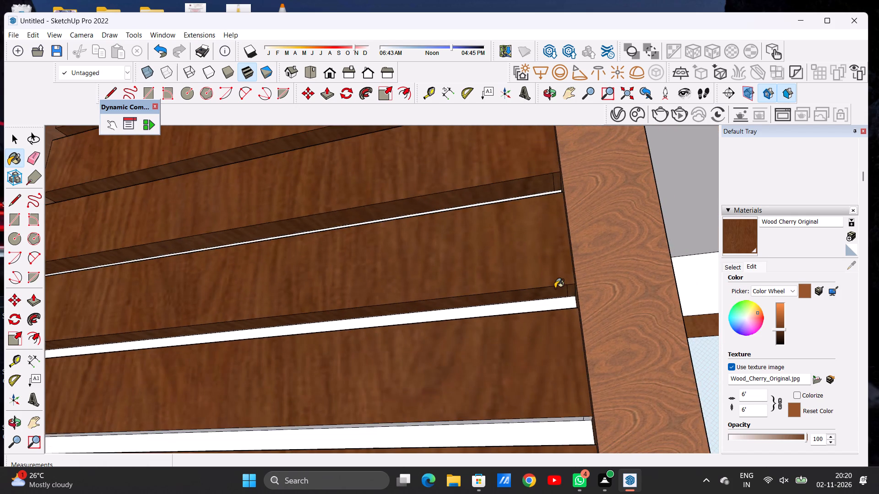
{"action": "scroll", "coordinate": [530, 286], "scroll_direction": "down", "scroll_amount": 7}
{"action": "scroll", "coordinate": [499, 384], "scroll_direction": "up", "scroll_amount": 6}
{"action": "scroll", "coordinate": [565, 344], "scroll_direction": "up", "scroll_amount": 6}
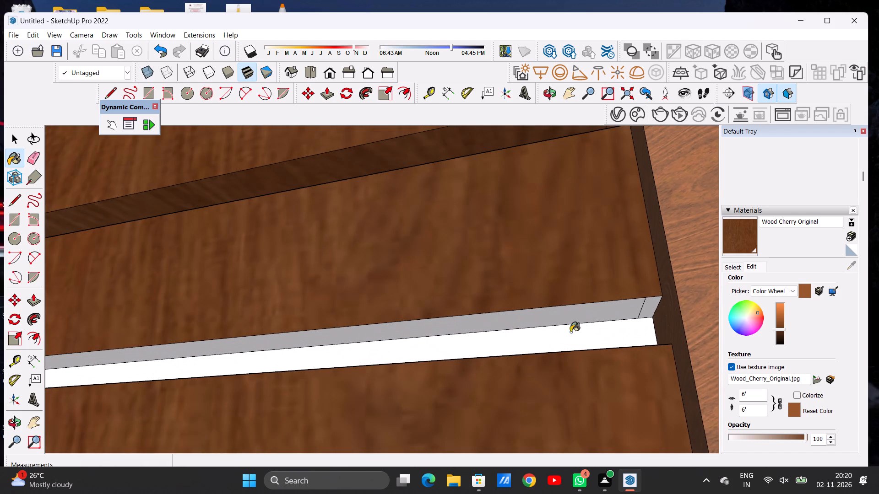
{"action": "left_click", "coordinate": [601, 306]}
{"action": "left_click", "coordinate": [651, 306]}
Cover the sixth slat's underside, including the small end piece beside the post, with Wood Cherry Original.
{"action": "scroll", "coordinate": [546, 299], "scroll_direction": "down", "scroll_amount": 5}
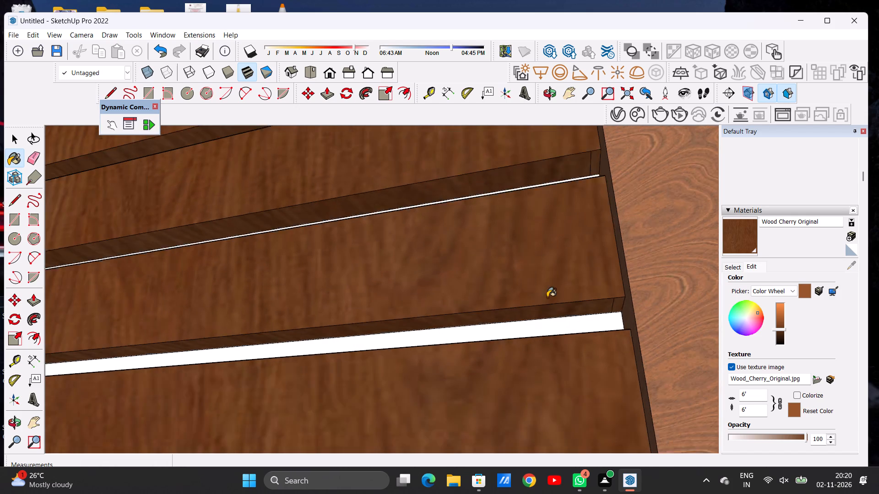
{"action": "scroll", "coordinate": [547, 297], "scroll_direction": "down", "scroll_amount": 10}
{"action": "scroll", "coordinate": [573, 368], "scroll_direction": "up", "scroll_amount": 15}
{"action": "scroll", "coordinate": [589, 350], "scroll_direction": "down", "scroll_amount": 1}
{"action": "scroll", "coordinate": [589, 350], "scroll_direction": "up", "scroll_amount": 1}
{"action": "scroll", "coordinate": [602, 340], "scroll_direction": "down", "scroll_amount": 1}
{"action": "scroll", "coordinate": [602, 340], "scroll_direction": "up", "scroll_amount": 2}
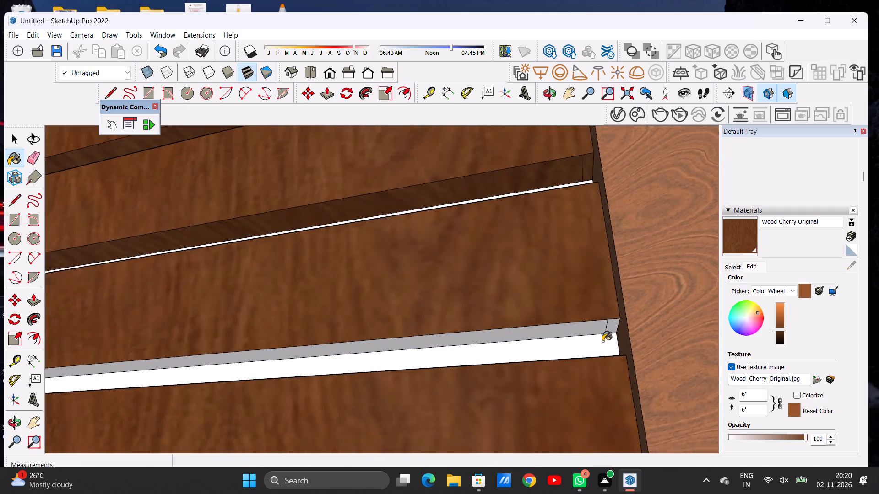
{"action": "scroll", "coordinate": [602, 341], "scroll_direction": "up", "scroll_amount": 8}
{"action": "left_click", "coordinate": [628, 309]}
{"action": "left_click", "coordinate": [562, 317]}
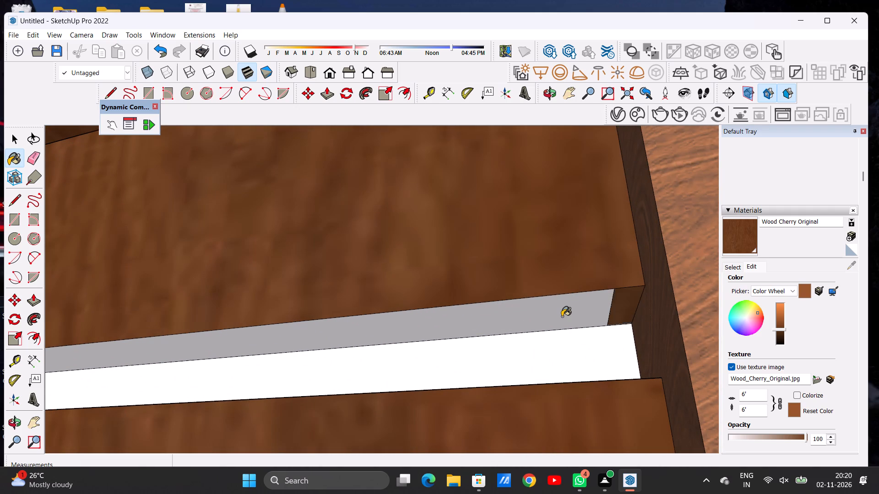
Paint the seventh slat's small end piece and the rest of its underside with Wood Cherry Original.
{"action": "scroll", "coordinate": [562, 317], "scroll_direction": "down", "scroll_amount": 4}
{"action": "scroll", "coordinate": [562, 317], "scroll_direction": "up", "scroll_amount": 1}
{"action": "scroll", "coordinate": [562, 317], "scroll_direction": "down", "scroll_amount": 10}
{"action": "scroll", "coordinate": [547, 322], "scroll_direction": "down", "scroll_amount": 15}
{"action": "scroll", "coordinate": [553, 362], "scroll_direction": "up", "scroll_amount": 6}
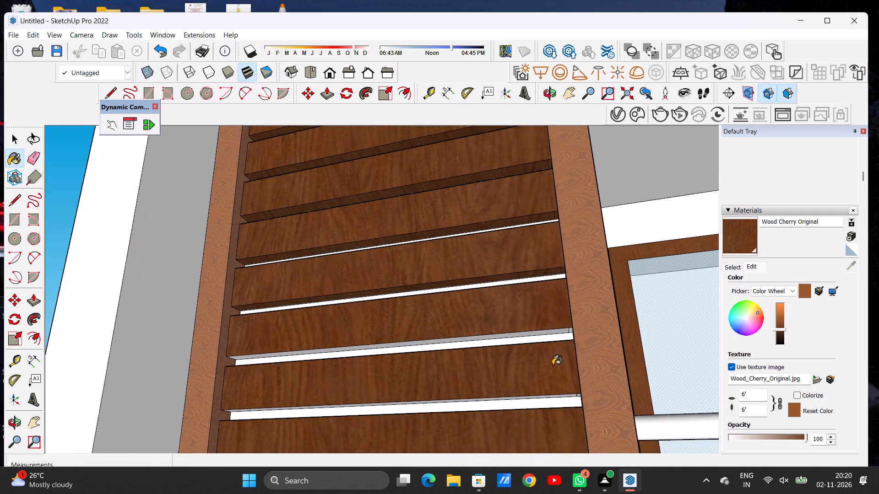
{"action": "scroll", "coordinate": [553, 365], "scroll_direction": "up", "scroll_amount": 2}
{"action": "scroll", "coordinate": [559, 348], "scroll_direction": "down", "scroll_amount": 1}
{"action": "scroll", "coordinate": [559, 348], "scroll_direction": "up", "scroll_amount": 9}
{"action": "scroll", "coordinate": [574, 320], "scroll_direction": "down", "scroll_amount": 1}
{"action": "scroll", "coordinate": [574, 320], "scroll_direction": "up", "scroll_amount": 17}
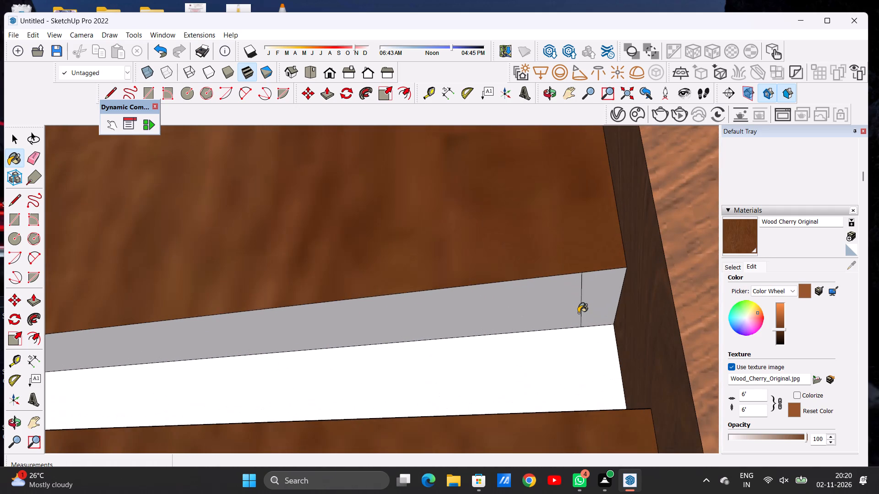
{"action": "left_click", "coordinate": [596, 296]}
{"action": "left_click", "coordinate": [570, 304]}
Paint the end piece and long underside face of the eighth slat from the top with Wood Cherry Original.
{"action": "scroll", "coordinate": [554, 308], "scroll_direction": "down", "scroll_amount": 14}
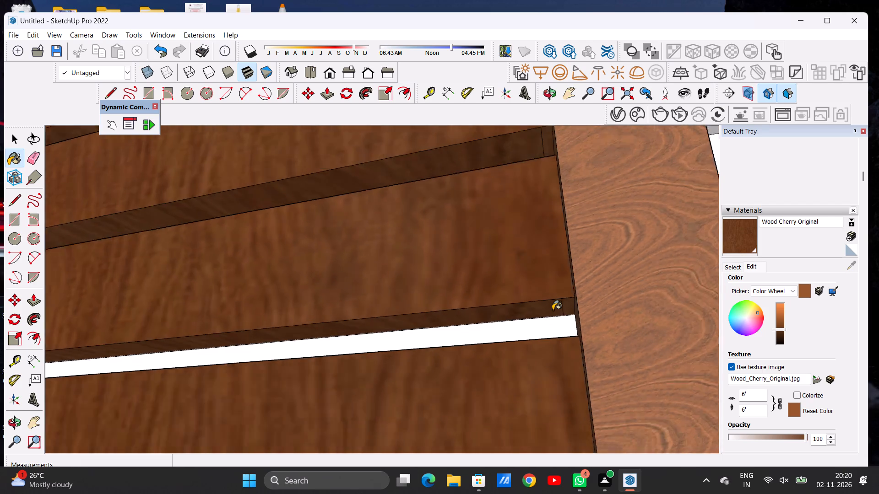
{"action": "scroll", "coordinate": [553, 310], "scroll_direction": "down", "scroll_amount": 15}
{"action": "scroll", "coordinate": [557, 371], "scroll_direction": "up", "scroll_amount": 6}
{"action": "scroll", "coordinate": [556, 373], "scroll_direction": "down", "scroll_amount": 1}
{"action": "scroll", "coordinate": [556, 373], "scroll_direction": "up", "scroll_amount": 7}
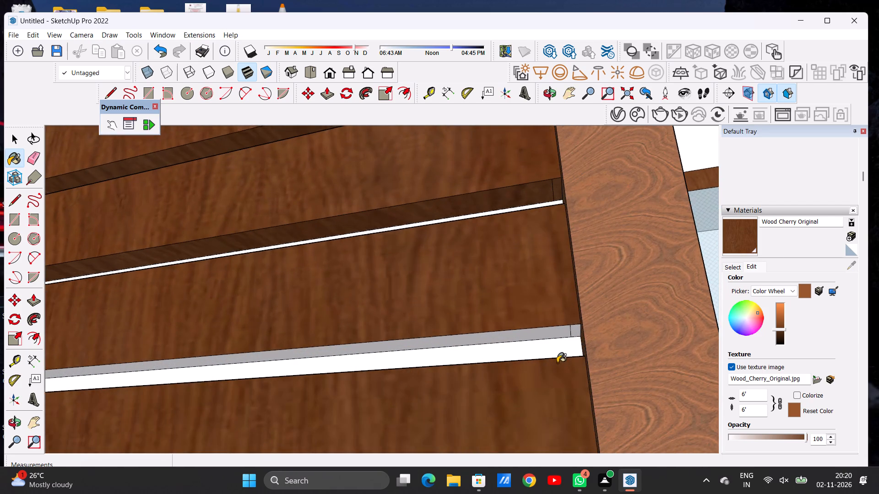
{"action": "scroll", "coordinate": [559, 357], "scroll_direction": "down", "scroll_amount": 1}
{"action": "scroll", "coordinate": [559, 357], "scroll_direction": "up", "scroll_amount": 12}
{"action": "scroll", "coordinate": [570, 333], "scroll_direction": "down", "scroll_amount": 1}
{"action": "scroll", "coordinate": [570, 333], "scroll_direction": "up", "scroll_amount": 1}
{"action": "left_click", "coordinate": [593, 295]}
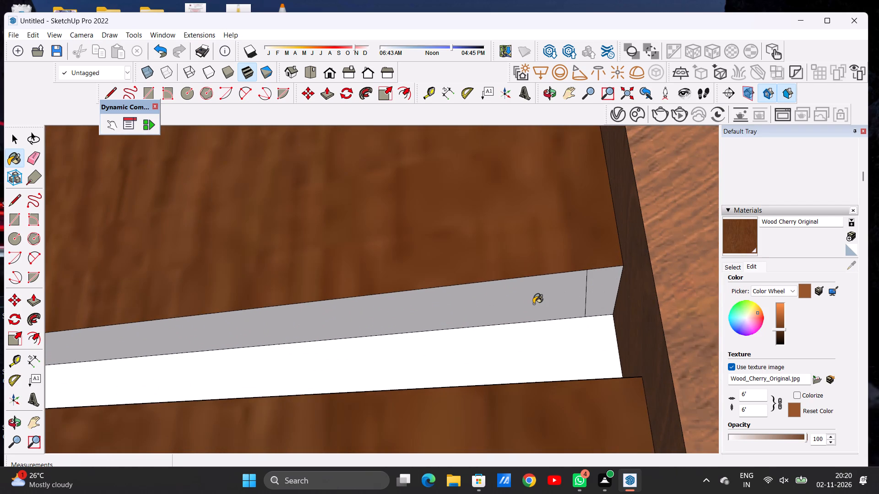
{"action": "left_click", "coordinate": [533, 304]}
Apply Wood Cherry Original to the ninth slat's underside and its small end piece beside the window-side post.
{"action": "scroll", "coordinate": [533, 308], "scroll_direction": "down", "scroll_amount": 14}
{"action": "scroll", "coordinate": [553, 299], "scroll_direction": "down", "scroll_amount": 13}
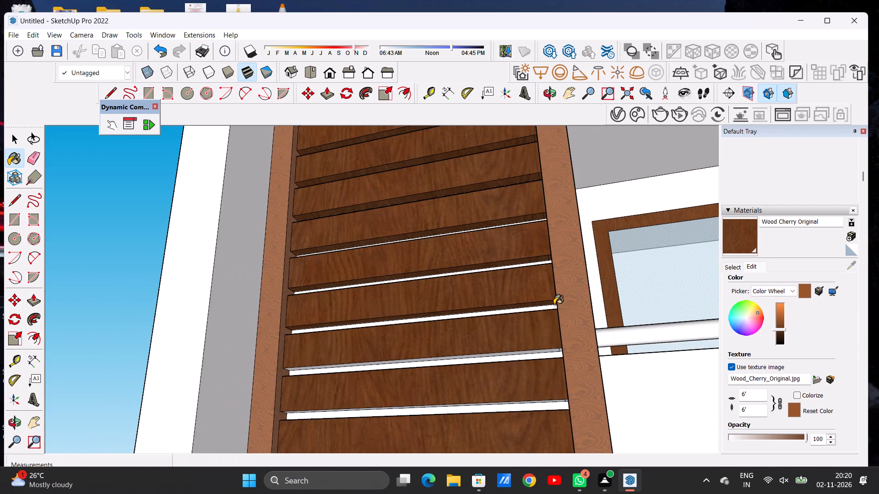
{"action": "scroll", "coordinate": [552, 361], "scroll_direction": "up", "scroll_amount": 20}
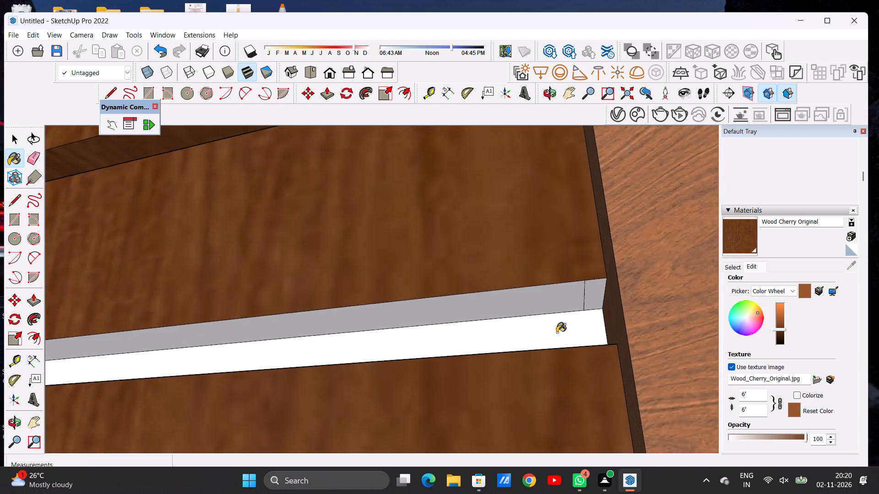
{"action": "scroll", "coordinate": [557, 333], "scroll_direction": "up", "scroll_amount": 3}
{"action": "scroll", "coordinate": [599, 288], "scroll_direction": "up", "scroll_amount": 4}
{"action": "left_click", "coordinate": [601, 285]}
{"action": "left_click", "coordinate": [549, 295]}
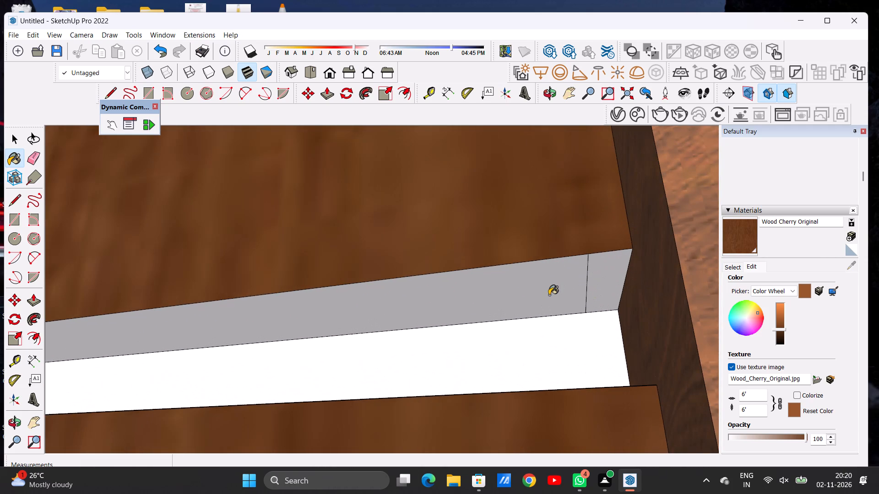
Paint both underside faces of the tenth slat from the top, end piece and long strip, with Wood Cherry Original.
{"action": "scroll", "coordinate": [559, 297], "scroll_direction": "down", "scroll_amount": 5}
{"action": "scroll", "coordinate": [564, 300], "scroll_direction": "up", "scroll_amount": 1}
{"action": "scroll", "coordinate": [564, 300], "scroll_direction": "down", "scroll_amount": 14}
{"action": "scroll", "coordinate": [550, 286], "scroll_direction": "down", "scroll_amount": 8}
{"action": "scroll", "coordinate": [556, 369], "scroll_direction": "up", "scroll_amount": 2}
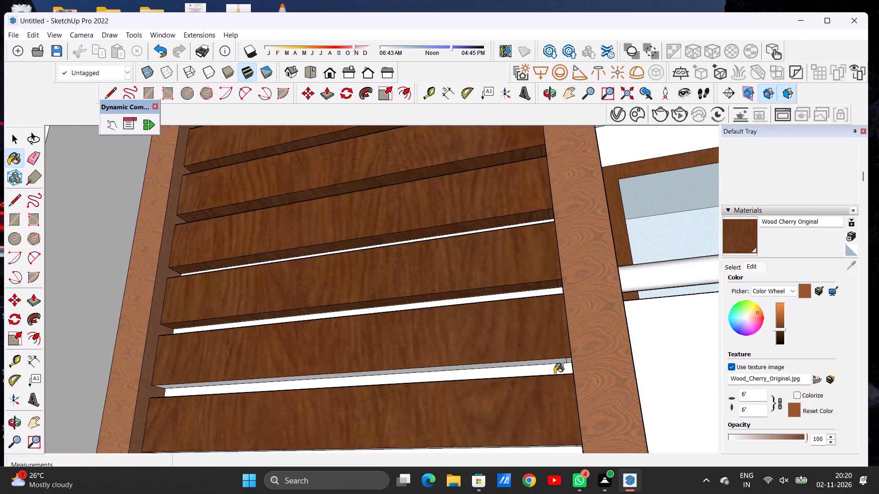
{"action": "scroll", "coordinate": [554, 373], "scroll_direction": "up", "scroll_amount": 5}
{"action": "scroll", "coordinate": [564, 369], "scroll_direction": "down", "scroll_amount": 1}
{"action": "scroll", "coordinate": [564, 369], "scroll_direction": "up", "scroll_amount": 7}
{"action": "scroll", "coordinate": [589, 330], "scroll_direction": "up", "scroll_amount": 9}
{"action": "scroll", "coordinate": [589, 330], "scroll_direction": "down", "scroll_amount": 1}
{"action": "scroll", "coordinate": [589, 330], "scroll_direction": "up", "scroll_amount": 3}
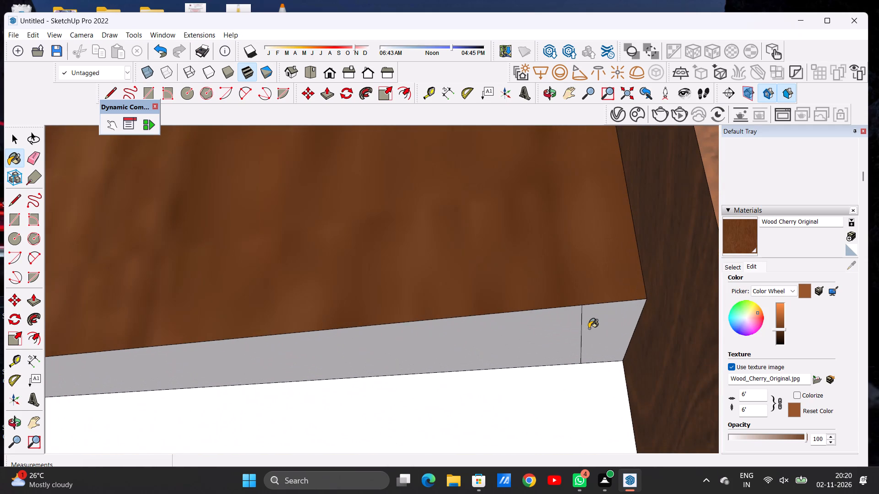
{"action": "left_click", "coordinate": [589, 328]}
{"action": "left_click", "coordinate": [553, 336]}
Paint the eleventh slat's underside and its small end piece beside the post with Wood Cherry Original.
{"action": "scroll", "coordinate": [553, 336], "scroll_direction": "down", "scroll_amount": 16}
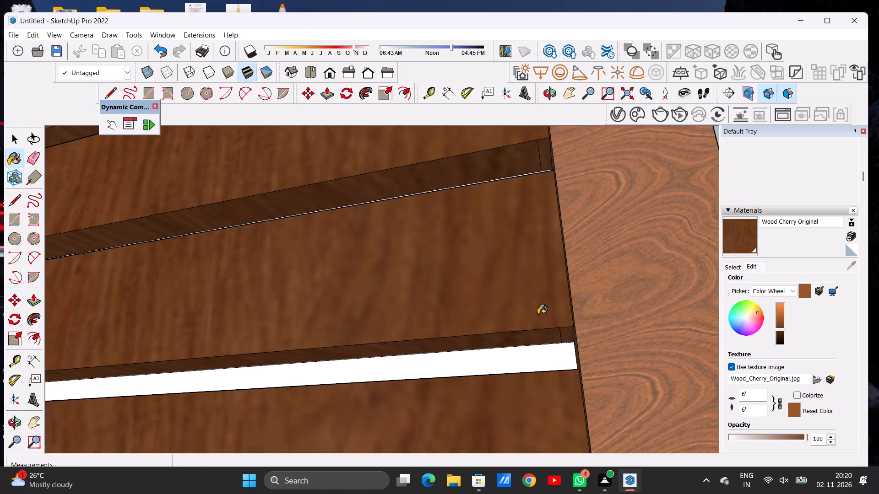
{"action": "scroll", "coordinate": [538, 314], "scroll_direction": "down", "scroll_amount": 18}
{"action": "scroll", "coordinate": [537, 360], "scroll_direction": "up", "scroll_amount": 2}
{"action": "scroll", "coordinate": [537, 362], "scroll_direction": "down", "scroll_amount": 1}
{"action": "scroll", "coordinate": [538, 366], "scroll_direction": "up", "scroll_amount": 1}
{"action": "scroll", "coordinate": [539, 368], "scroll_direction": "down", "scroll_amount": 1}
{"action": "scroll", "coordinate": [540, 370], "scroll_direction": "up", "scroll_amount": 10}
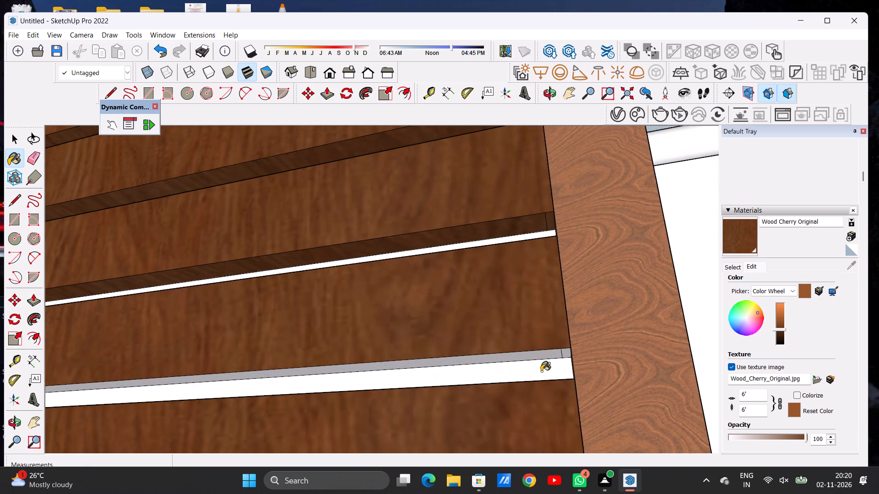
{"action": "scroll", "coordinate": [541, 371], "scroll_direction": "up", "scroll_amount": 3}
{"action": "scroll", "coordinate": [541, 371], "scroll_direction": "down", "scroll_amount": 1}
{"action": "scroll", "coordinate": [541, 371], "scroll_direction": "up", "scroll_amount": 1}
{"action": "scroll", "coordinate": [541, 371], "scroll_direction": "down", "scroll_amount": 1}
{"action": "scroll", "coordinate": [541, 371], "scroll_direction": "up", "scroll_amount": 1}
{"action": "scroll", "coordinate": [541, 371], "scroll_direction": "down", "scroll_amount": 1}
{"action": "scroll", "coordinate": [541, 371], "scroll_direction": "up", "scroll_amount": 1}
{"action": "scroll", "coordinate": [541, 371], "scroll_direction": "down", "scroll_amount": 1}
{"action": "scroll", "coordinate": [564, 353], "scroll_direction": "up", "scroll_amount": 16}
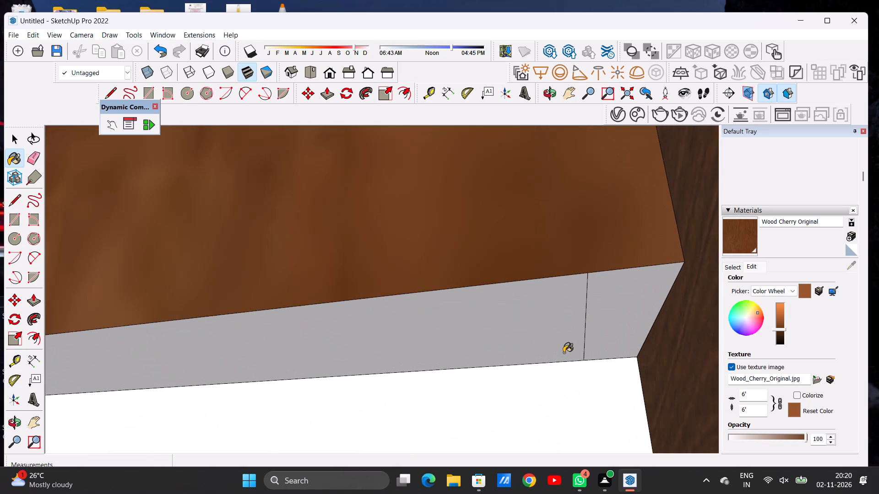
{"action": "left_click", "coordinate": [614, 313]}
{"action": "left_click", "coordinate": [570, 320]}
Apply Wood Cherry Original to the small end piece and long underside face of the twelfth slat from the top.
{"action": "scroll", "coordinate": [570, 320], "scroll_direction": "down", "scroll_amount": 16}
{"action": "scroll", "coordinate": [560, 322], "scroll_direction": "up", "scroll_amount": 1}
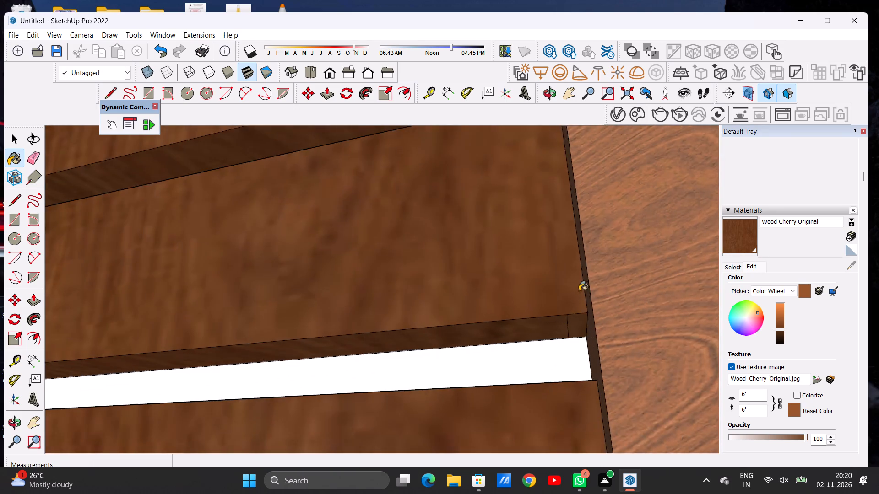
{"action": "scroll", "coordinate": [579, 291], "scroll_direction": "down", "scroll_amount": 6}
{"action": "scroll", "coordinate": [537, 284], "scroll_direction": "down", "scroll_amount": 14}
{"action": "scroll", "coordinate": [552, 365], "scroll_direction": "up", "scroll_amount": 10}
{"action": "scroll", "coordinate": [540, 359], "scroll_direction": "down", "scroll_amount": 1}
{"action": "scroll", "coordinate": [540, 359], "scroll_direction": "up", "scroll_amount": 2}
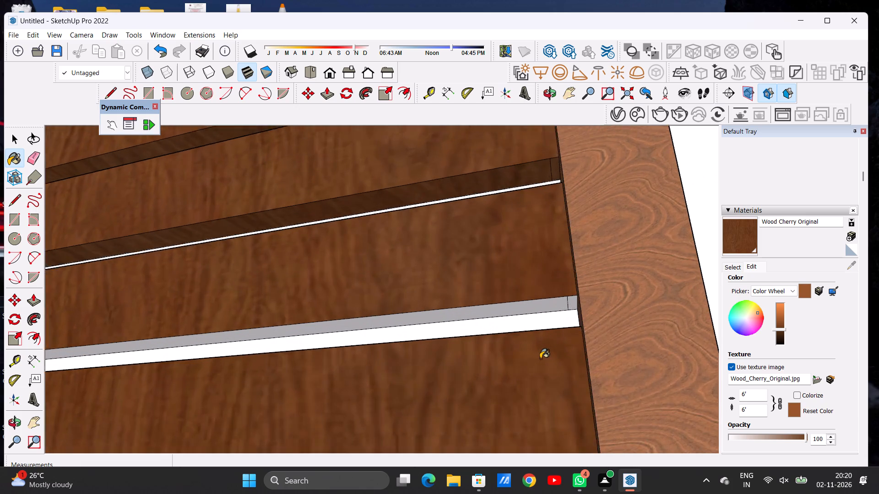
{"action": "scroll", "coordinate": [540, 359], "scroll_direction": "up", "scroll_amount": 2}
{"action": "scroll", "coordinate": [559, 304], "scroll_direction": "up", "scroll_amount": 7}
{"action": "scroll", "coordinate": [574, 288], "scroll_direction": "down", "scroll_amount": 1}
{"action": "scroll", "coordinate": [574, 288], "scroll_direction": "up", "scroll_amount": 1}
{"action": "scroll", "coordinate": [574, 288], "scroll_direction": "down", "scroll_amount": 1}
{"action": "scroll", "coordinate": [574, 288], "scroll_direction": "up", "scroll_amount": 4}
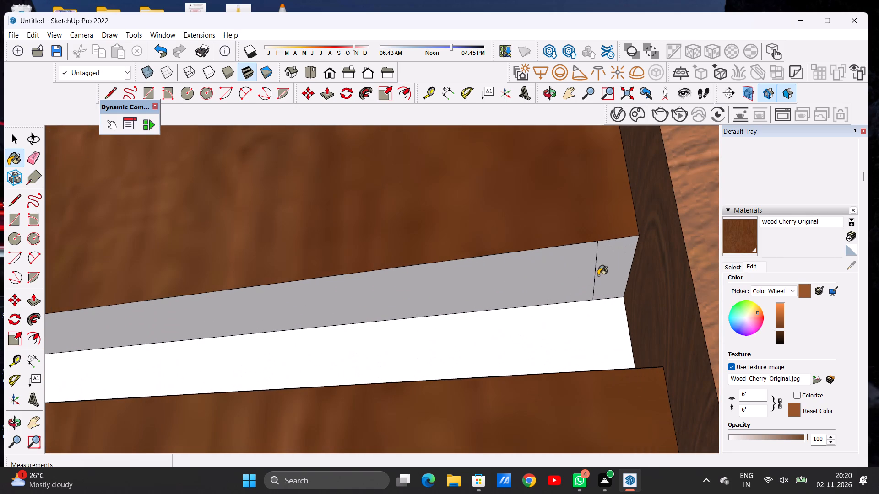
{"action": "left_click", "coordinate": [598, 275]}
{"action": "left_click", "coordinate": [582, 278]}
Paint the underside of the thirteenth slat from the top and its small end piece with Wood Cherry Original.
{"action": "scroll", "coordinate": [572, 292], "scroll_direction": "down", "scroll_amount": 20}
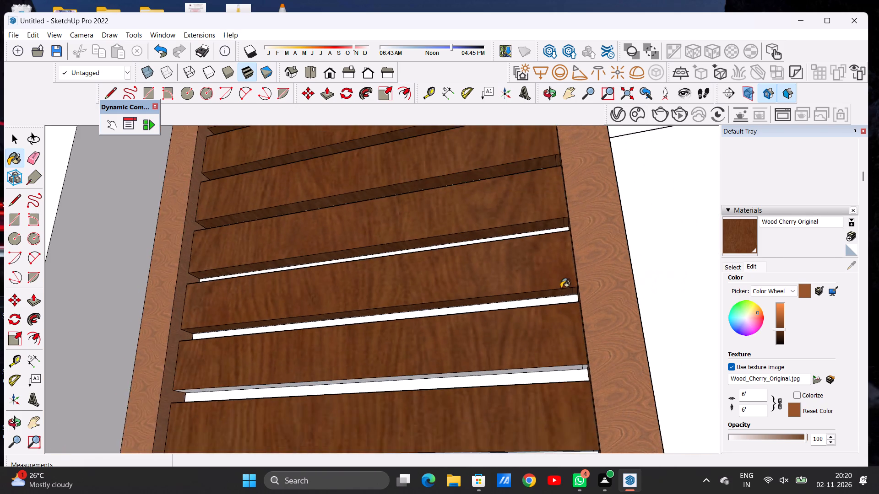
{"action": "scroll", "coordinate": [561, 288], "scroll_direction": "down", "scroll_amount": 5}
{"action": "scroll", "coordinate": [566, 355], "scroll_direction": "up", "scroll_amount": 14}
{"action": "scroll", "coordinate": [593, 303], "scroll_direction": "up", "scroll_amount": 3}
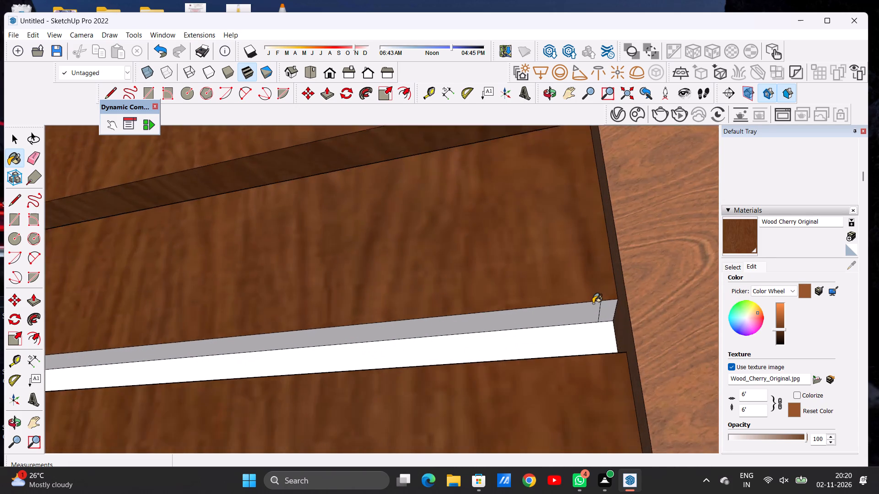
{"action": "scroll", "coordinate": [593, 303], "scroll_direction": "up", "scroll_amount": 14}
{"action": "left_click", "coordinate": [595, 311]}
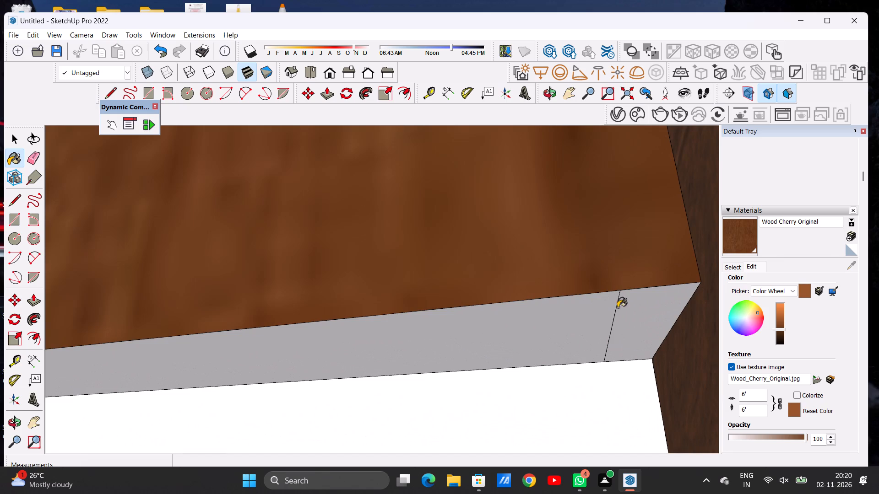
{"action": "left_click", "coordinate": [647, 311]}
Paint the small end piece and long underside face of the fourteenth slat from the top with Wood Cherry Original.
{"action": "scroll", "coordinate": [612, 306], "scroll_direction": "down", "scroll_amount": 7}
{"action": "scroll", "coordinate": [575, 314], "scroll_direction": "down", "scroll_amount": 13}
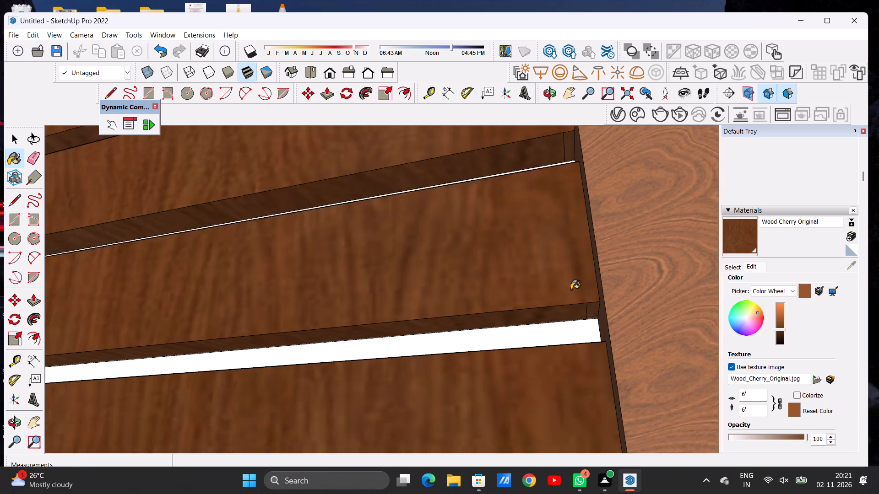
{"action": "scroll", "coordinate": [571, 290], "scroll_direction": "down", "scroll_amount": 15}
{"action": "scroll", "coordinate": [562, 363], "scroll_direction": "up", "scroll_amount": 13}
{"action": "scroll", "coordinate": [552, 349], "scroll_direction": "down", "scroll_amount": 1}
{"action": "scroll", "coordinate": [552, 349], "scroll_direction": "up", "scroll_amount": 3}
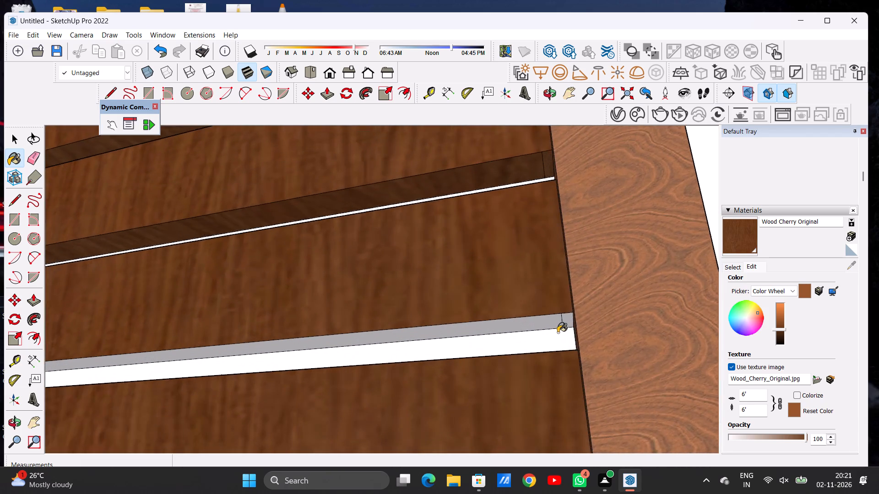
{"action": "scroll", "coordinate": [558, 333], "scroll_direction": "up", "scroll_amount": 12}
{"action": "left_click", "coordinate": [570, 308]}
{"action": "left_click", "coordinate": [534, 314]}
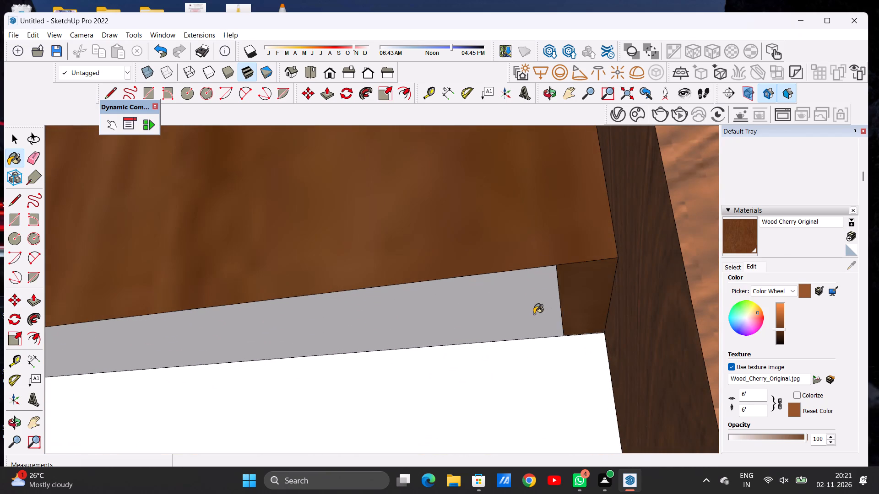
Cover the fifteenth slat's small end piece and long underside face with Wood Cherry Original.
{"action": "scroll", "coordinate": [534, 314], "scroll_direction": "down", "scroll_amount": 14}
{"action": "scroll", "coordinate": [554, 308], "scroll_direction": "down", "scroll_amount": 14}
{"action": "scroll", "coordinate": [545, 379], "scroll_direction": "up", "scroll_amount": 5}
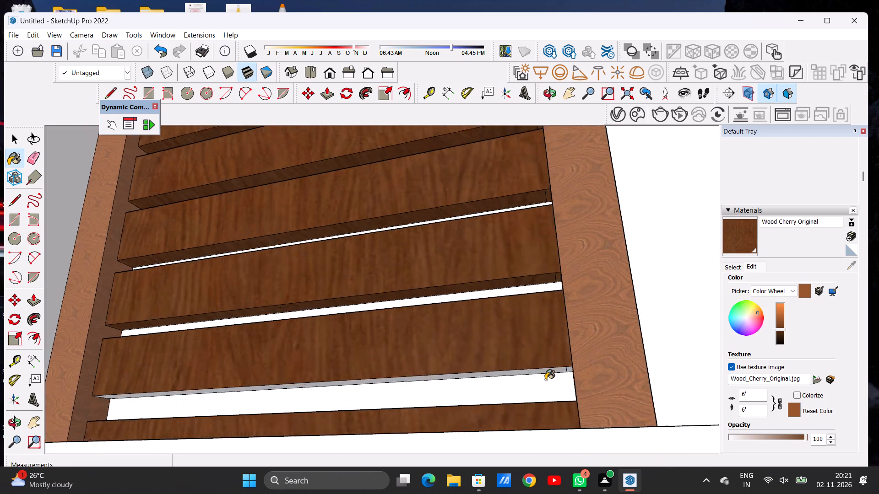
{"action": "scroll", "coordinate": [545, 380], "scroll_direction": "up", "scroll_amount": 5}
{"action": "scroll", "coordinate": [570, 375], "scroll_direction": "down", "scroll_amount": 1}
{"action": "scroll", "coordinate": [570, 375], "scroll_direction": "up", "scroll_amount": 11}
{"action": "scroll", "coordinate": [583, 366], "scroll_direction": "down", "scroll_amount": 1}
{"action": "scroll", "coordinate": [583, 366], "scroll_direction": "up", "scroll_amount": 9}
{"action": "left_click", "coordinate": [602, 323]}
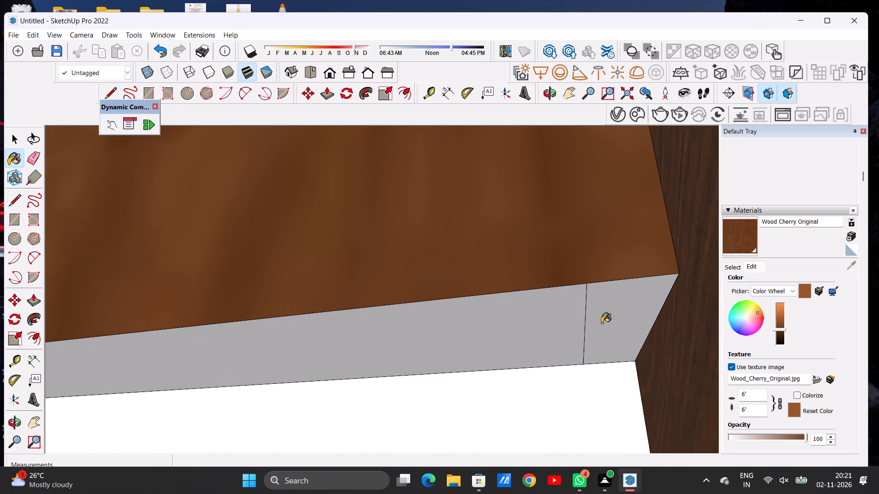
{"action": "left_click", "coordinate": [564, 329]}
Examine the balcony louvre panel from the front, from its lowest slats to its top, and the surrounding facade.
{"action": "scroll", "coordinate": [564, 329], "scroll_direction": "down", "scroll_amount": 13}
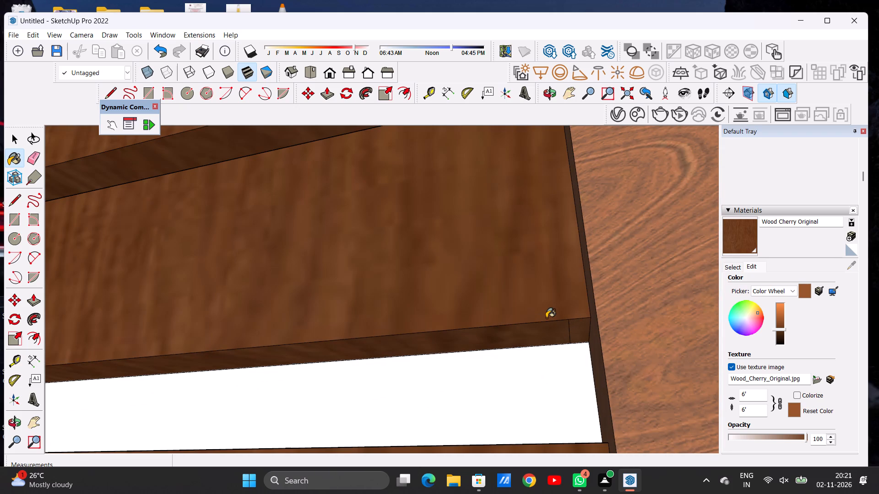
{"action": "scroll", "coordinate": [548, 320], "scroll_direction": "down", "scroll_amount": 15}
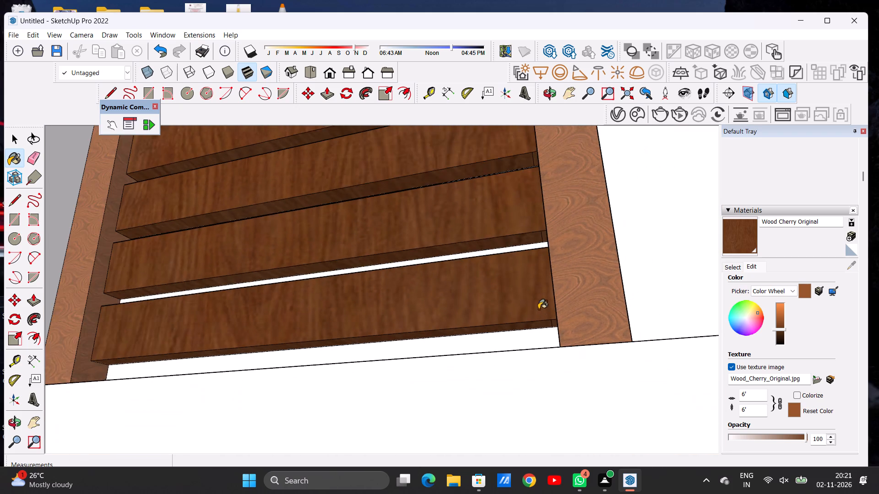
{"action": "scroll", "coordinate": [538, 309], "scroll_direction": "down", "scroll_amount": 2}
{"action": "key", "text": "space"}
{"action": "type", "text": "O"}
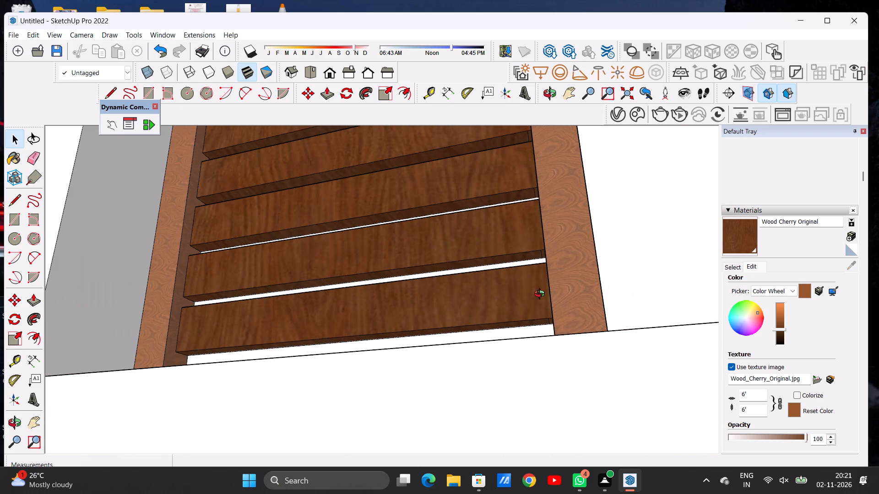
{"action": "left_click_drag", "start_coordinate": [542, 295], "coordinate": [552, 384]}
{"action": "scroll", "coordinate": [521, 352], "scroll_direction": "down", "scroll_amount": 9}
{"action": "left_click_drag", "start_coordinate": [506, 335], "coordinate": [538, 411]}
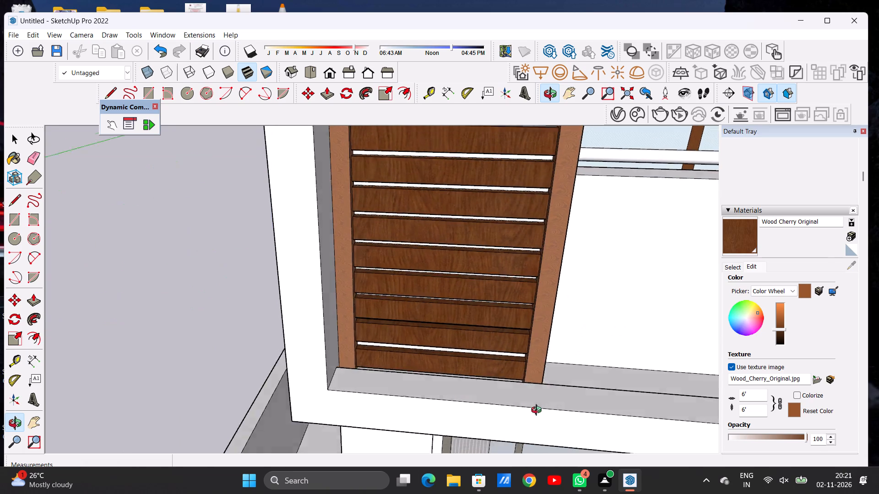
{"action": "left_click_drag", "start_coordinate": [538, 411], "coordinate": [545, 421]}
{"action": "scroll", "coordinate": [434, 351], "scroll_direction": "down", "scroll_amount": 5}
{"action": "scroll", "coordinate": [432, 354], "scroll_direction": "up", "scroll_amount": 1}
{"action": "scroll", "coordinate": [432, 354], "scroll_direction": "down", "scroll_amount": 1}
{"action": "left_click_drag", "start_coordinate": [443, 277], "coordinate": [454, 231]}
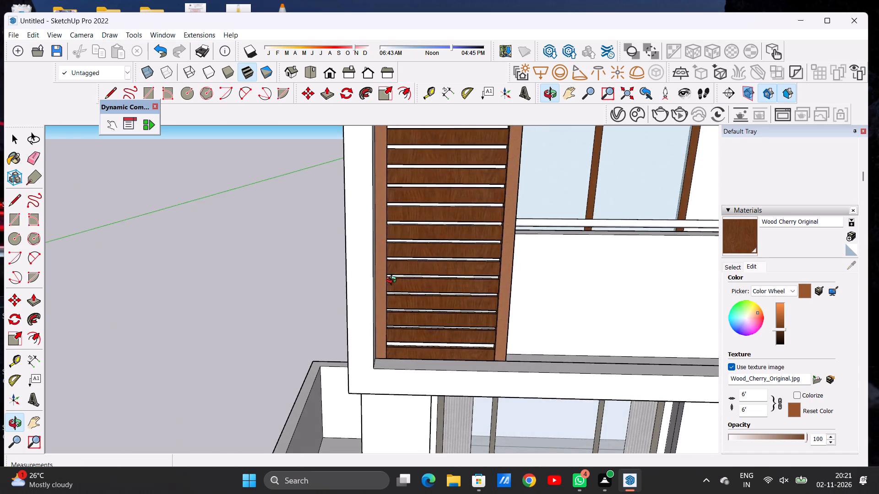
{"action": "scroll", "coordinate": [368, 303], "scroll_direction": "down", "scroll_amount": 8}
{"action": "left_click_drag", "start_coordinate": [418, 306], "coordinate": [423, 264]}
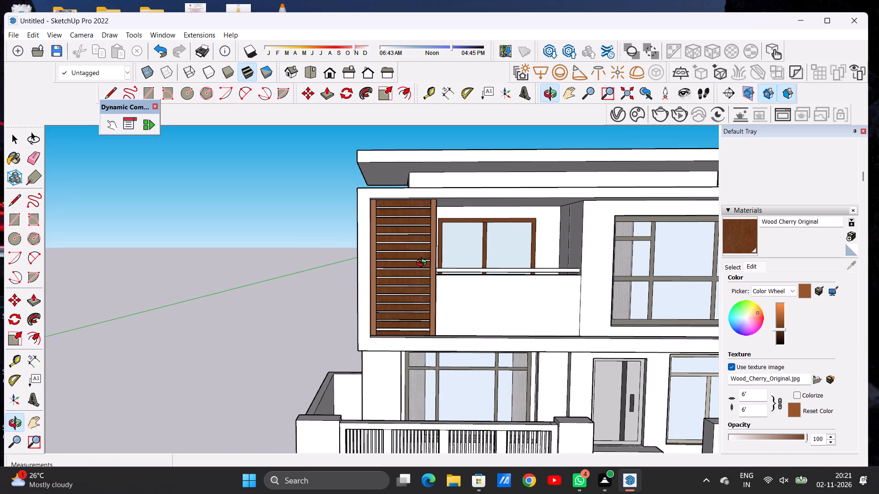
{"action": "scroll", "coordinate": [428, 196], "scroll_direction": "up", "scroll_amount": 10}
{"action": "scroll", "coordinate": [445, 217], "scroll_direction": "down", "scroll_amount": 1}
{"action": "scroll", "coordinate": [445, 217], "scroll_direction": "up", "scroll_amount": 1}
{"action": "scroll", "coordinate": [445, 217], "scroll_direction": "down", "scroll_amount": 1}
{"action": "scroll", "coordinate": [445, 217], "scroll_direction": "up", "scroll_amount": 6}
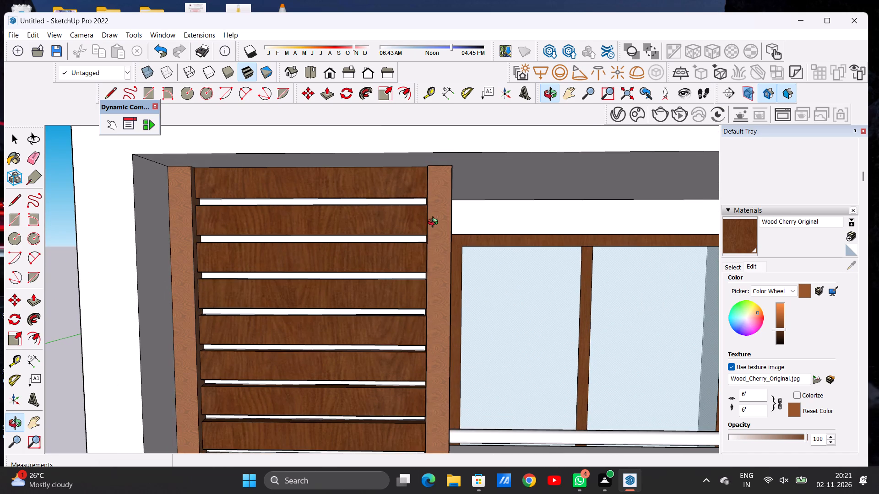
Choose the dark grey Color M07 from the Colors material collection as the paint for use at the louvre panel.
{"action": "key", "text": "space"}
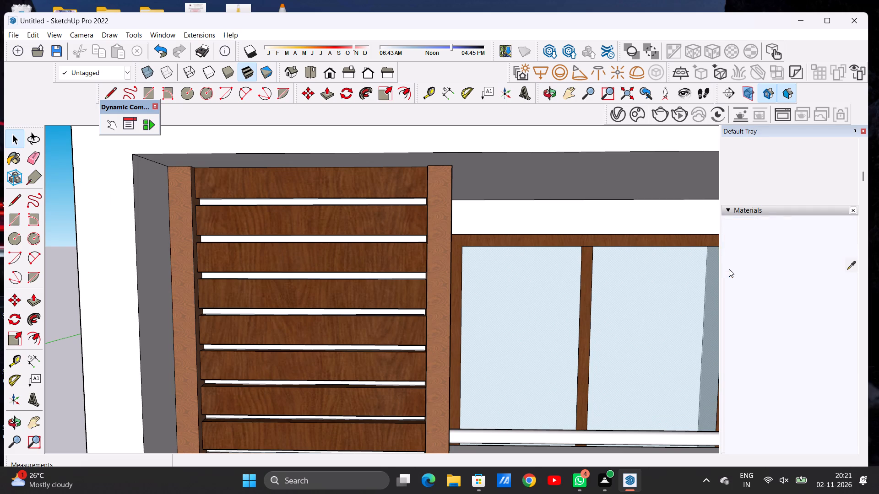
{"action": "left_click", "coordinate": [729, 269]}
{"action": "left_click", "coordinate": [780, 281]}
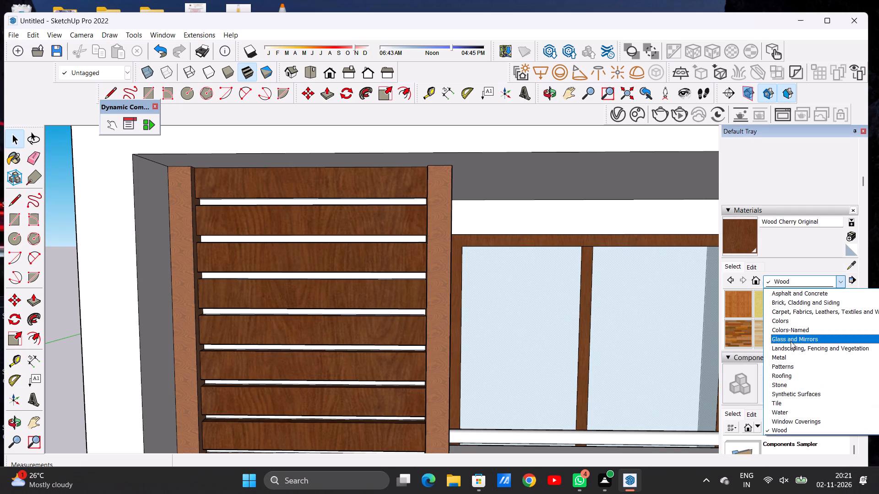
{"action": "left_click", "coordinate": [786, 322]}
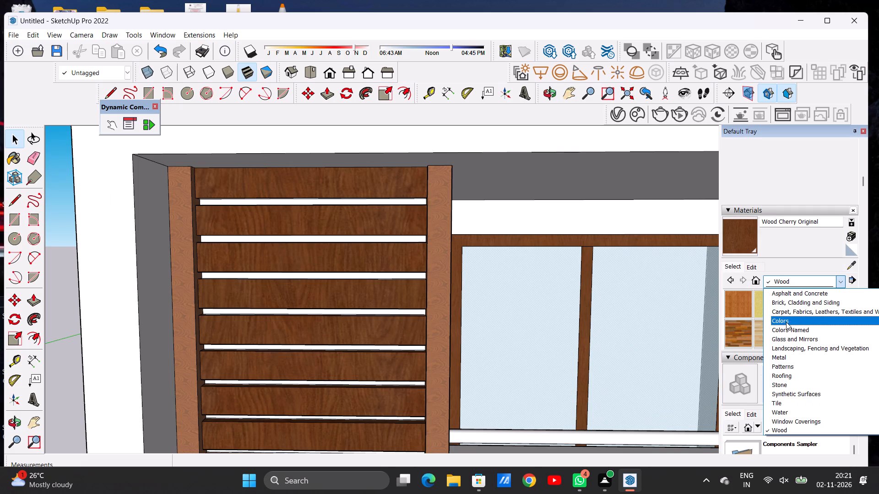
{"action": "scroll", "coordinate": [786, 322], "scroll_direction": "down", "scroll_amount": 7}
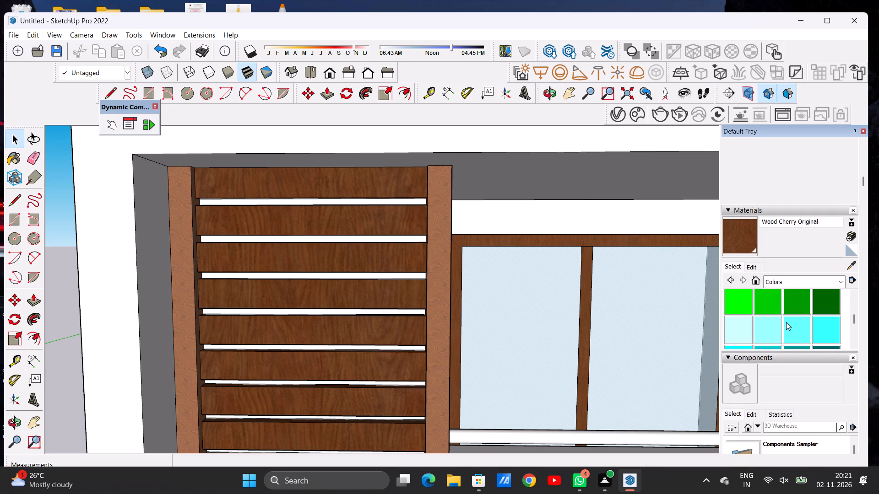
{"action": "scroll", "coordinate": [786, 322], "scroll_direction": "down", "scroll_amount": 5}
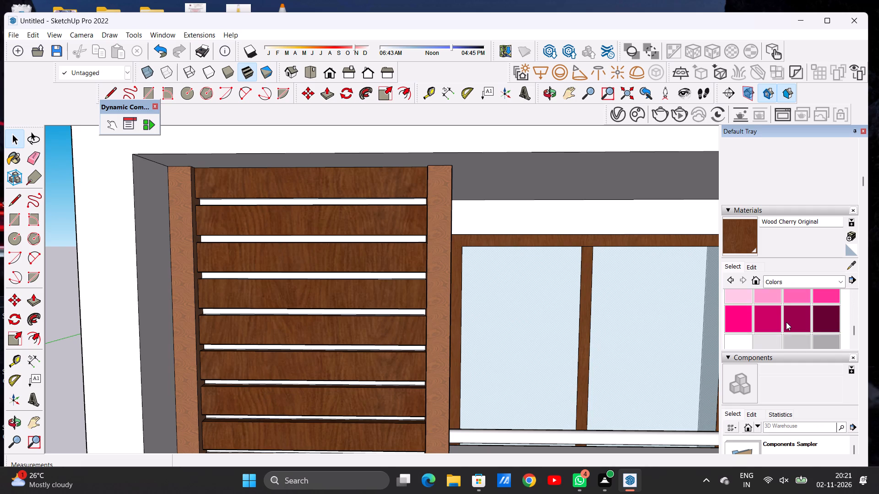
{"action": "scroll", "coordinate": [786, 322], "scroll_direction": "down", "scroll_amount": 1}
{"action": "left_click", "coordinate": [822, 317]}
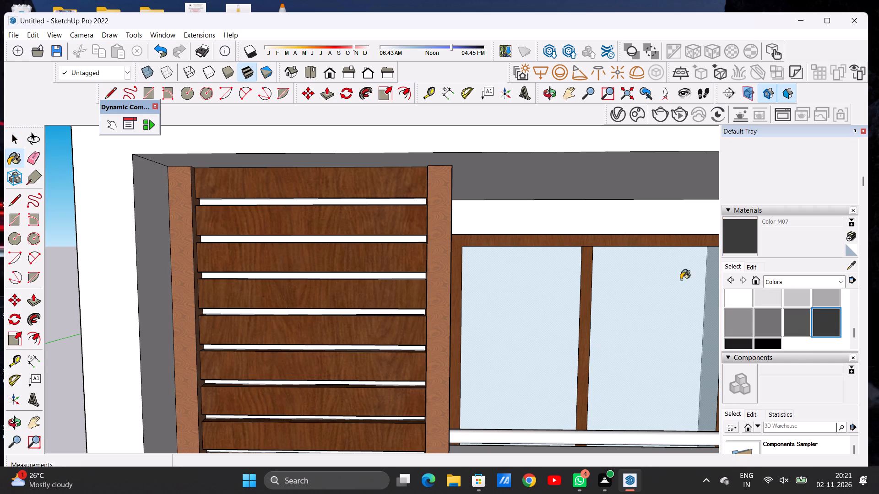
{"action": "scroll", "coordinate": [353, 205], "scroll_direction": "up", "scroll_amount": 1}
{"action": "scroll", "coordinate": [353, 205], "scroll_direction": "down", "scroll_amount": 1}
{"action": "scroll", "coordinate": [353, 205], "scroll_direction": "up", "scroll_amount": 4}
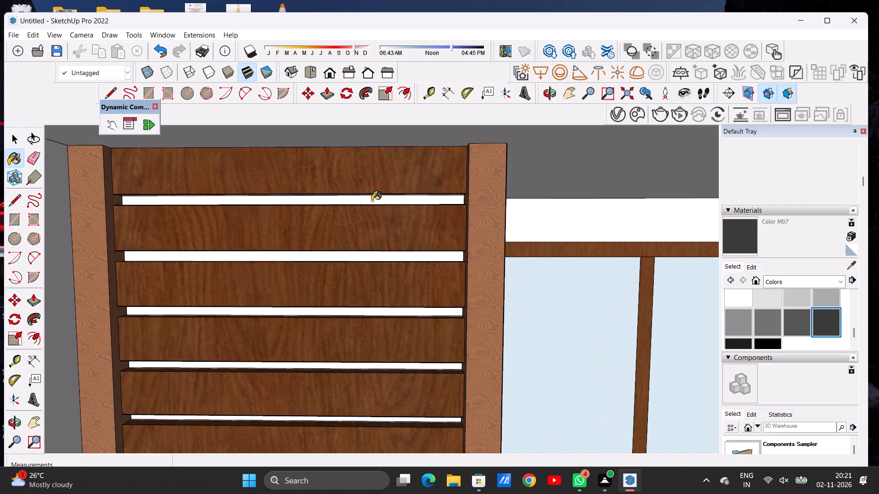
Paint the top four gap strips between the balcony louvre slats with Color M07.
{"action": "left_click", "coordinate": [372, 201]}
{"action": "left_click", "coordinate": [380, 257]}
{"action": "scroll", "coordinate": [407, 224], "scroll_direction": "down", "scroll_amount": 8}
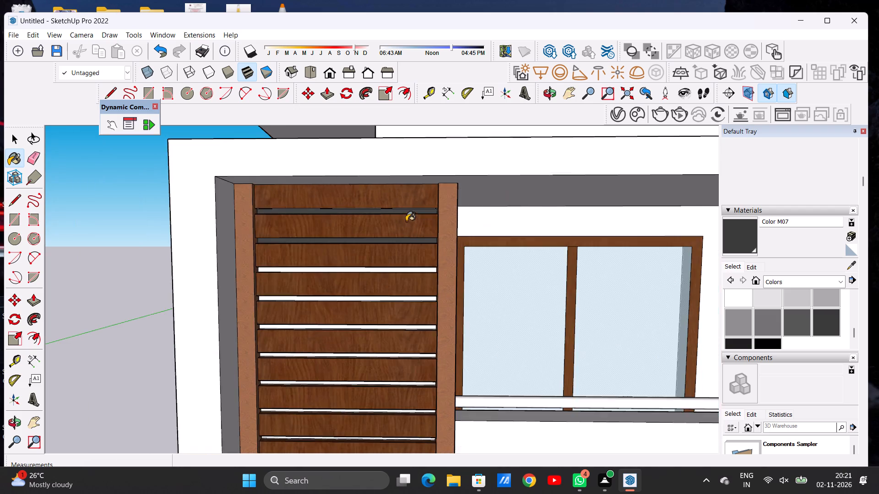
{"action": "scroll", "coordinate": [406, 221], "scroll_direction": "down", "scroll_amount": 4}
{"action": "scroll", "coordinate": [409, 253], "scroll_direction": "up", "scroll_amount": 13}
{"action": "left_click", "coordinate": [412, 253]}
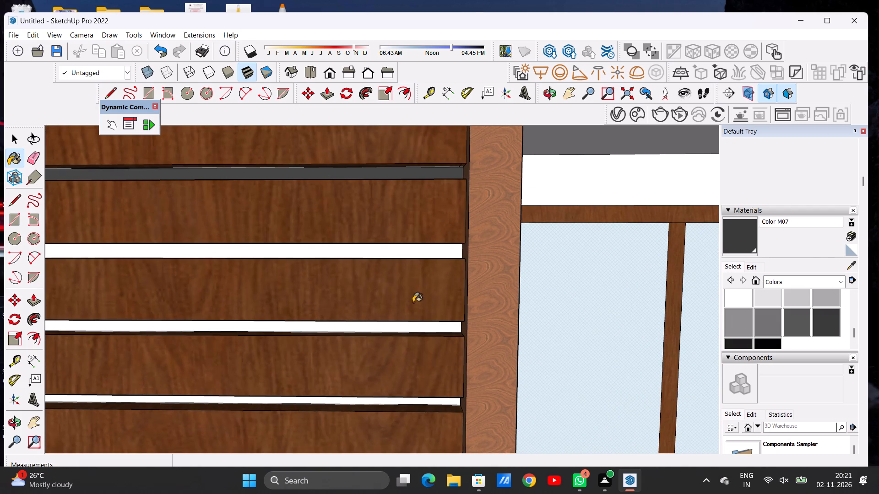
{"action": "left_click", "coordinate": [406, 326]}
Paint the fifth, sixth and seventh gap strips from the top of the louvre panel with Color M07.
{"action": "scroll", "coordinate": [408, 266], "scroll_direction": "down", "scroll_amount": 15}
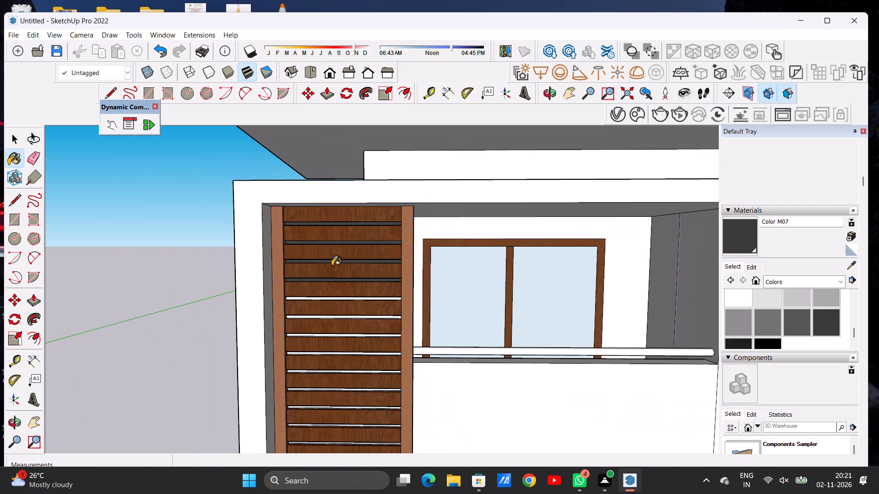
{"action": "scroll", "coordinate": [369, 318], "scroll_direction": "up", "scroll_amount": 7}
{"action": "scroll", "coordinate": [393, 287], "scroll_direction": "up", "scroll_amount": 6}
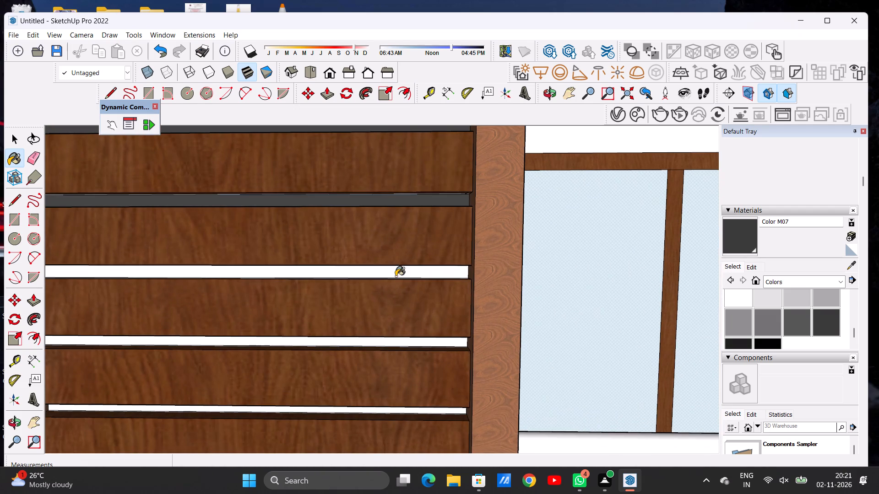
{"action": "left_click", "coordinate": [396, 273]}
{"action": "scroll", "coordinate": [402, 262], "scroll_direction": "down", "scroll_amount": 6}
{"action": "scroll", "coordinate": [397, 316], "scroll_direction": "up", "scroll_amount": 8}
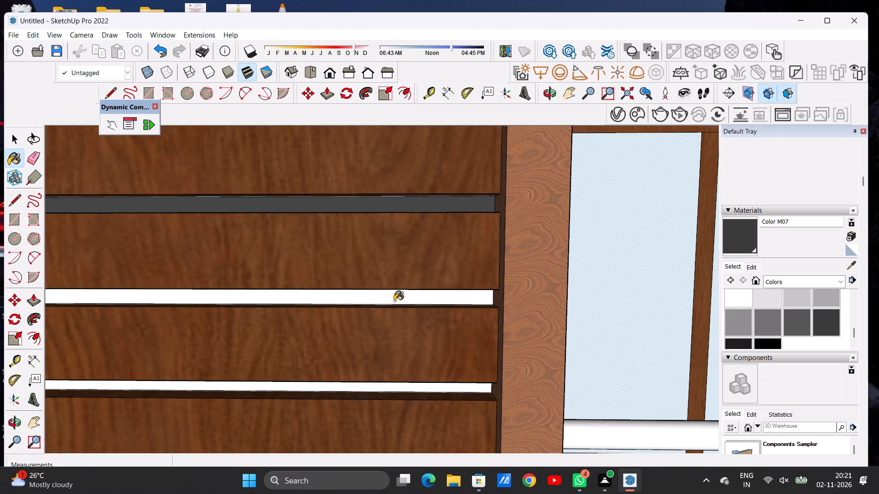
{"action": "left_click", "coordinate": [394, 299]}
{"action": "scroll", "coordinate": [416, 244], "scroll_direction": "down", "scroll_amount": 7}
{"action": "scroll", "coordinate": [413, 322], "scroll_direction": "down", "scroll_amount": 1}
{"action": "scroll", "coordinate": [412, 323], "scroll_direction": "up", "scroll_amount": 13}
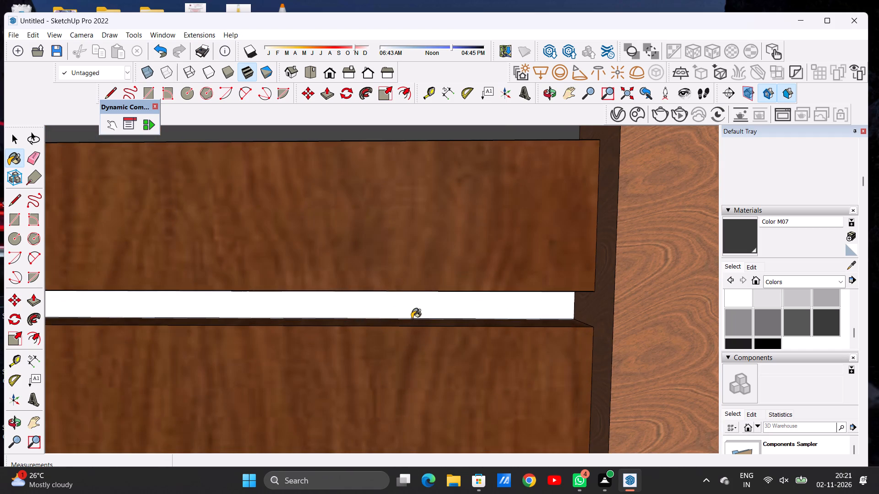
{"action": "left_click", "coordinate": [408, 306]}
Cover the eighth, ninth and tenth gap strips from the top of the louvre panel with Color M07.
{"action": "scroll", "coordinate": [420, 297], "scroll_direction": "down", "scroll_amount": 10}
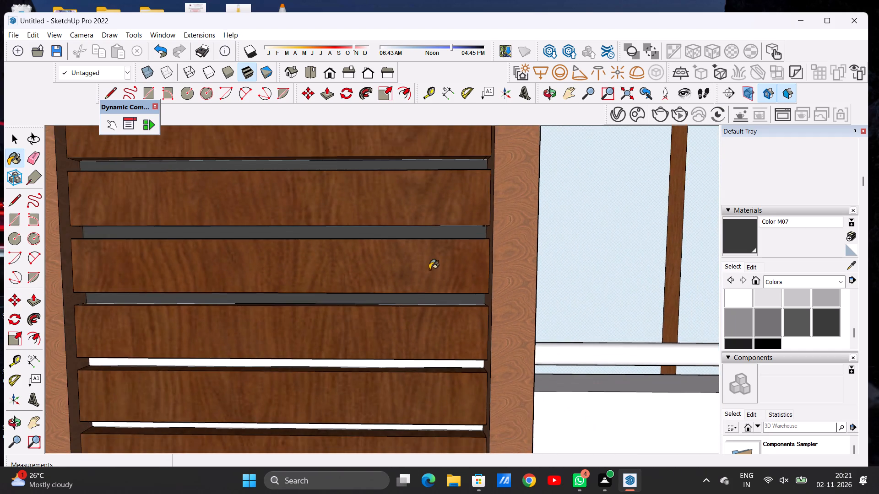
{"action": "scroll", "coordinate": [429, 269], "scroll_direction": "down", "scroll_amount": 5}
{"action": "scroll", "coordinate": [441, 335], "scroll_direction": "down", "scroll_amount": 1}
{"action": "scroll", "coordinate": [441, 336], "scroll_direction": "up", "scroll_amount": 1}
{"action": "scroll", "coordinate": [441, 338], "scroll_direction": "down", "scroll_amount": 2}
{"action": "scroll", "coordinate": [441, 338], "scroll_direction": "up", "scroll_amount": 11}
{"action": "left_click", "coordinate": [442, 327]}
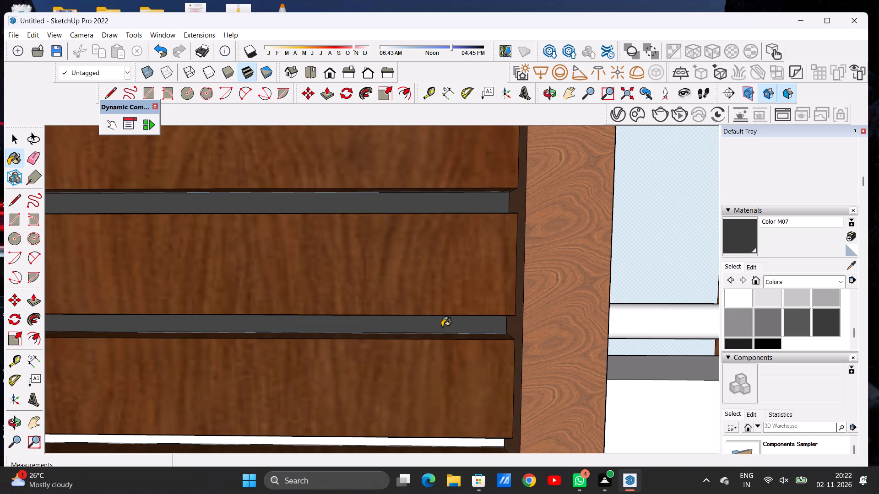
{"action": "scroll", "coordinate": [408, 265], "scroll_direction": "down", "scroll_amount": 9}
{"action": "scroll", "coordinate": [398, 337], "scroll_direction": "up", "scroll_amount": 3}
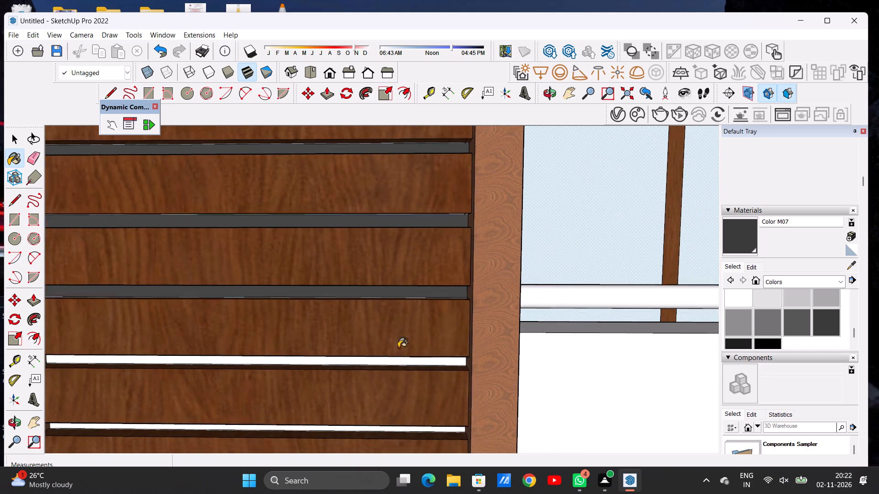
{"action": "scroll", "coordinate": [398, 348], "scroll_direction": "up", "scroll_amount": 5}
{"action": "left_click", "coordinate": [398, 368]}
{"action": "scroll", "coordinate": [402, 285], "scroll_direction": "down", "scroll_amount": 11}
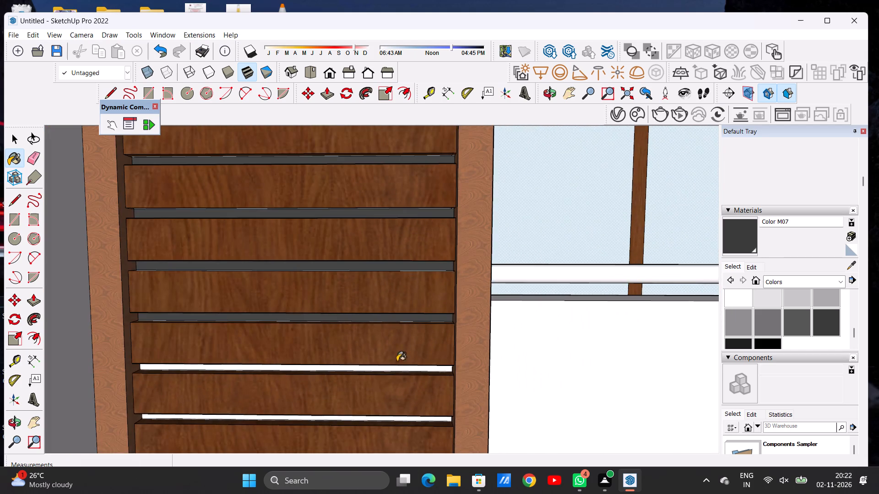
{"action": "scroll", "coordinate": [397, 363], "scroll_direction": "up", "scroll_amount": 14}
{"action": "left_click", "coordinate": [396, 344]}
Fill the eleventh and twelfth gap strips from the top of the louvre panel with Color M07.
{"action": "scroll", "coordinate": [433, 290], "scroll_direction": "down", "scroll_amount": 8}
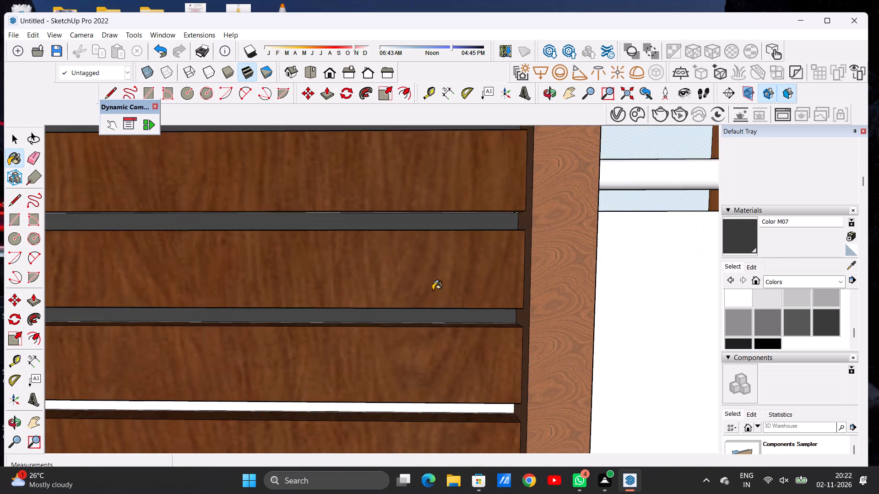
{"action": "scroll", "coordinate": [433, 290], "scroll_direction": "down", "scroll_amount": 4}
{"action": "scroll", "coordinate": [433, 290], "scroll_direction": "up", "scroll_amount": 1}
{"action": "scroll", "coordinate": [433, 290], "scroll_direction": "down", "scroll_amount": 10}
{"action": "scroll", "coordinate": [432, 376], "scroll_direction": "up", "scroll_amount": 8}
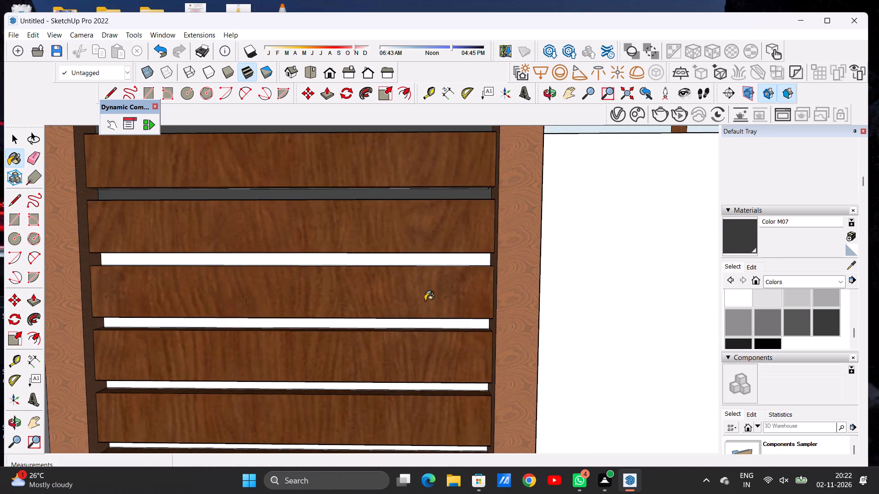
{"action": "scroll", "coordinate": [422, 294], "scroll_direction": "up", "scroll_amount": 7}
{"action": "left_click", "coordinate": [416, 224]}
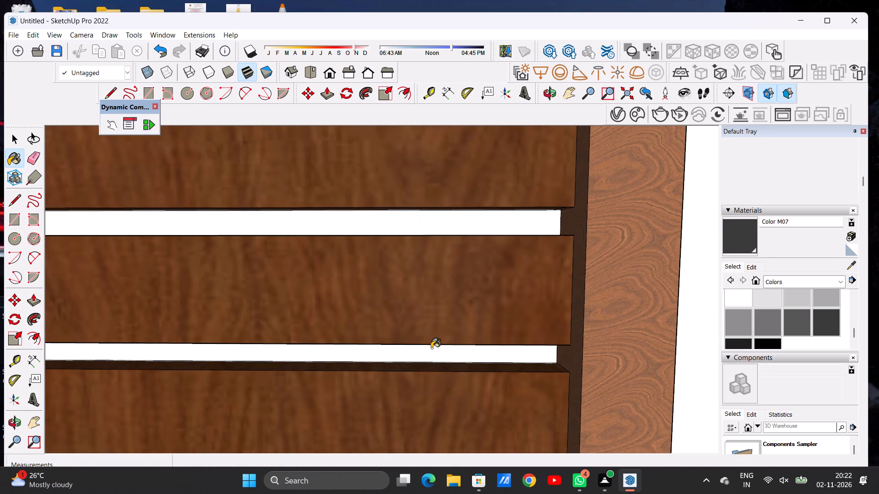
{"action": "left_click", "coordinate": [431, 348]}
Paint the bottom three gap strips between the louvre slats with Color M07.
{"action": "scroll", "coordinate": [458, 328], "scroll_direction": "down", "scroll_amount": 19}
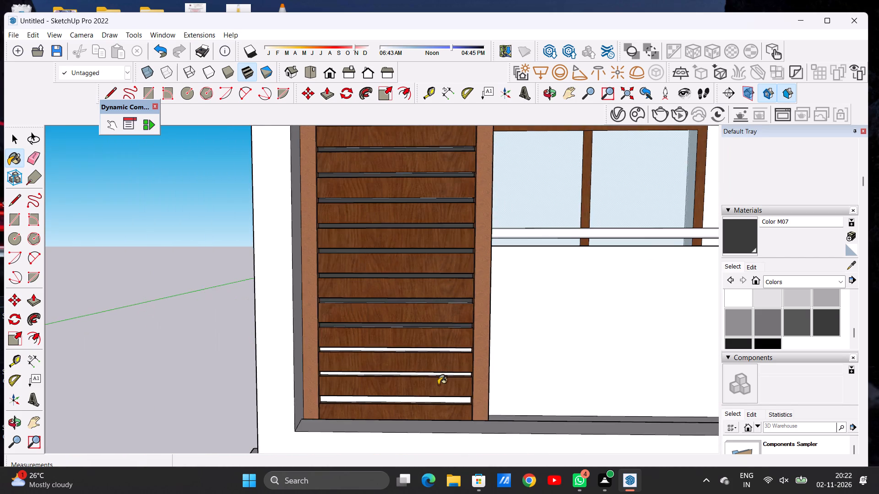
{"action": "scroll", "coordinate": [439, 390], "scroll_direction": "up", "scroll_amount": 15}
{"action": "left_click", "coordinate": [446, 382]}
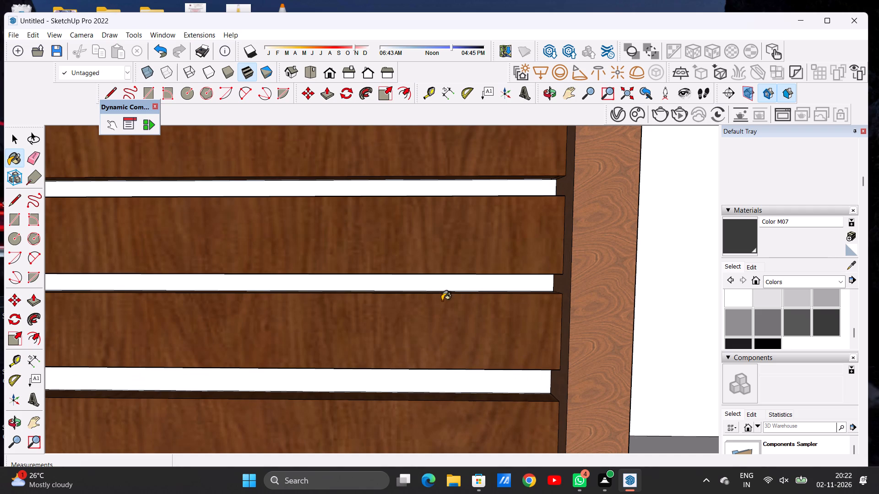
{"action": "left_click", "coordinate": [443, 282]}
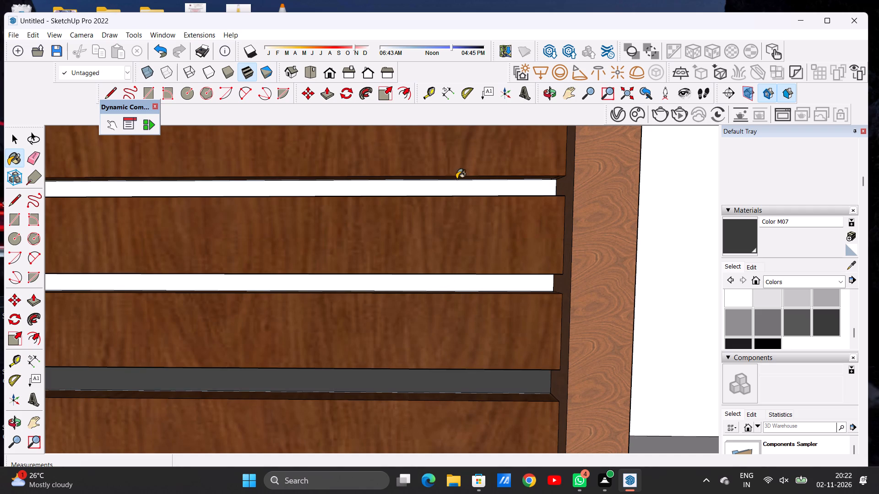
{"action": "left_click", "coordinate": [454, 184]}
Examine the louvre panel from its base to the roof edge and the whole front facade from several angles.
{"action": "scroll", "coordinate": [451, 269], "scroll_direction": "down", "scroll_amount": 1}
{"action": "scroll", "coordinate": [451, 270], "scroll_direction": "up", "scroll_amount": 1}
{"action": "scroll", "coordinate": [451, 270], "scroll_direction": "down", "scroll_amount": 17}
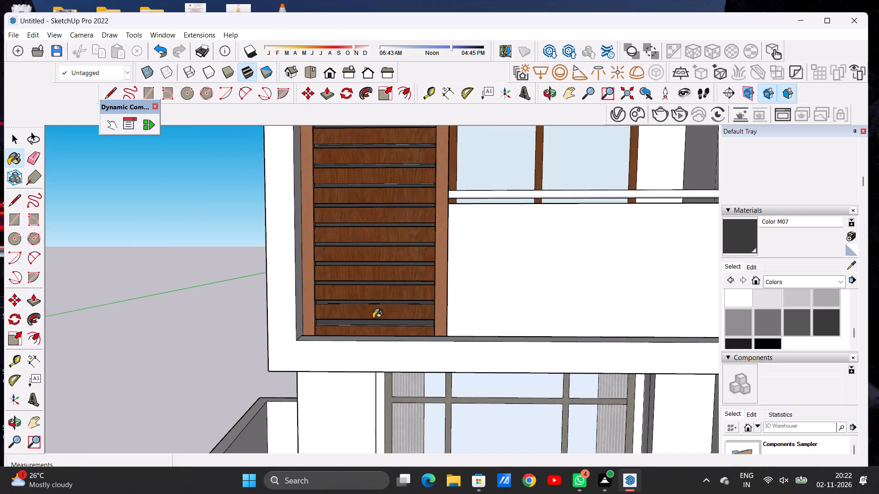
{"action": "scroll", "coordinate": [373, 318], "scroll_direction": "down", "scroll_amount": 13}
{"action": "scroll", "coordinate": [370, 244], "scroll_direction": "down", "scroll_amount": 1}
{"action": "scroll", "coordinate": [370, 244], "scroll_direction": "up", "scroll_amount": 7}
{"action": "scroll", "coordinate": [371, 240], "scroll_direction": "down", "scroll_amount": 1}
{"action": "scroll", "coordinate": [371, 241], "scroll_direction": "up", "scroll_amount": 5}
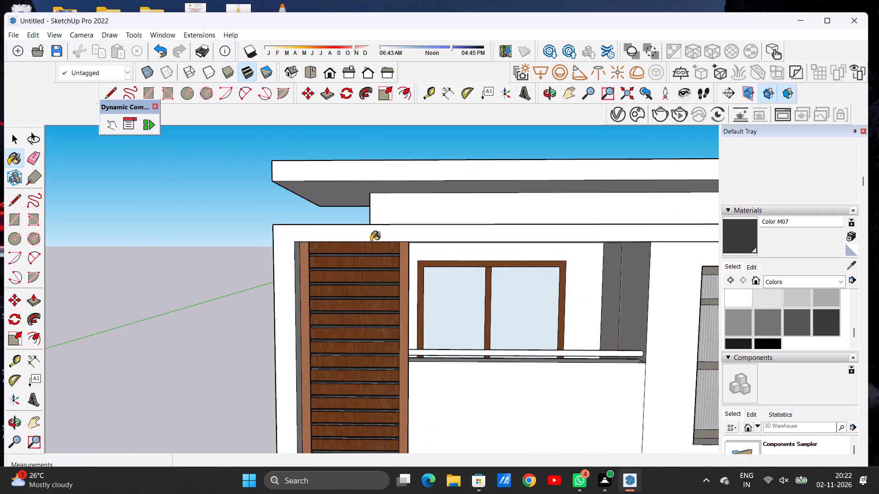
{"action": "key", "text": "space"}
{"action": "left_click", "coordinate": [545, 96]}
{"action": "left_click_drag", "start_coordinate": [519, 260], "coordinate": [297, 273]}
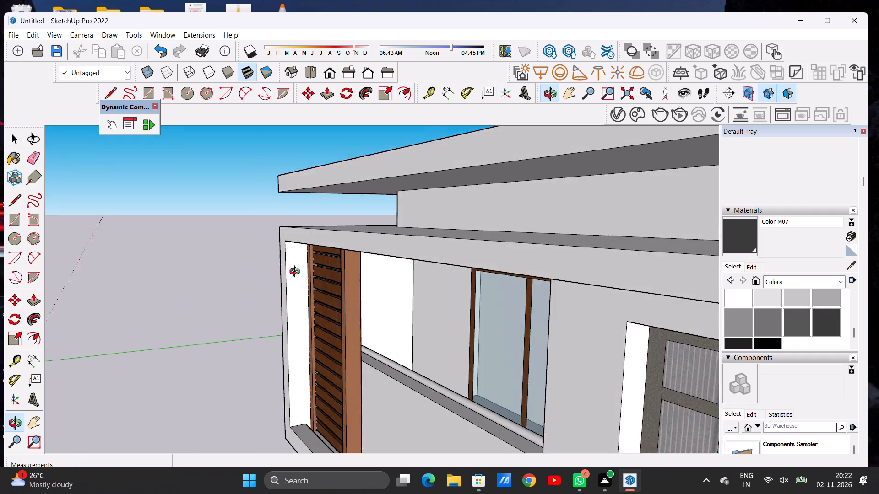
{"action": "left_click_drag", "start_coordinate": [297, 273], "coordinate": [429, 283]}
{"action": "scroll", "coordinate": [400, 268], "scroll_direction": "down", "scroll_amount": 7}
{"action": "left_click_drag", "start_coordinate": [379, 310], "coordinate": [393, 311]}
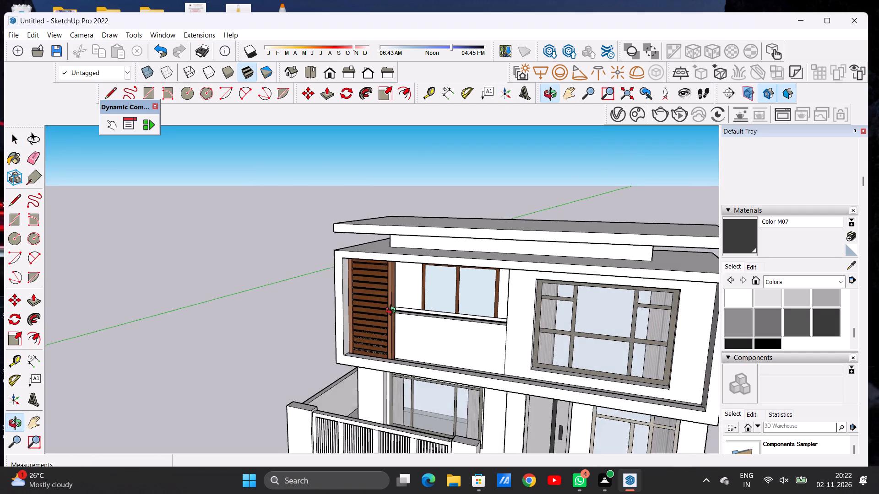
{"action": "left_click_drag", "start_coordinate": [393, 311], "coordinate": [465, 290]}
{"action": "scroll", "coordinate": [304, 295], "scroll_direction": "down", "scroll_amount": 7}
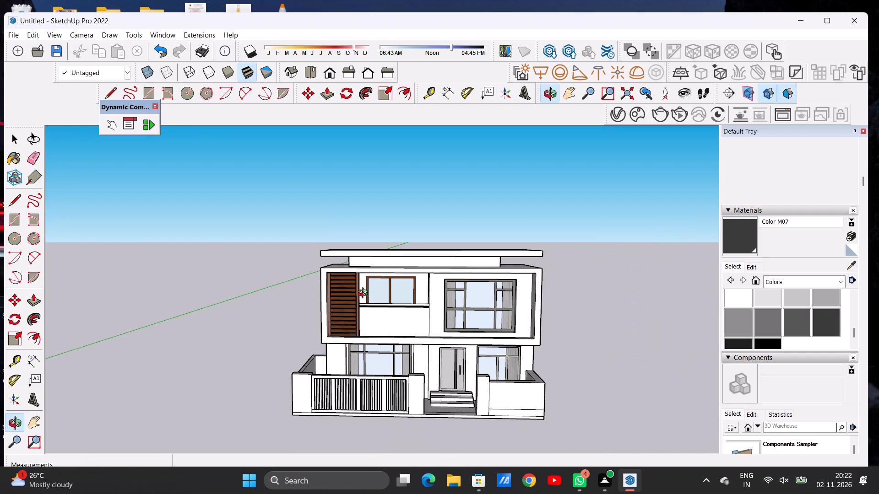
{"action": "scroll", "coordinate": [367, 294], "scroll_direction": "up", "scroll_amount": 2}
{"action": "scroll", "coordinate": [371, 294], "scroll_direction": "down", "scroll_amount": 1}
{"action": "scroll", "coordinate": [371, 294], "scroll_direction": "up", "scroll_amount": 3}
Paint the balcony side wall behind the louvre panel's wooden post, at the end of the railing, with Color M01.
{"action": "left_click_drag", "start_coordinate": [391, 297], "coordinate": [260, 315]}
{"action": "scroll", "coordinate": [360, 300], "scroll_direction": "up", "scroll_amount": 8}
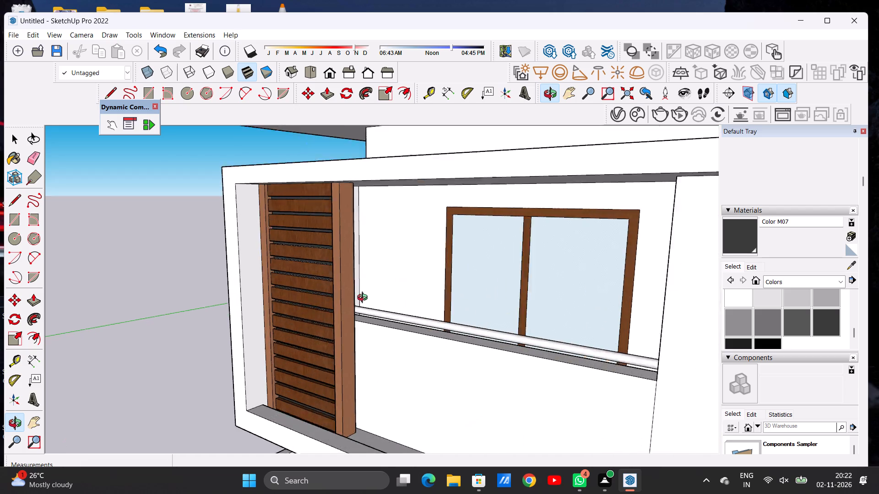
{"action": "scroll", "coordinate": [364, 299], "scroll_direction": "up", "scroll_amount": 4}
{"action": "left_click_drag", "start_coordinate": [425, 284], "coordinate": [268, 284]}
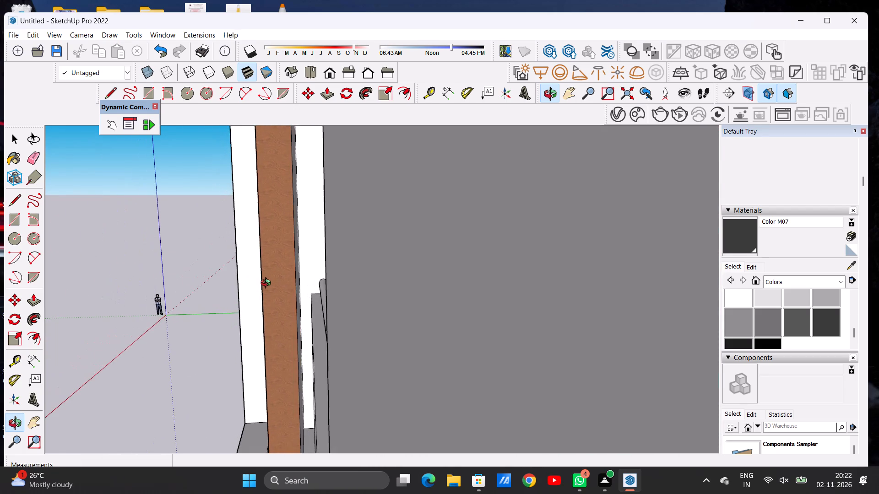
{"action": "left_click_drag", "start_coordinate": [268, 284], "coordinate": [284, 284]}
{"action": "scroll", "coordinate": [323, 275], "scroll_direction": "up", "scroll_amount": 5}
{"action": "left_click_drag", "start_coordinate": [323, 275], "coordinate": [307, 275]}
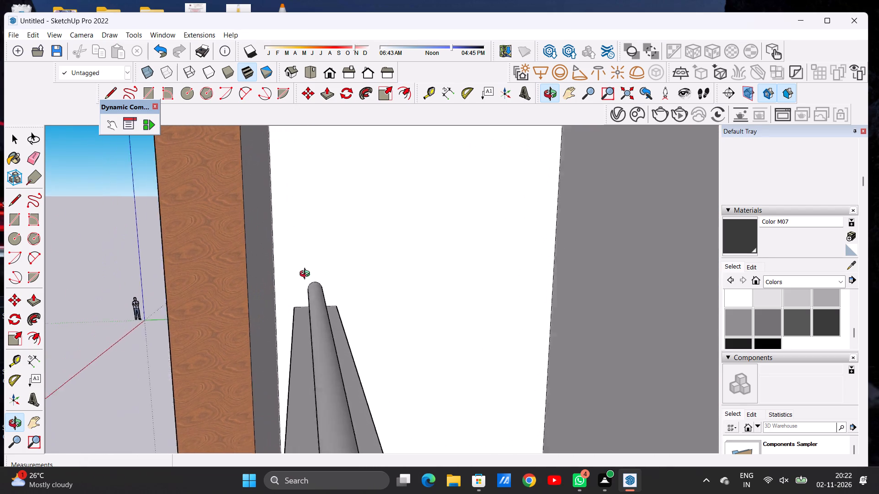
{"action": "left_click_drag", "start_coordinate": [307, 275], "coordinate": [284, 281]}
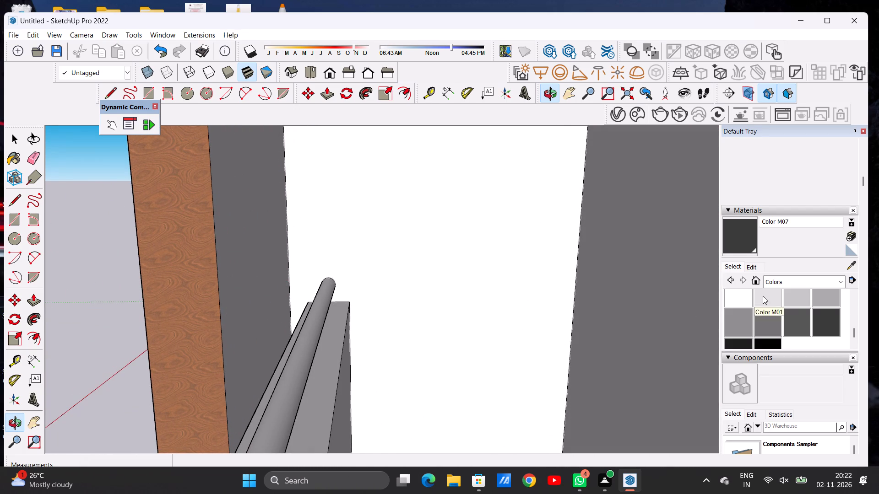
{"action": "left_click", "coordinate": [763, 295]}
{"action": "left_click", "coordinate": [241, 280]}
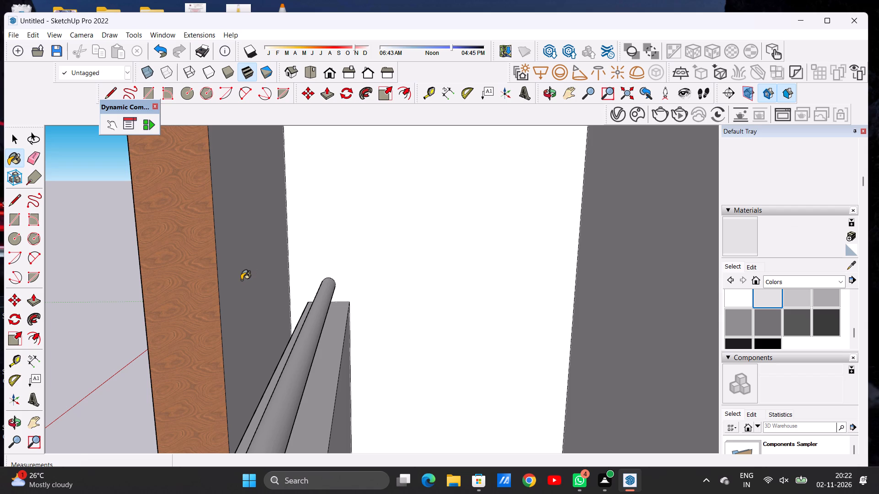
Examine the louvre panel up close and the upper-floor front facade with its balcony and windows.
{"action": "key", "text": "space"}
{"action": "type", "text": "O"}
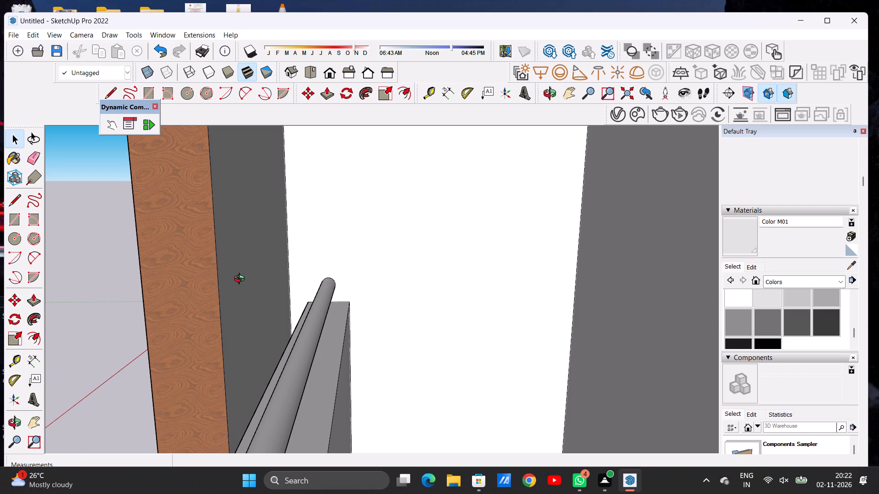
{"action": "left_click_drag", "start_coordinate": [177, 304], "coordinate": [338, 292]}
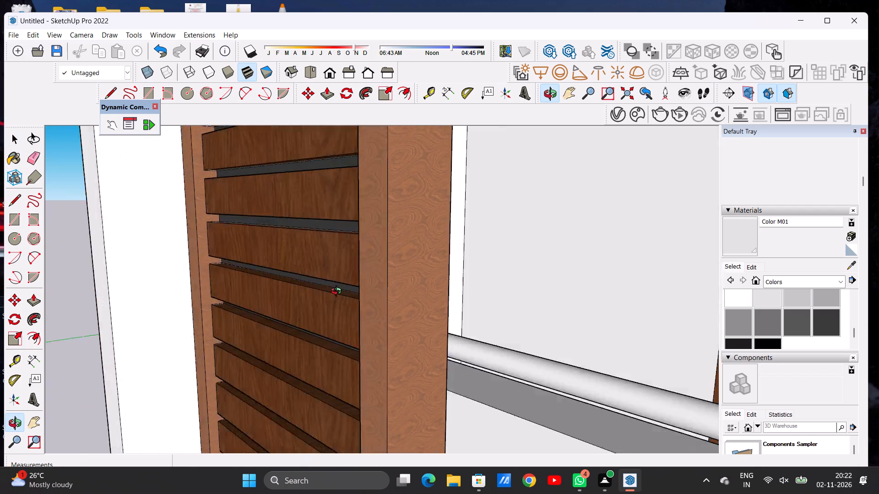
{"action": "left_click_drag", "start_coordinate": [338, 292], "coordinate": [396, 280]}
{"action": "scroll", "coordinate": [331, 291], "scroll_direction": "down", "scroll_amount": 5}
{"action": "scroll", "coordinate": [326, 295], "scroll_direction": "up", "scroll_amount": 1}
{"action": "scroll", "coordinate": [326, 295], "scroll_direction": "down", "scroll_amount": 5}
{"action": "scroll", "coordinate": [301, 290], "scroll_direction": "up", "scroll_amount": 1}
{"action": "scroll", "coordinate": [301, 290], "scroll_direction": "down", "scroll_amount": 15}
{"action": "left_click_drag", "start_coordinate": [305, 305], "coordinate": [371, 297]}
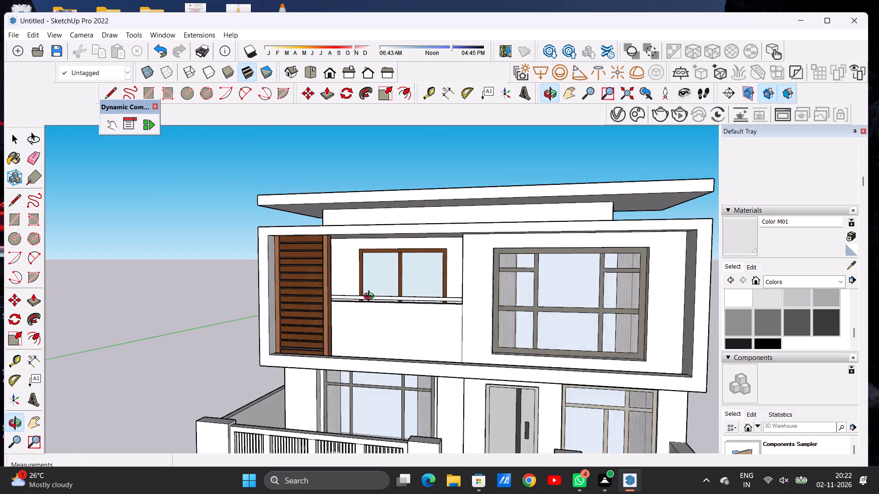
{"action": "left_click_drag", "start_coordinate": [371, 297], "coordinate": [407, 296]}
{"action": "scroll", "coordinate": [280, 313], "scroll_direction": "down", "scroll_amount": 7}
{"action": "scroll", "coordinate": [336, 319], "scroll_direction": "up", "scroll_amount": 8}
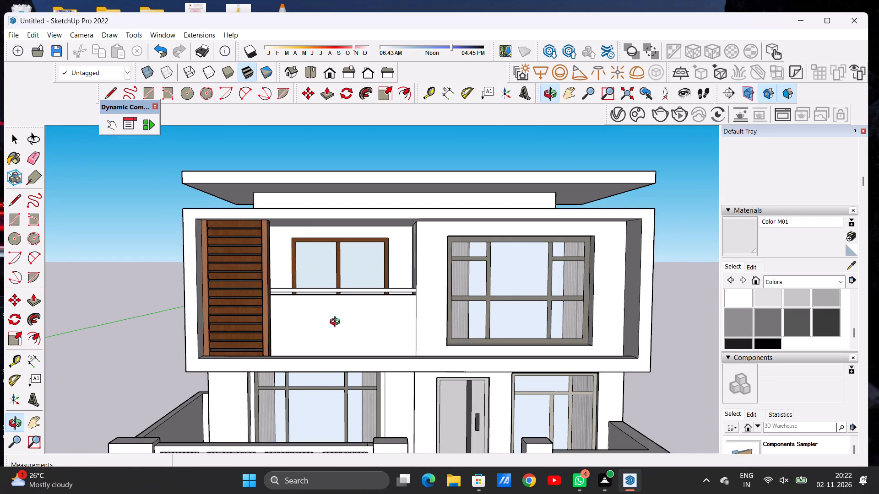
{"action": "left_click_drag", "start_coordinate": [337, 323], "coordinate": [333, 346]}
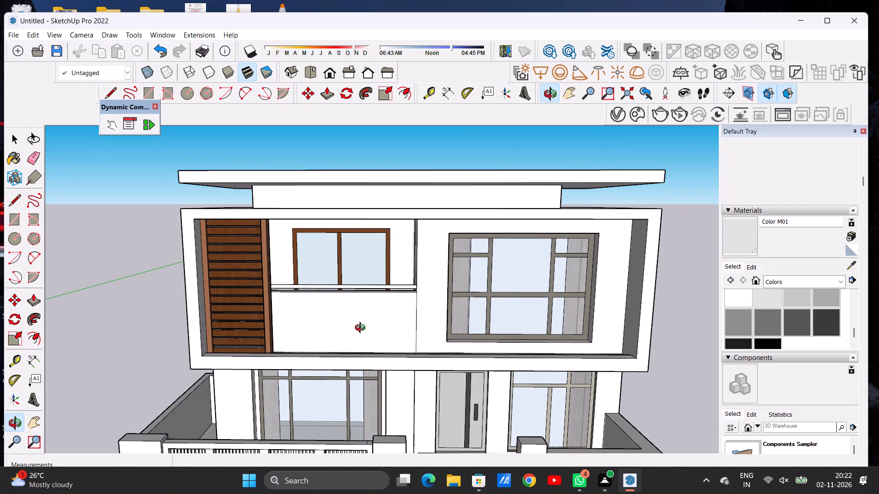
{"action": "left_click_drag", "start_coordinate": [362, 329], "coordinate": [364, 317]}
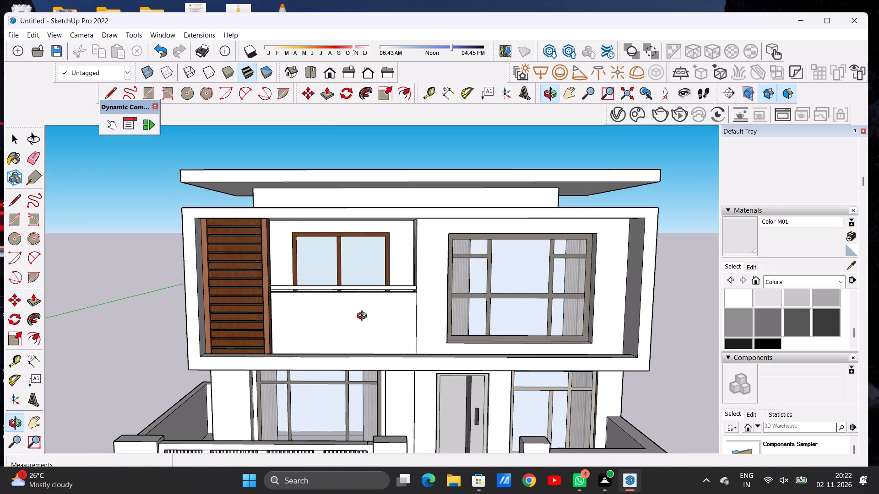
{"action": "key", "text": "space"}
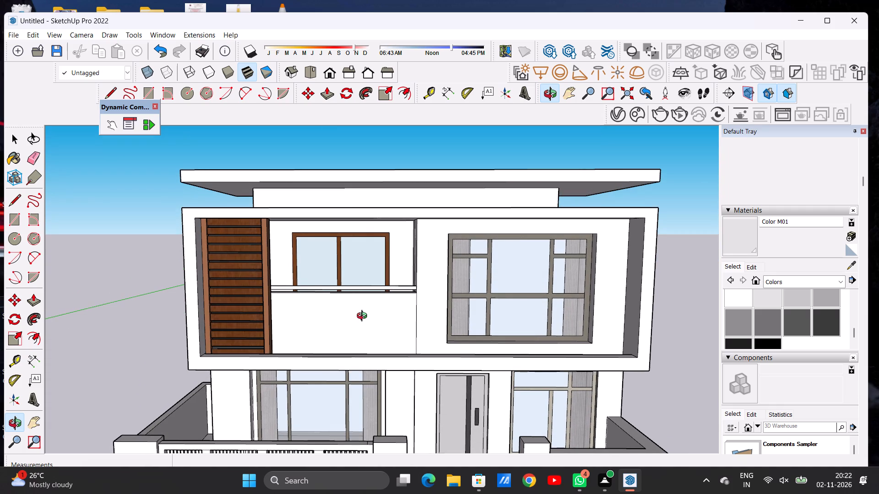
{"action": "key", "text": "space"}
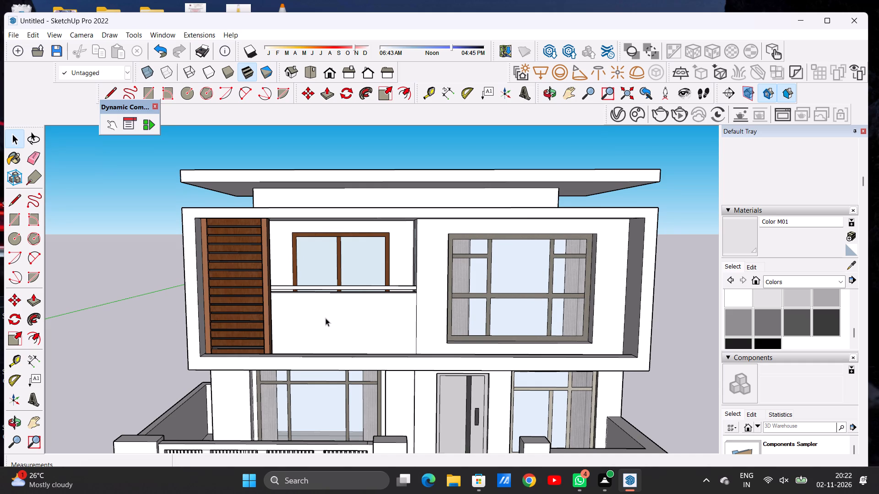
Paint the outer face of the balcony railing panel with Translucent Glass Safety from the Glass and Mirrors collection.
{"action": "scroll", "coordinate": [414, 305], "scroll_direction": "up", "scroll_amount": 2}
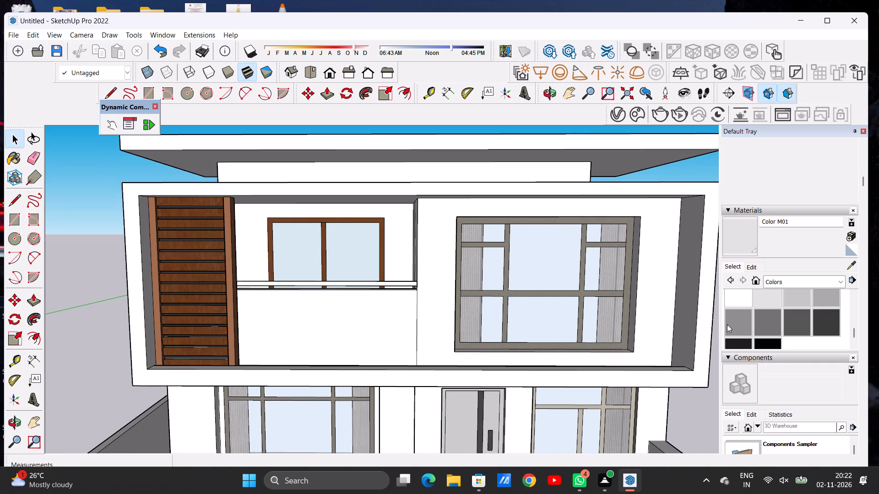
{"action": "scroll", "coordinate": [766, 322], "scroll_direction": "down", "scroll_amount": 1}
{"action": "left_click", "coordinate": [771, 282]}
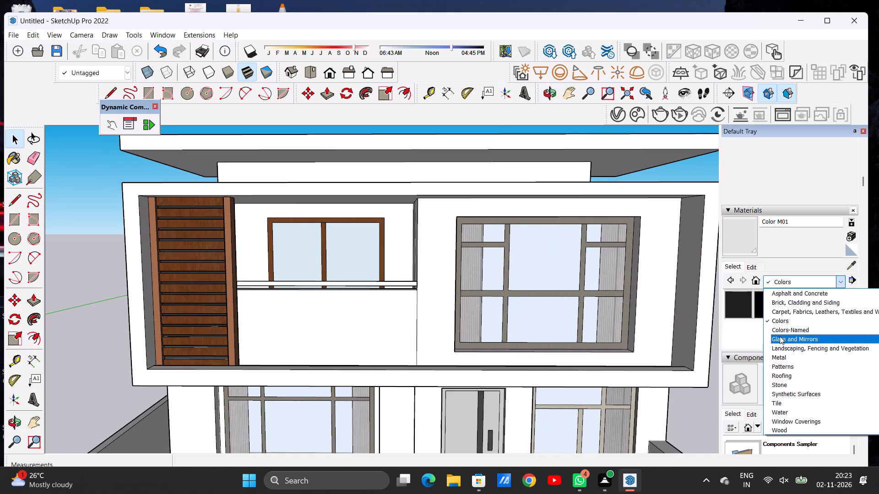
{"action": "left_click", "coordinate": [787, 338]}
{"action": "scroll", "coordinate": [768, 313], "scroll_direction": "down", "scroll_amount": 2}
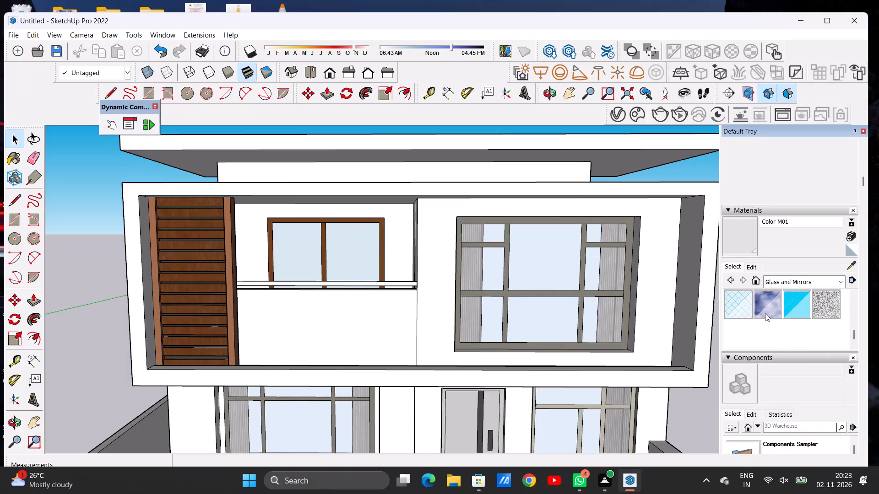
{"action": "left_click", "coordinate": [743, 306]}
{"action": "scroll", "coordinate": [311, 314], "scroll_direction": "up", "scroll_amount": 5}
{"action": "left_click", "coordinate": [320, 316]}
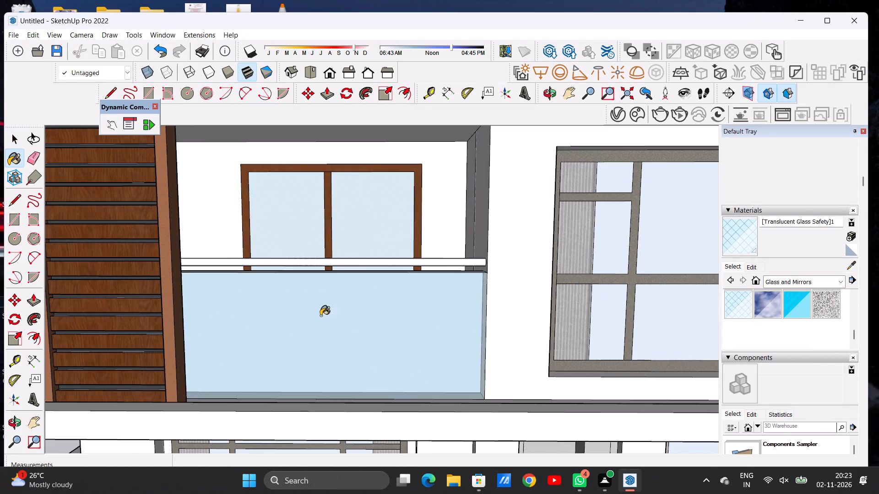
Paint the inner face of the balcony railing panel with Translucent Glass Safety.
{"action": "scroll", "coordinate": [320, 329], "scroll_direction": "down", "scroll_amount": 5}
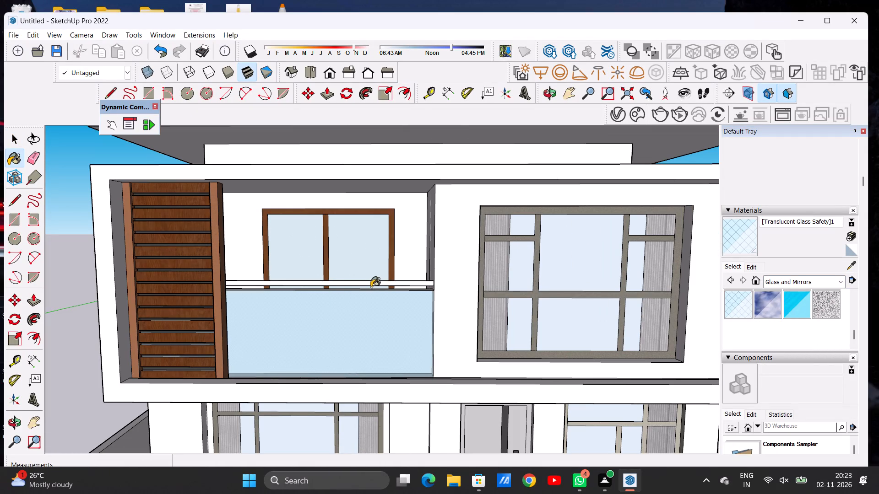
{"action": "left_click", "coordinate": [546, 95]}
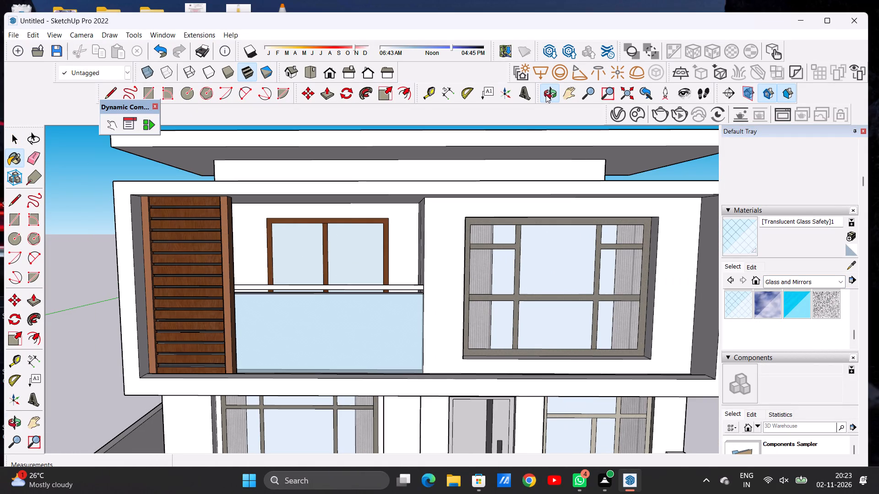
{"action": "left_click_drag", "start_coordinate": [407, 289], "coordinate": [259, 370]}
{"action": "scroll", "coordinate": [332, 282], "scroll_direction": "up", "scroll_amount": 16}
{"action": "left_click_drag", "start_coordinate": [394, 258], "coordinate": [328, 262]}
{"action": "scroll", "coordinate": [264, 281], "scroll_direction": "up", "scroll_amount": 5}
{"action": "left_click", "coordinate": [261, 283]}
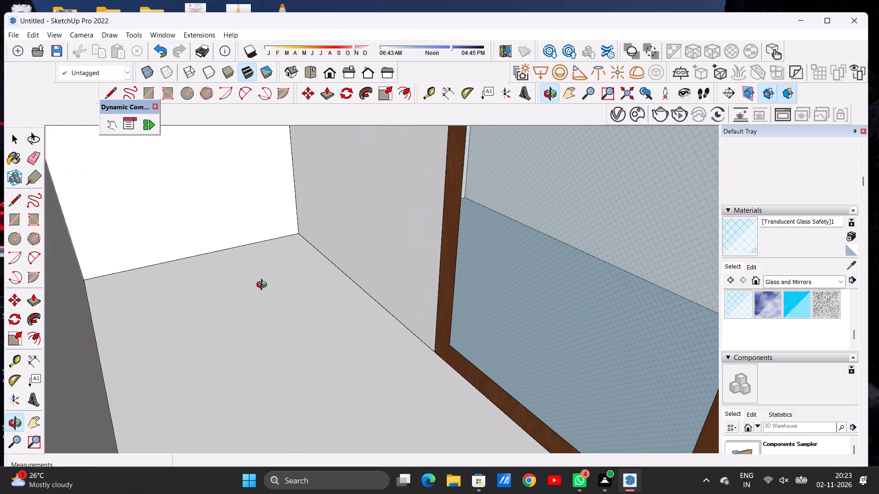
{"action": "left_click", "coordinate": [728, 230]}
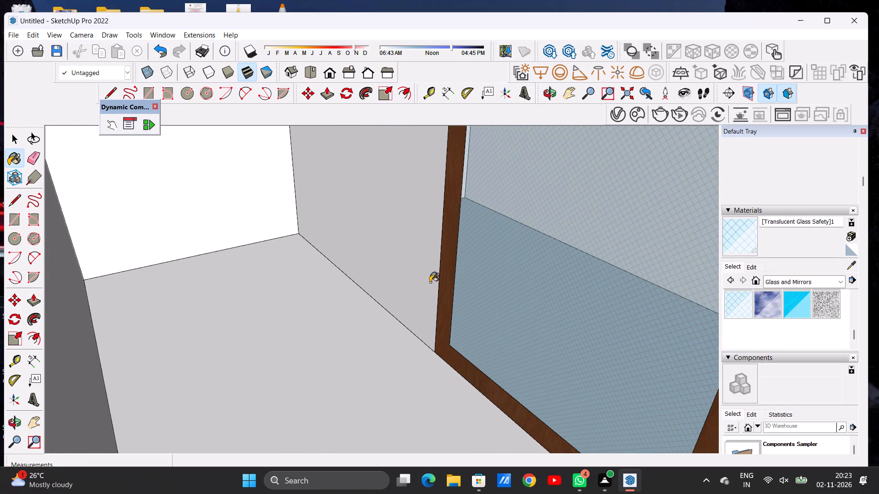
{"action": "left_click", "coordinate": [78, 369]}
Examine the glazed balcony railing up close and the whole front facade from several angles and distances.
{"action": "left_click", "coordinate": [550, 97]}
{"action": "left_click_drag", "start_coordinate": [196, 353], "coordinate": [288, 314]}
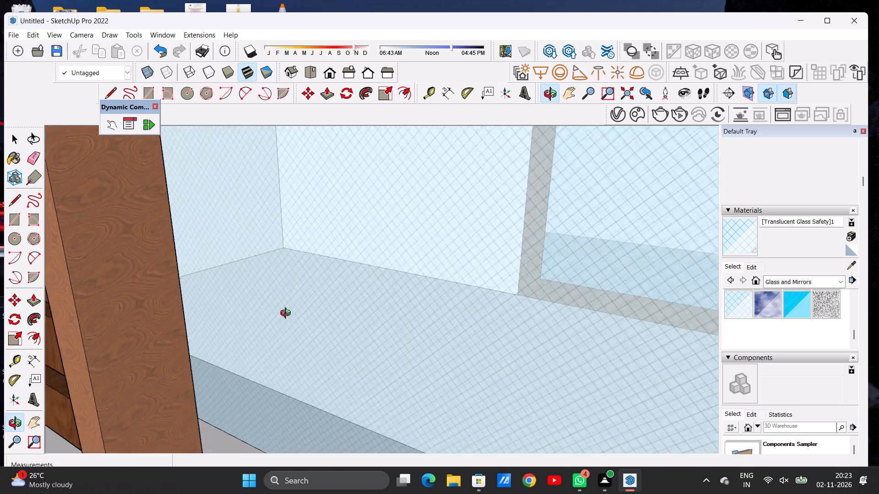
{"action": "left_click_drag", "start_coordinate": [288, 314], "coordinate": [315, 297]}
{"action": "scroll", "coordinate": [205, 385], "scroll_direction": "down", "scroll_amount": 2}
{"action": "scroll", "coordinate": [205, 385], "scroll_direction": "up", "scroll_amount": 1}
{"action": "scroll", "coordinate": [205, 385], "scroll_direction": "down", "scroll_amount": 6}
{"action": "scroll", "coordinate": [194, 390], "scroll_direction": "down", "scroll_amount": 19}
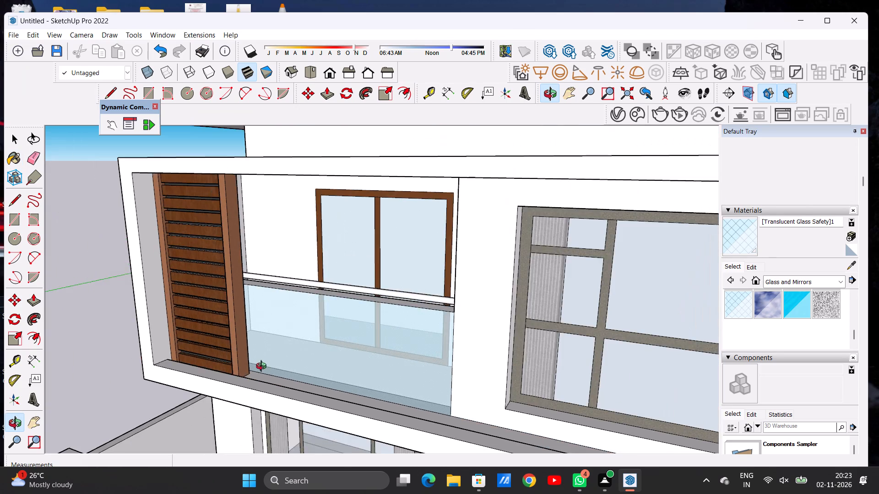
{"action": "left_click_drag", "start_coordinate": [263, 367], "coordinate": [366, 319]}
{"action": "scroll", "coordinate": [170, 373], "scroll_direction": "down", "scroll_amount": 5}
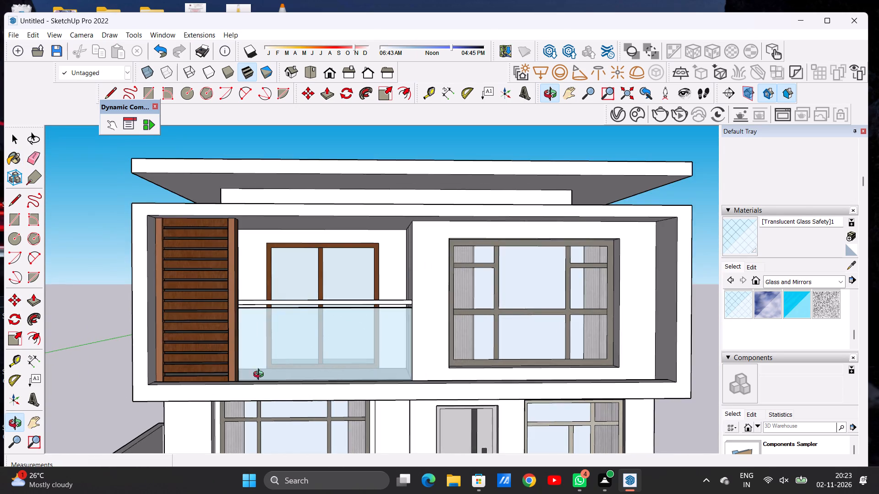
{"action": "scroll", "coordinate": [279, 376], "scroll_direction": "down", "scroll_amount": 4}
{"action": "scroll", "coordinate": [298, 349], "scroll_direction": "up", "scroll_amount": 1}
{"action": "scroll", "coordinate": [298, 349], "scroll_direction": "down", "scroll_amount": 1}
{"action": "scroll", "coordinate": [298, 349], "scroll_direction": "up", "scroll_amount": 4}
{"action": "scroll", "coordinate": [288, 376], "scroll_direction": "down", "scroll_amount": 15}
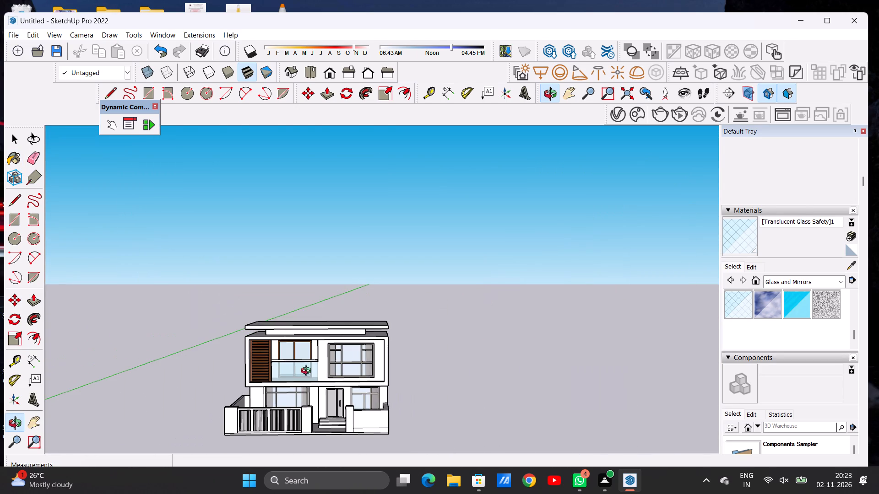
{"action": "scroll", "coordinate": [314, 367], "scroll_direction": "up", "scroll_amount": 3}
{"action": "scroll", "coordinate": [314, 367], "scroll_direction": "down", "scroll_amount": 1}
{"action": "scroll", "coordinate": [314, 367], "scroll_direction": "up", "scroll_amount": 3}
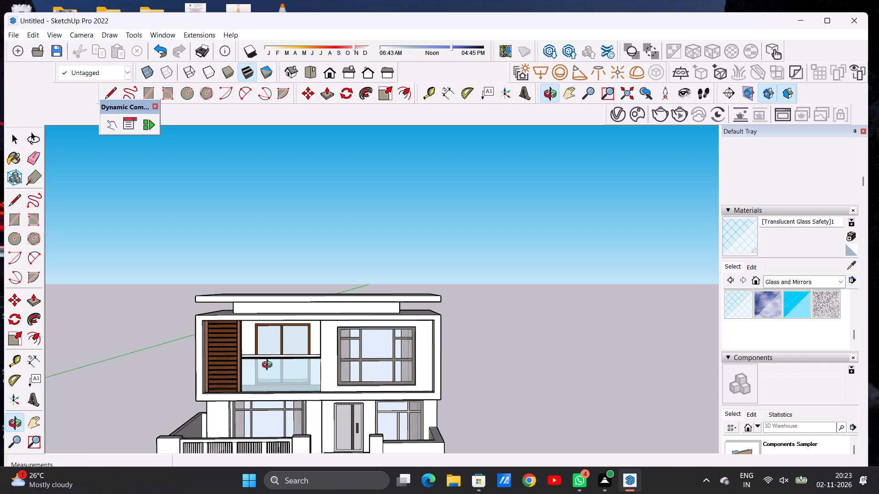
{"action": "scroll", "coordinate": [318, 365], "scroll_direction": "up", "scroll_amount": 8}
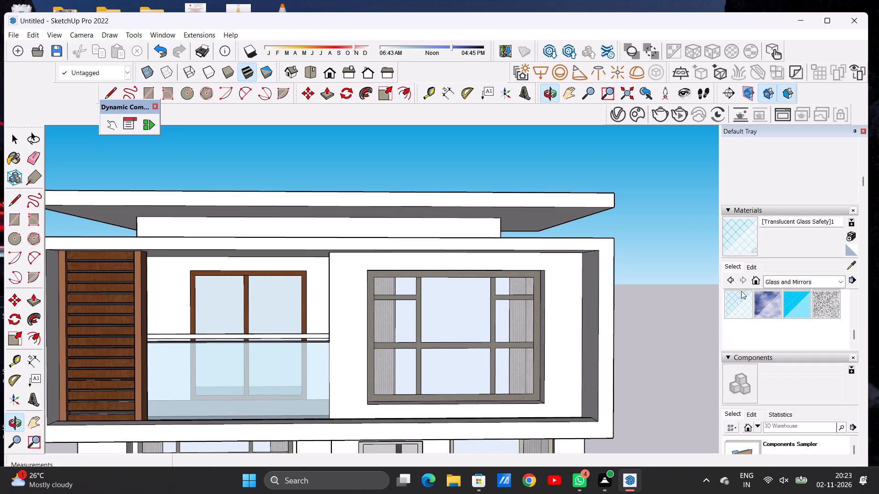
Set the opacity of the Translucent Glass Safety material to 38.
{"action": "left_click", "coordinate": [748, 266]}
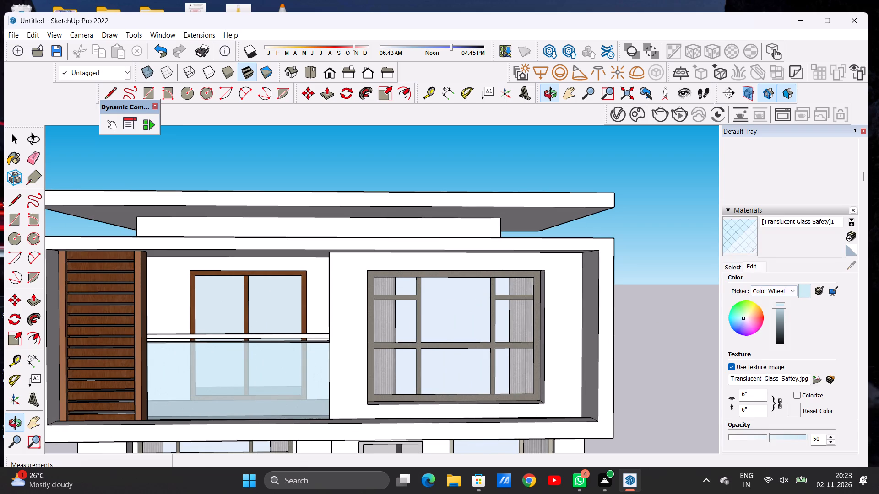
{"action": "scroll", "coordinate": [749, 387], "scroll_direction": "down", "scroll_amount": 1}
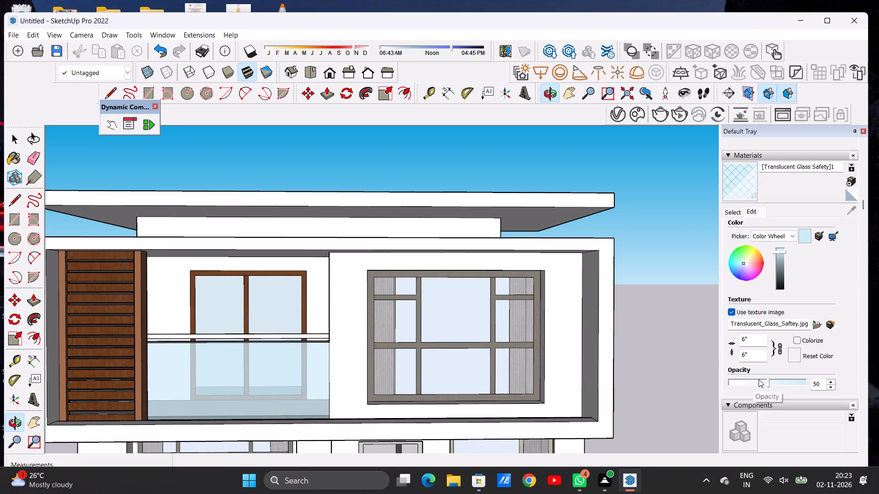
{"action": "left_click", "coordinate": [759, 381]}
Examine the balcony glass, its handrail and the floor behind it from the front and from above.
{"action": "scroll", "coordinate": [241, 376], "scroll_direction": "down", "scroll_amount": 5}
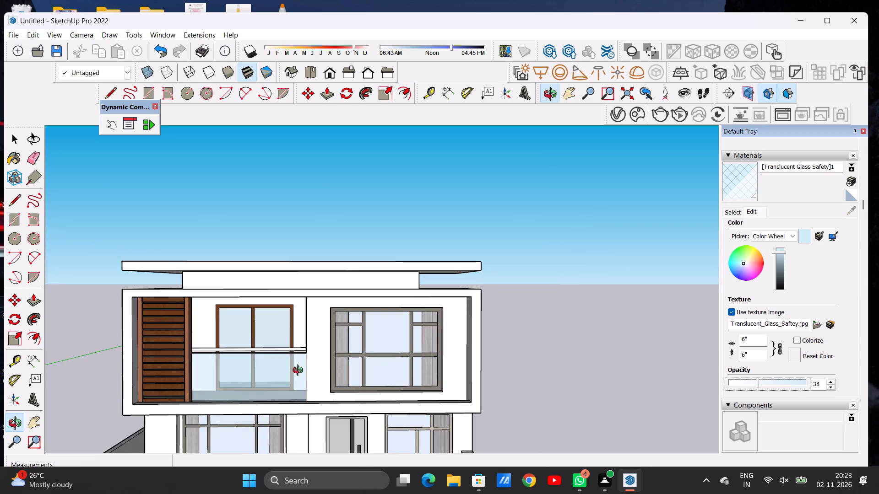
{"action": "scroll", "coordinate": [331, 369], "scroll_direction": "down", "scroll_amount": 5}
{"action": "scroll", "coordinate": [274, 360], "scroll_direction": "up", "scroll_amount": 4}
{"action": "scroll", "coordinate": [313, 367], "scroll_direction": "down", "scroll_amount": 1}
{"action": "scroll", "coordinate": [313, 367], "scroll_direction": "up", "scroll_amount": 6}
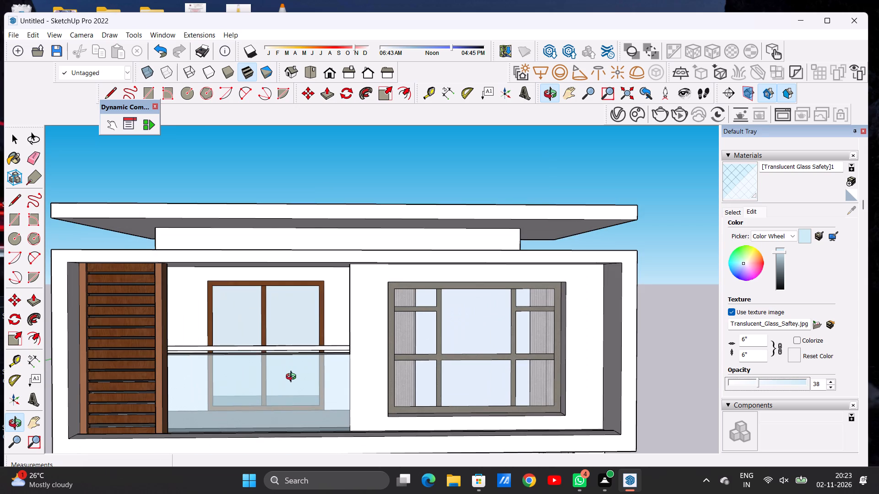
{"action": "left_click_drag", "start_coordinate": [293, 378], "coordinate": [168, 431]}
{"action": "scroll", "coordinate": [299, 377], "scroll_direction": "up", "scroll_amount": 11}
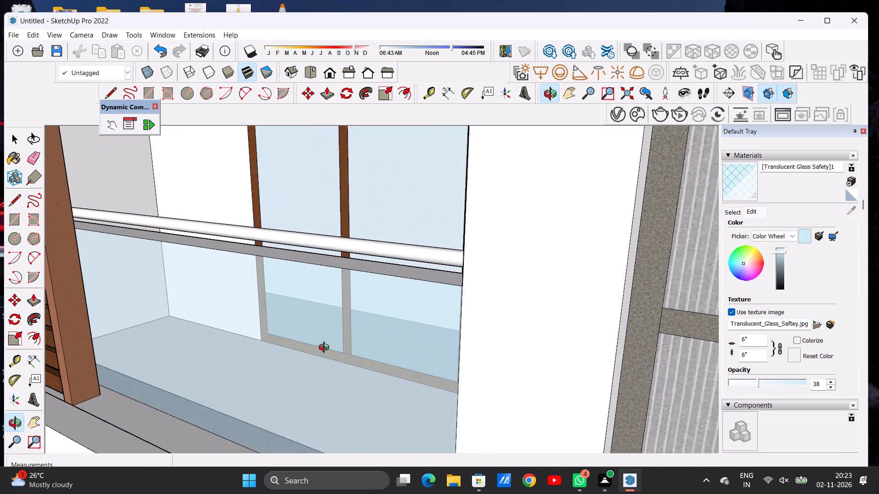
{"action": "scroll", "coordinate": [326, 349], "scroll_direction": "up", "scroll_amount": 16}
{"action": "scroll", "coordinate": [315, 351], "scroll_direction": "down", "scroll_amount": 11}
{"action": "scroll", "coordinate": [315, 351], "scroll_direction": "up", "scroll_amount": 1}
{"action": "scroll", "coordinate": [315, 351], "scroll_direction": "down", "scroll_amount": 3}
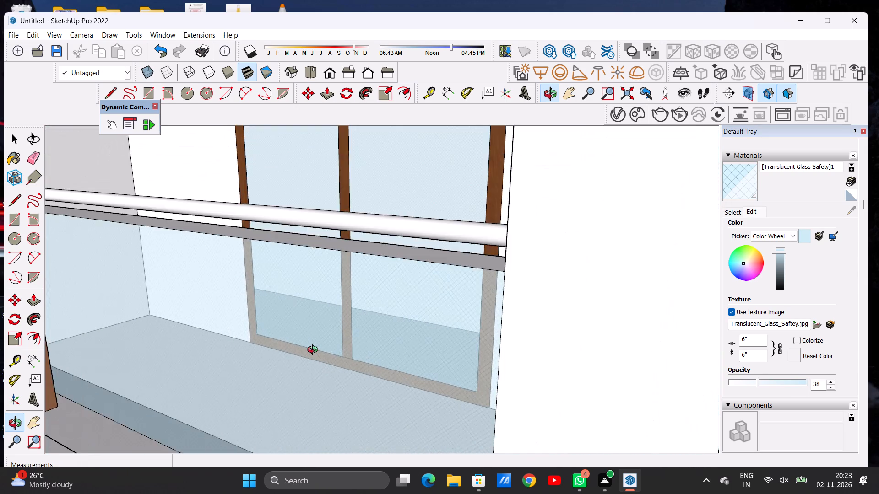
{"action": "scroll", "coordinate": [315, 351], "scroll_direction": "down", "scroll_amount": 9}
{"action": "scroll", "coordinate": [319, 352], "scroll_direction": "down", "scroll_amount": 15}
{"action": "left_click_drag", "start_coordinate": [302, 348], "coordinate": [453, 331]}
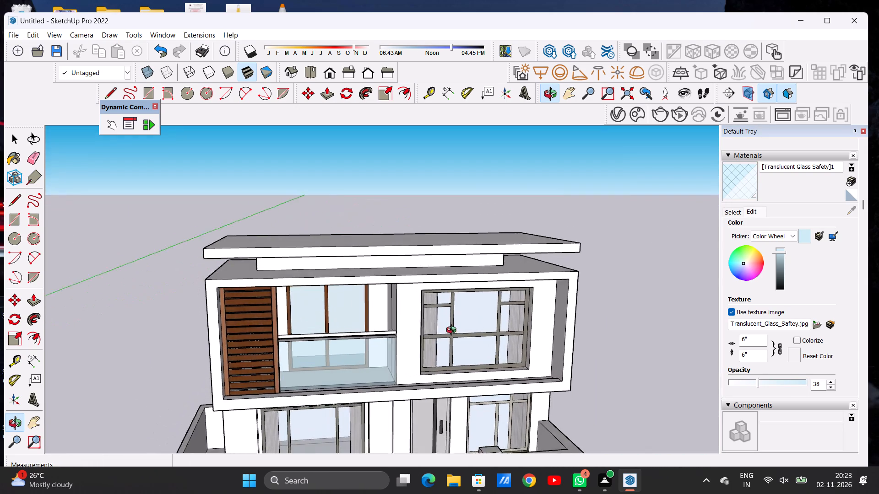
{"action": "left_click_drag", "start_coordinate": [453, 331], "coordinate": [489, 328]}
Paint the round balcony handrail with Terrazzo Tile Light from the Synthetic Surfaces collection.
{"action": "scroll", "coordinate": [402, 337], "scroll_direction": "up", "scroll_amount": 16}
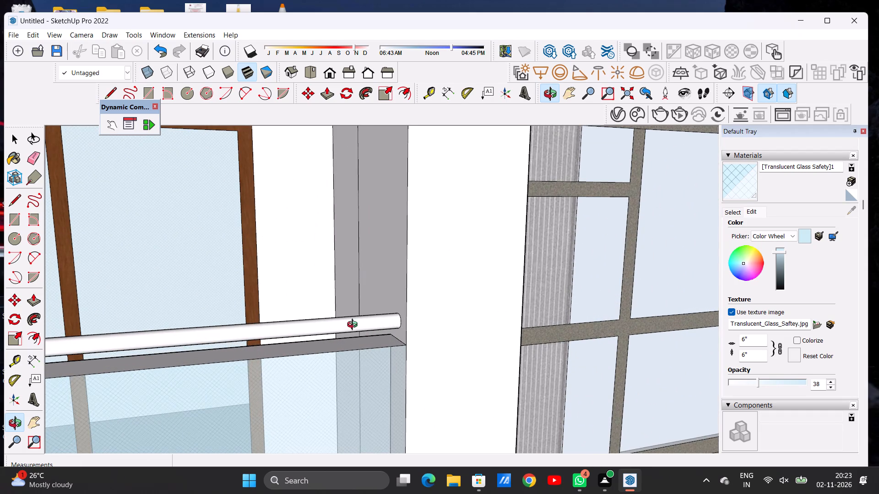
{"action": "key", "text": "space"}
{"action": "left_click", "coordinate": [735, 213]}
{"action": "left_click", "coordinate": [769, 225]}
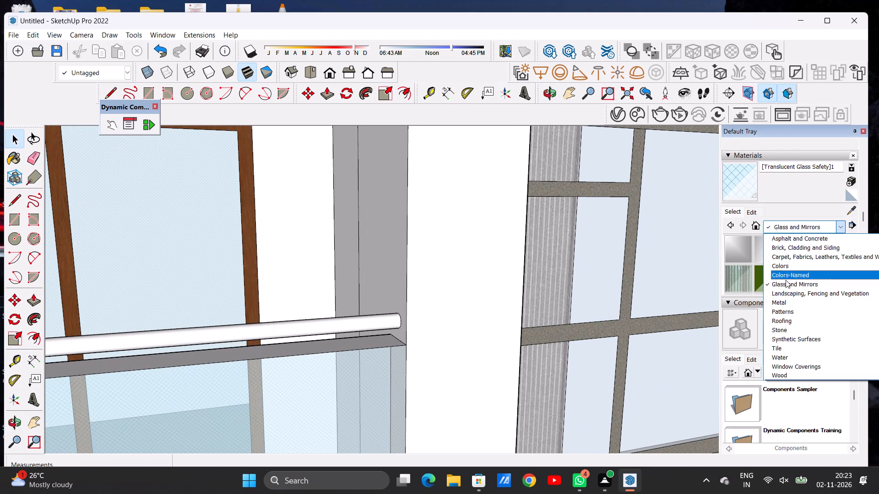
{"action": "left_click", "coordinate": [783, 339]}
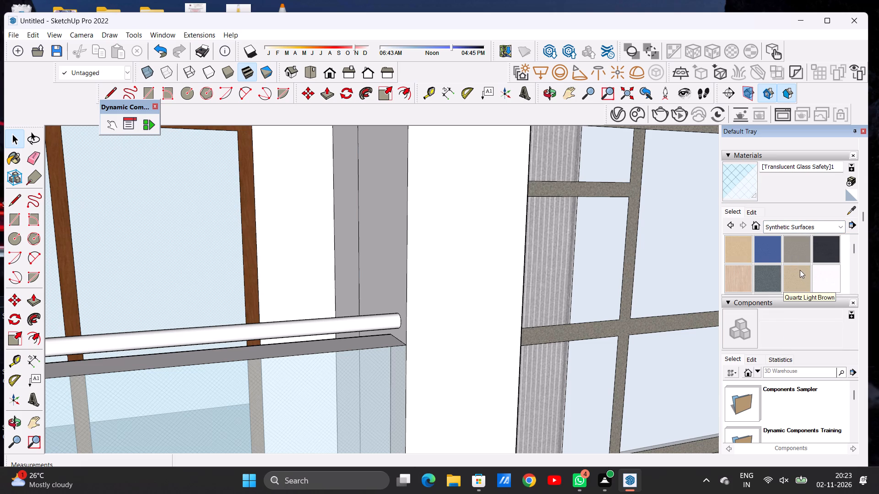
{"action": "scroll", "coordinate": [800, 270], "scroll_direction": "down", "scroll_amount": 1}
{"action": "left_click", "coordinate": [765, 256]}
{"action": "scroll", "coordinate": [330, 317], "scroll_direction": "up", "scroll_amount": 3}
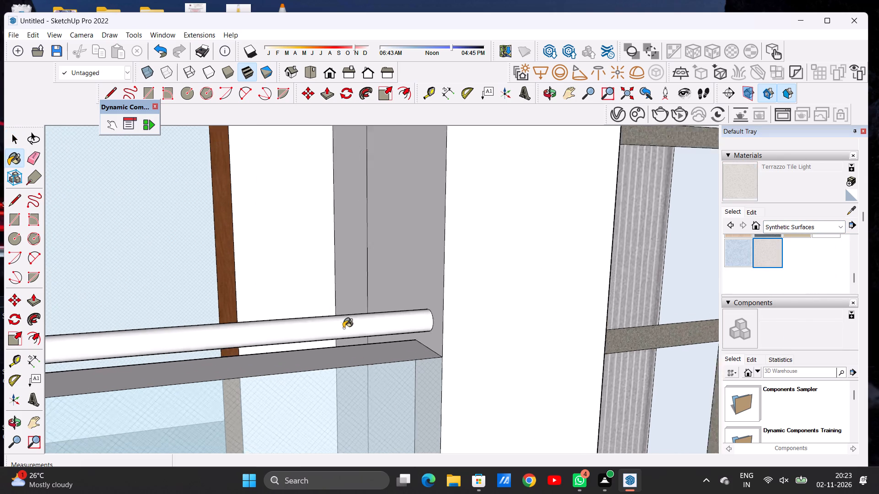
{"action": "scroll", "coordinate": [343, 328], "scroll_direction": "up", "scroll_amount": 2}
{"action": "left_click", "coordinate": [418, 315]}
Examine the painted handrail, the balcony recess and the upper-floor facade from several angles.
{"action": "scroll", "coordinate": [378, 325], "scroll_direction": "down", "scroll_amount": 8}
{"action": "scroll", "coordinate": [363, 320], "scroll_direction": "down", "scroll_amount": 14}
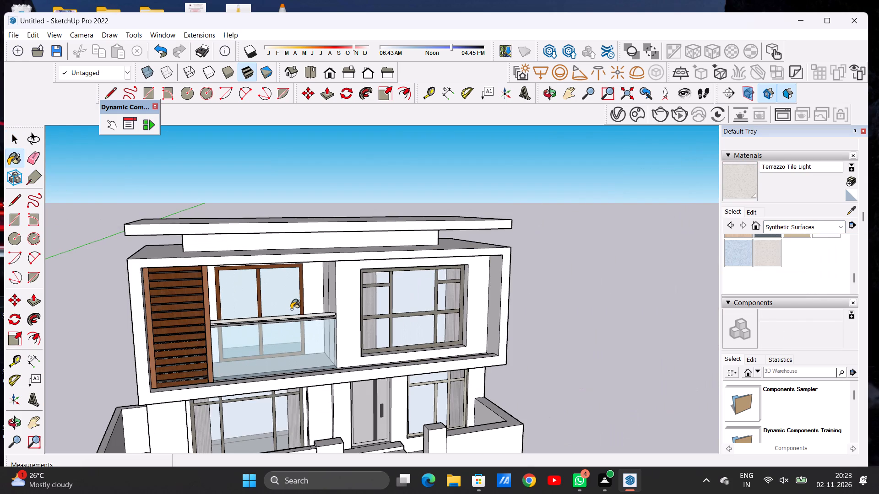
{"action": "key", "text": "space"}
{"action": "type", "text": "O"}
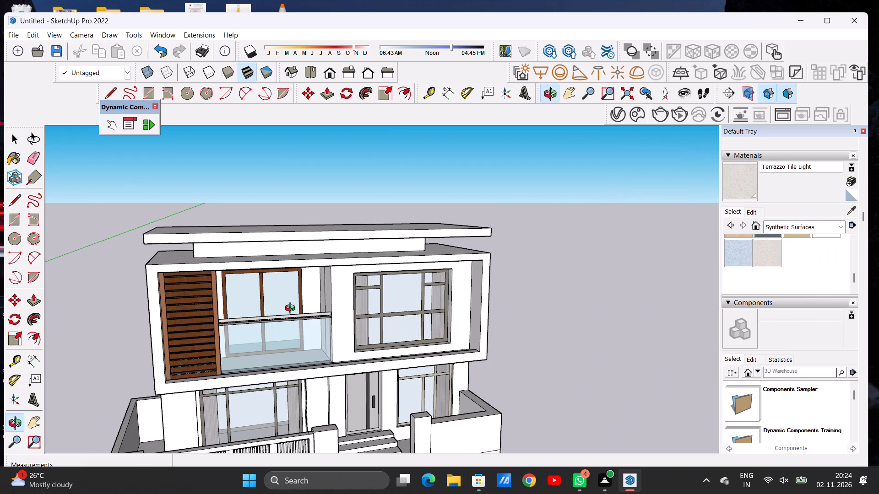
{"action": "left_click_drag", "start_coordinate": [279, 327], "coordinate": [222, 304]}
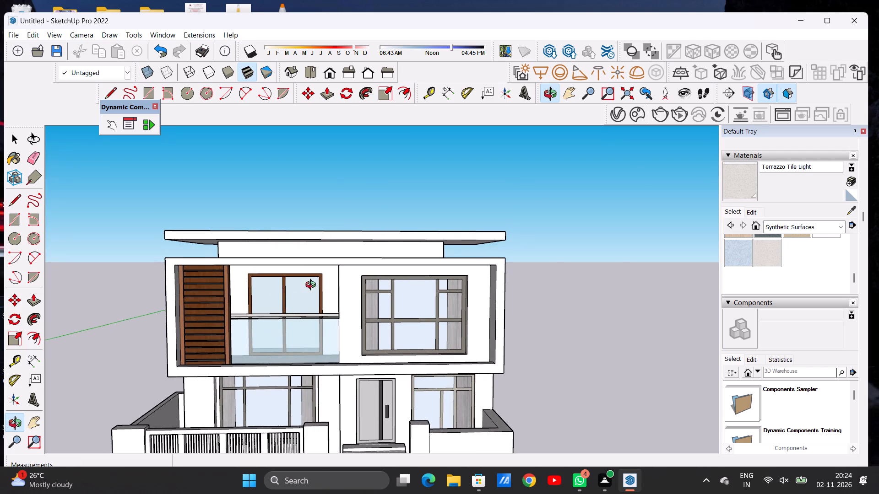
{"action": "scroll", "coordinate": [320, 285], "scroll_direction": "up", "scroll_amount": 11}
{"action": "scroll", "coordinate": [421, 253], "scroll_direction": "down", "scroll_amount": 7}
{"action": "left_click_drag", "start_coordinate": [297, 314], "coordinate": [279, 306]}
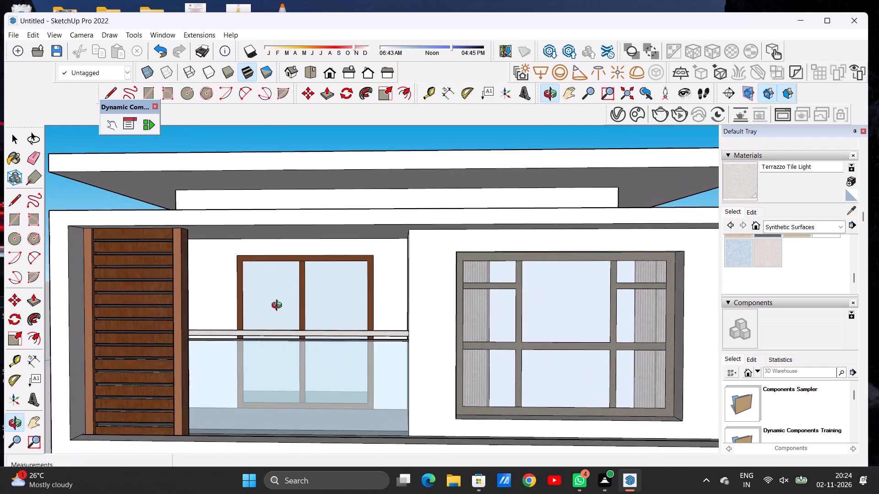
{"action": "left_click_drag", "start_coordinate": [279, 306], "coordinate": [293, 308]}
{"action": "scroll", "coordinate": [408, 284], "scroll_direction": "down", "scroll_amount": 7}
{"action": "scroll", "coordinate": [298, 285], "scroll_direction": "up", "scroll_amount": 6}
{"action": "scroll", "coordinate": [429, 252], "scroll_direction": "up", "scroll_amount": 4}
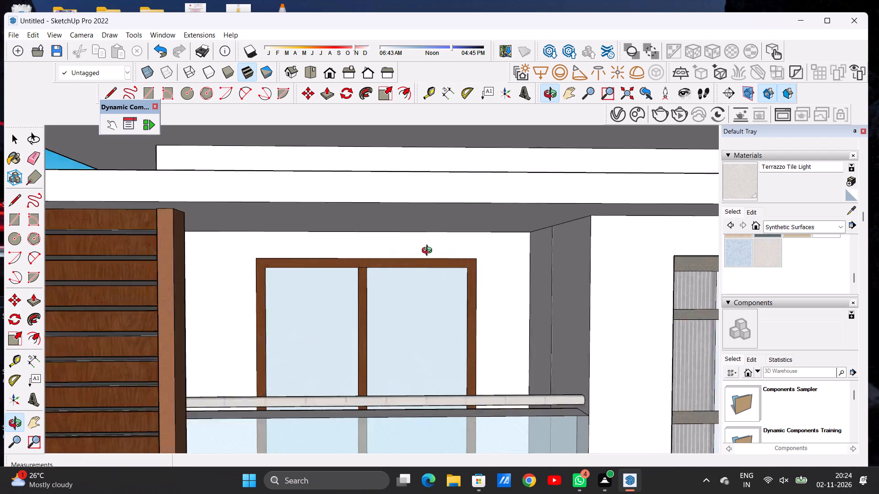
{"action": "scroll", "coordinate": [429, 252], "scroll_direction": "up", "scroll_amount": 3}
{"action": "scroll", "coordinate": [412, 254], "scroll_direction": "down", "scroll_amount": 8}
{"action": "scroll", "coordinate": [411, 255], "scroll_direction": "up", "scroll_amount": 2}
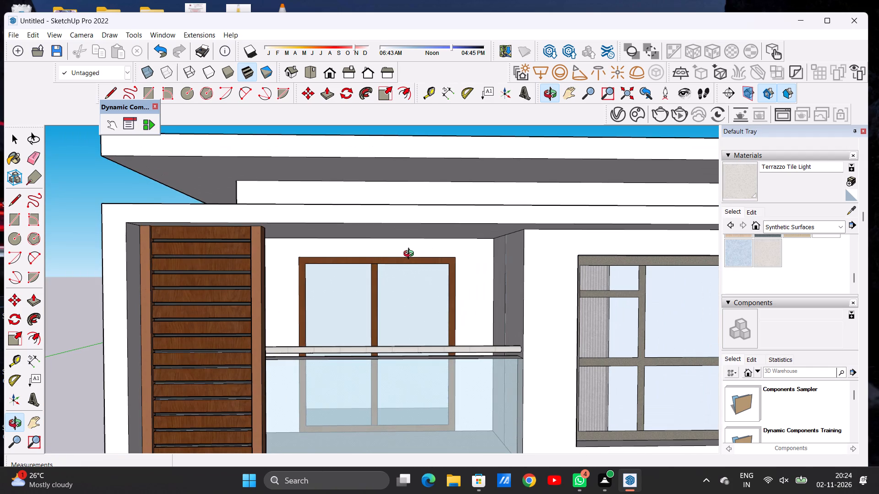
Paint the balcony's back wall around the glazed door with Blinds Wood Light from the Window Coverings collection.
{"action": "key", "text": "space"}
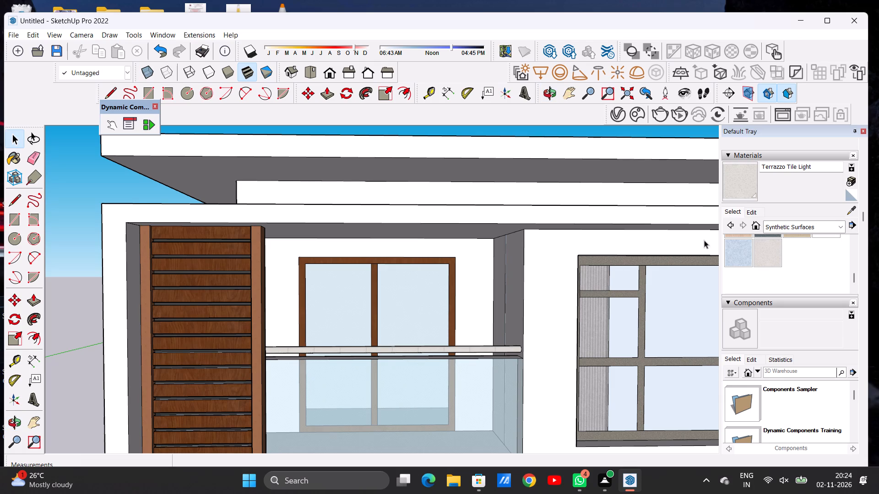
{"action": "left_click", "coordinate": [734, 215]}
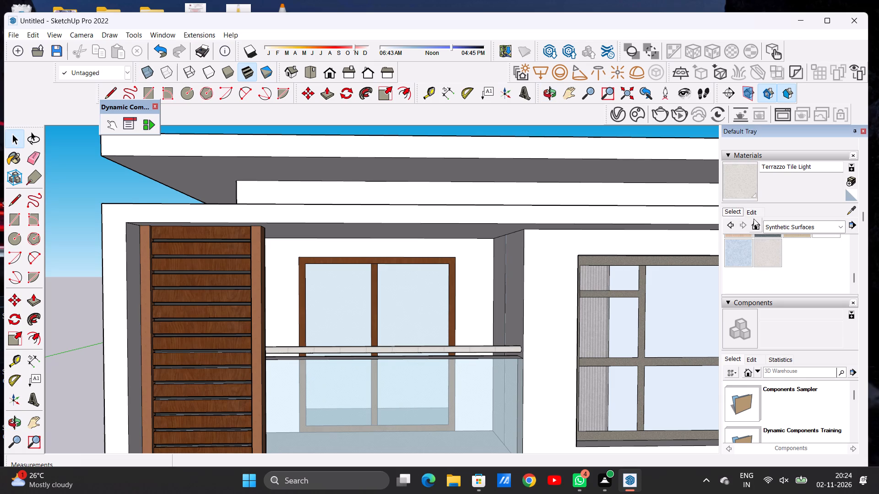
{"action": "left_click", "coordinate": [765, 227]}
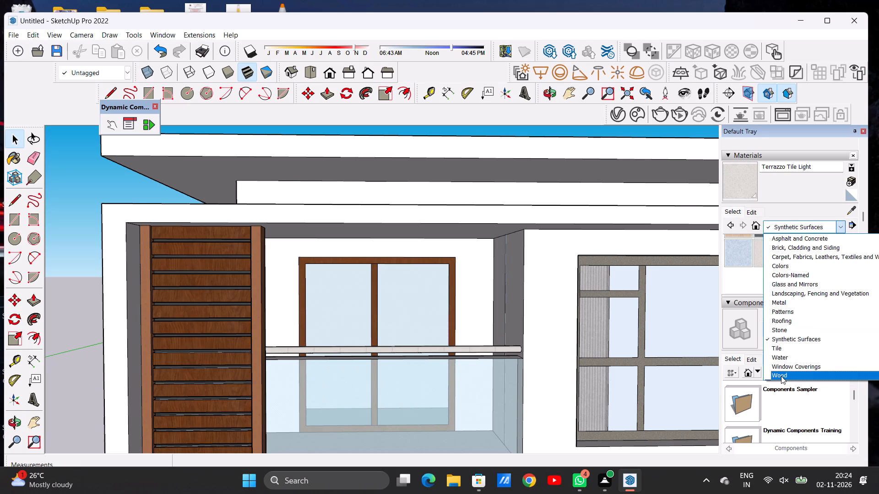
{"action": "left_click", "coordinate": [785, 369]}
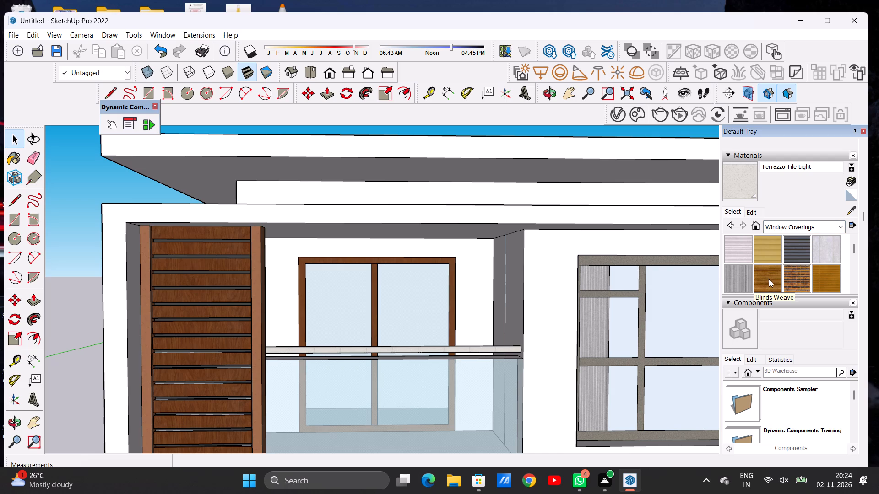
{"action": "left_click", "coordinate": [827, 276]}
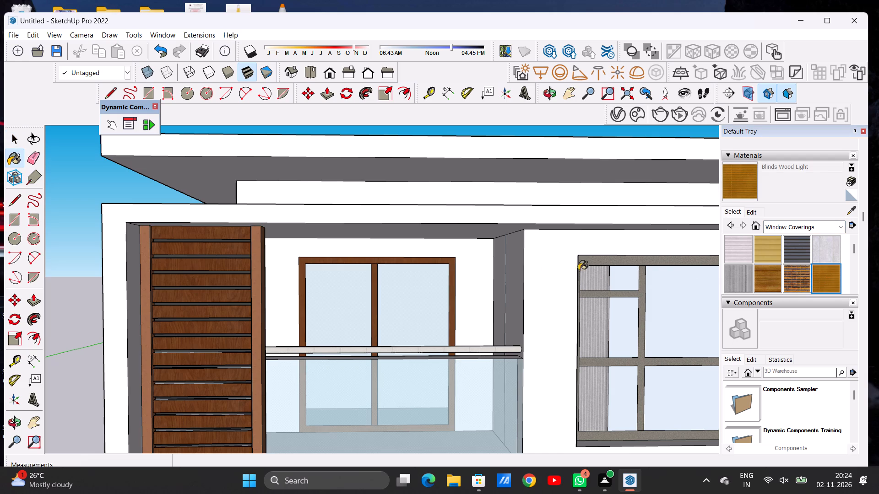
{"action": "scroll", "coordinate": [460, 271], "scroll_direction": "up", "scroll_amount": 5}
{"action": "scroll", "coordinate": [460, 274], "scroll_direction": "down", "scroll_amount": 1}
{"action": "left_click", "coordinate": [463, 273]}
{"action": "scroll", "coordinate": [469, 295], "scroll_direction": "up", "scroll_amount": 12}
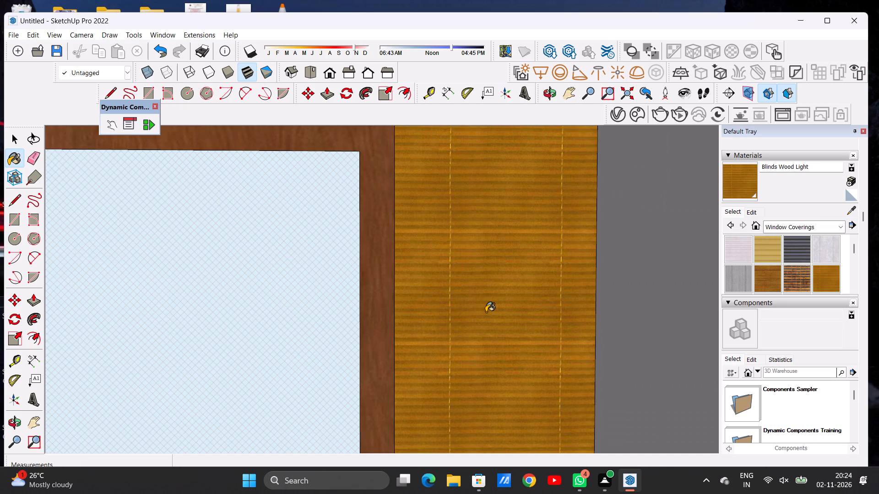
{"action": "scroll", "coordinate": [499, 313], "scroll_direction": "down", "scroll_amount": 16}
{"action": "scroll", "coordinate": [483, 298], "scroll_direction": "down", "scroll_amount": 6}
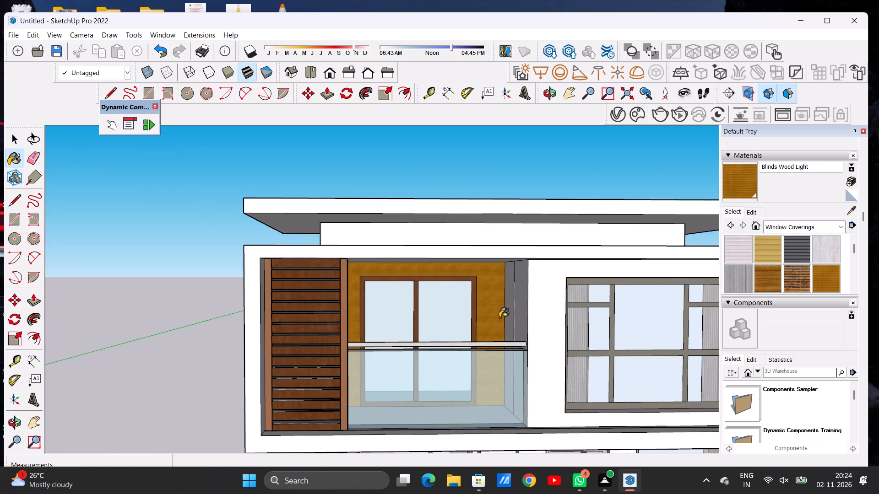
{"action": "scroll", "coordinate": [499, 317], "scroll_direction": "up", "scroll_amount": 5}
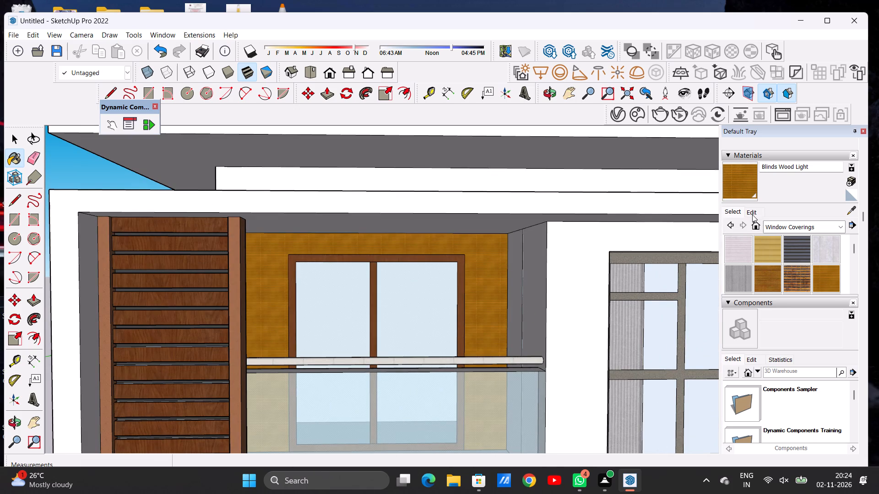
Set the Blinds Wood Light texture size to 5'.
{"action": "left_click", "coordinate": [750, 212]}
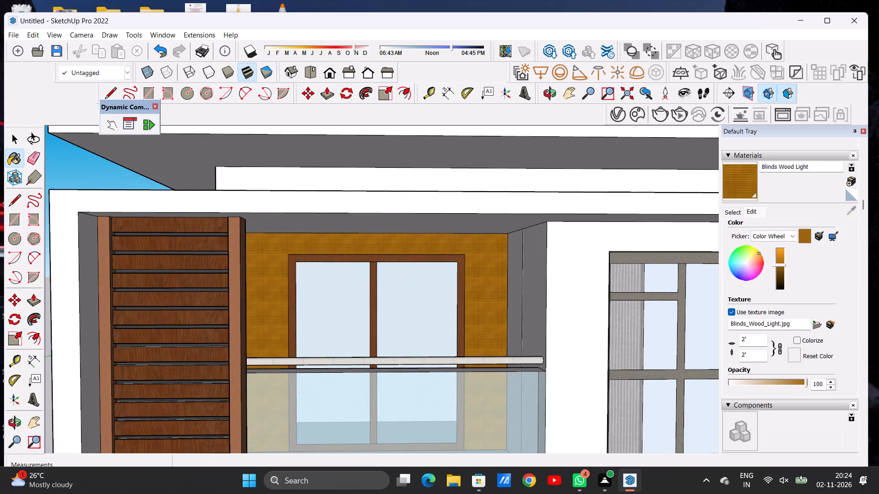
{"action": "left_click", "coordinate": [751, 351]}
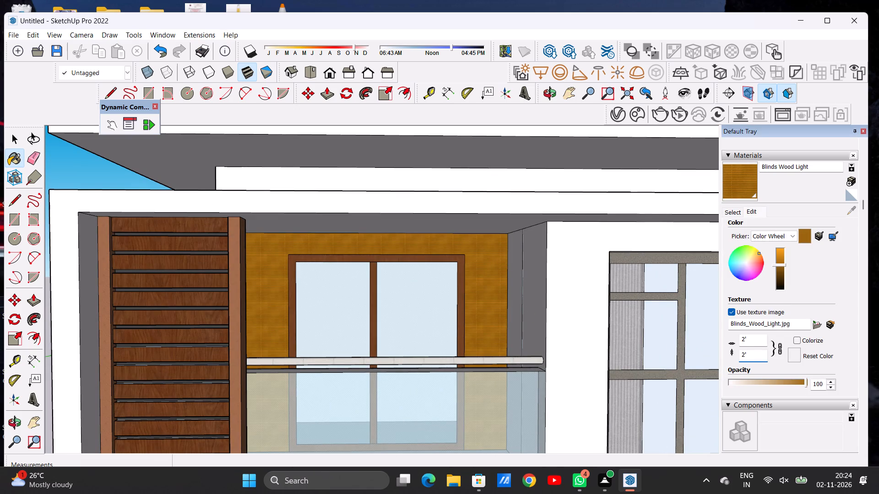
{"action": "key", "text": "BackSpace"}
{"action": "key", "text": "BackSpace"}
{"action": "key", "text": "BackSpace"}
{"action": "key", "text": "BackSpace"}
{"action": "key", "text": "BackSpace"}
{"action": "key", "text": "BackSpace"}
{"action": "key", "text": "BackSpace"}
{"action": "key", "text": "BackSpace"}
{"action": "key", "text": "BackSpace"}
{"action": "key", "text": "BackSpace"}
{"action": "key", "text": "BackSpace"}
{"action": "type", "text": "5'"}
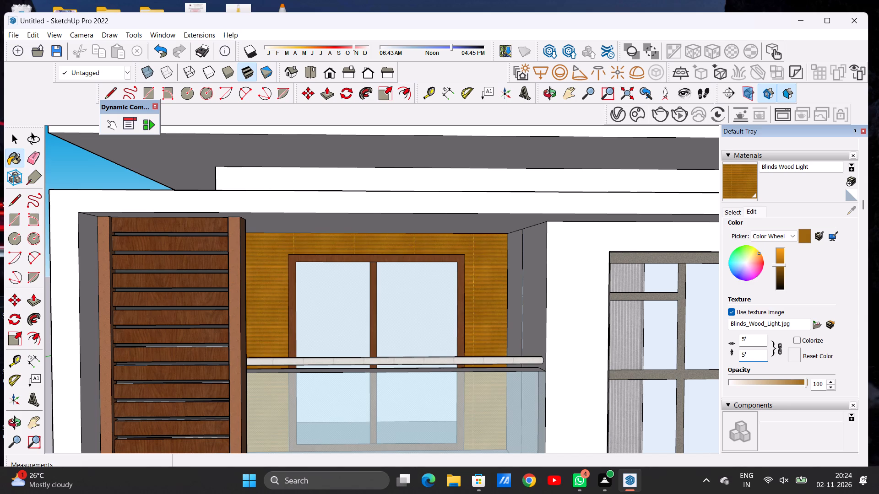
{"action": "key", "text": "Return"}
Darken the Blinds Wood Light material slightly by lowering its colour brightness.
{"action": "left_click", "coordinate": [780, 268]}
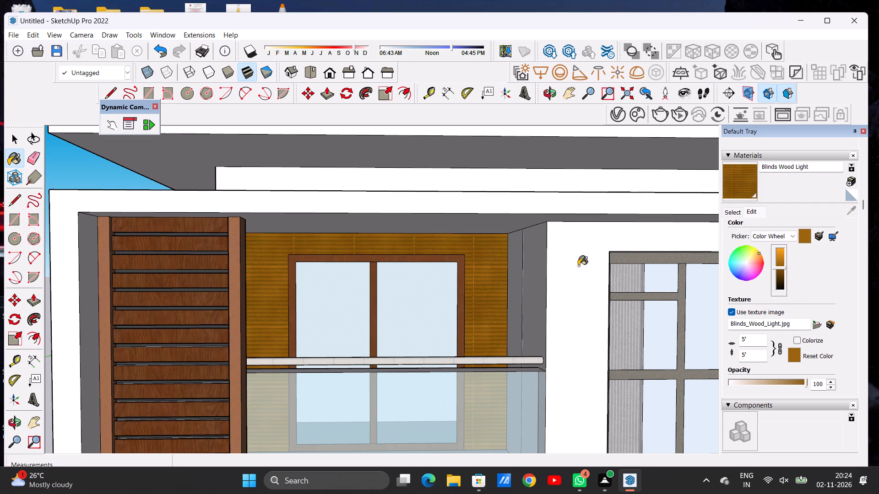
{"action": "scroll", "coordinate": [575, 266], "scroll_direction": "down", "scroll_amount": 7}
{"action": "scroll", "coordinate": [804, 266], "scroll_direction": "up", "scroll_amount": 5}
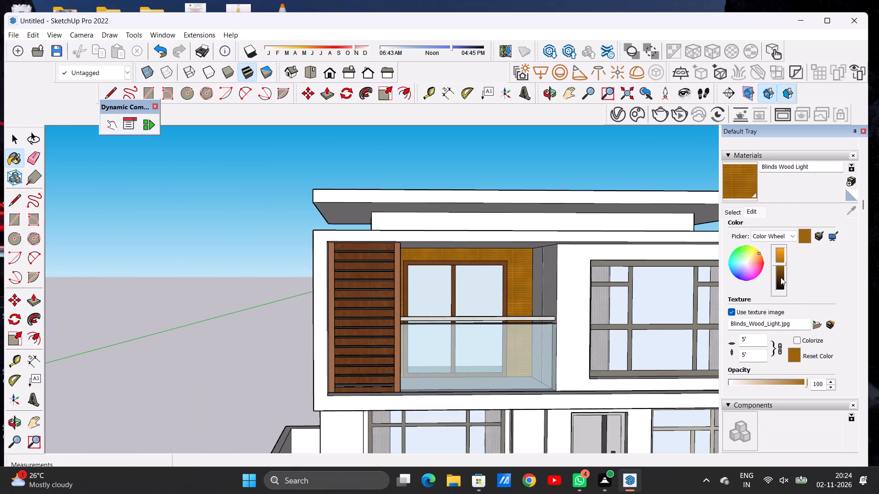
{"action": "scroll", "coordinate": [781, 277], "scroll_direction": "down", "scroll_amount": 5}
Examine the blinds texture on the balcony's back wall up close and within the whole facade.
{"action": "scroll", "coordinate": [521, 295], "scroll_direction": "up", "scroll_amount": 5}
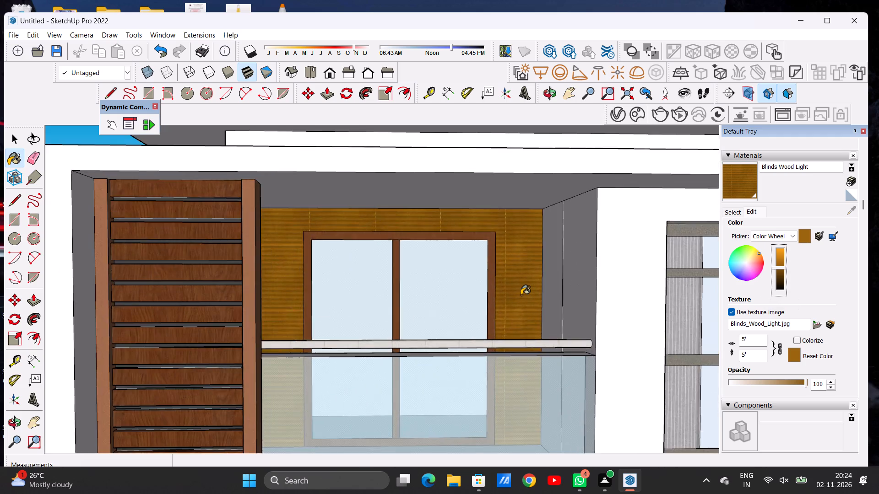
{"action": "scroll", "coordinate": [521, 295], "scroll_direction": "up", "scroll_amount": 2}
{"action": "scroll", "coordinate": [521, 295], "scroll_direction": "down", "scroll_amount": 1}
{"action": "scroll", "coordinate": [521, 295], "scroll_direction": "up", "scroll_amount": 10}
{"action": "scroll", "coordinate": [510, 301], "scroll_direction": "down", "scroll_amount": 1}
{"action": "scroll", "coordinate": [510, 301], "scroll_direction": "up", "scroll_amount": 1}
{"action": "scroll", "coordinate": [510, 301], "scroll_direction": "down", "scroll_amount": 1}
{"action": "scroll", "coordinate": [510, 301], "scroll_direction": "up", "scroll_amount": 10}
{"action": "scroll", "coordinate": [510, 301], "scroll_direction": "down", "scroll_amount": 2}
{"action": "scroll", "coordinate": [510, 301], "scroll_direction": "up", "scroll_amount": 1}
{"action": "scroll", "coordinate": [510, 301], "scroll_direction": "down", "scroll_amount": 3}
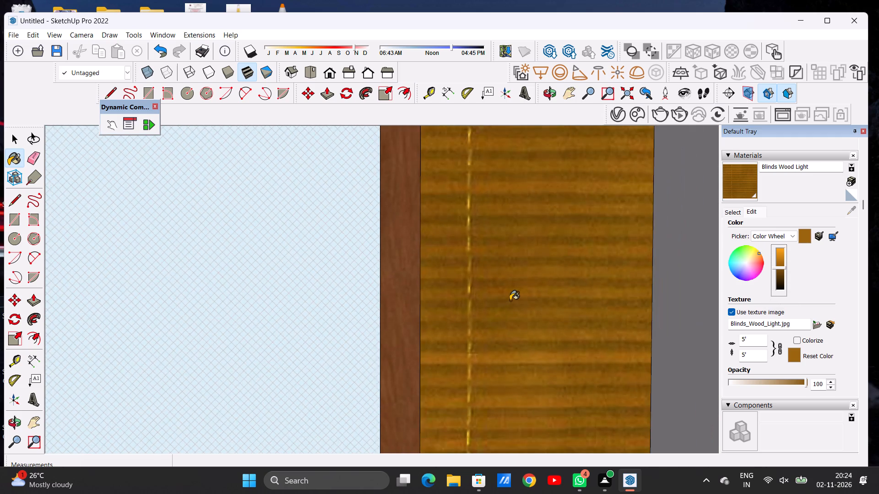
{"action": "scroll", "coordinate": [510, 301], "scroll_direction": "down", "scroll_amount": 20}
{"action": "scroll", "coordinate": [484, 299], "scroll_direction": "down", "scroll_amount": 4}
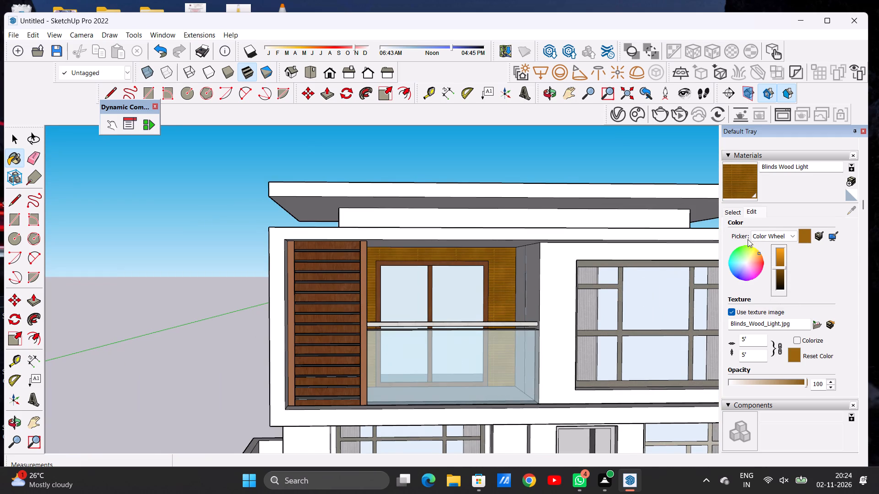
Repaint the balcony's back wall with Blinds Weave from the Window Coverings collection.
{"action": "left_click", "coordinate": [733, 209]}
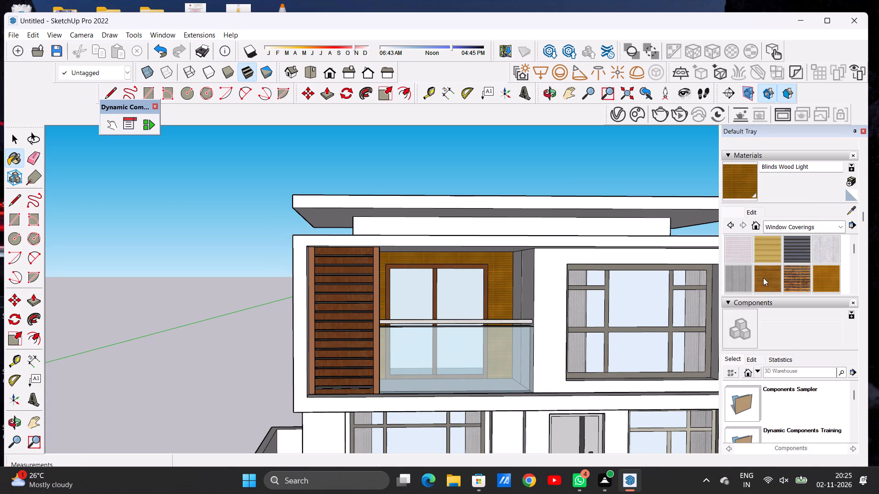
{"action": "scroll", "coordinate": [771, 278], "scroll_direction": "down", "scroll_amount": 2}
{"action": "scroll", "coordinate": [771, 278], "scroll_direction": "up", "scroll_amount": 2}
{"action": "left_click", "coordinate": [771, 278]}
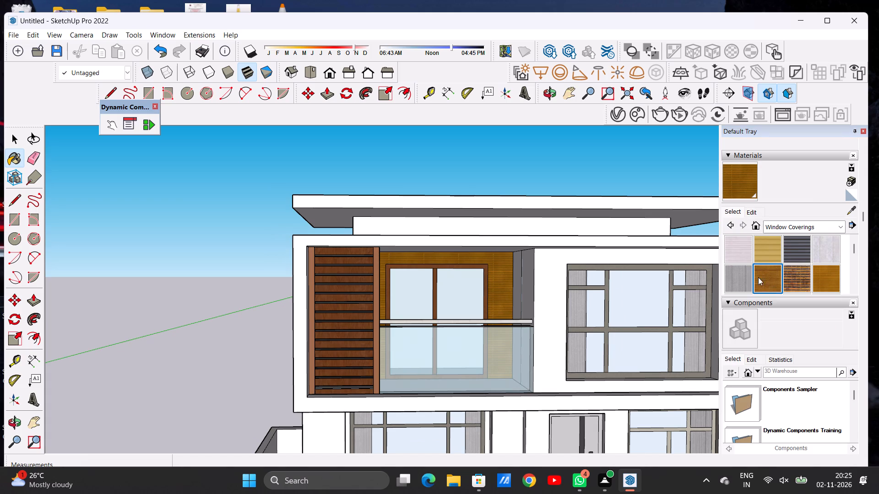
{"action": "scroll", "coordinate": [484, 281], "scroll_direction": "up", "scroll_amount": 8}
{"action": "scroll", "coordinate": [508, 281], "scroll_direction": "down", "scroll_amount": 1}
{"action": "scroll", "coordinate": [508, 281], "scroll_direction": "up", "scroll_amount": 1}
{"action": "left_click", "coordinate": [510, 281]}
{"action": "scroll", "coordinate": [505, 298], "scroll_direction": "up", "scroll_amount": 6}
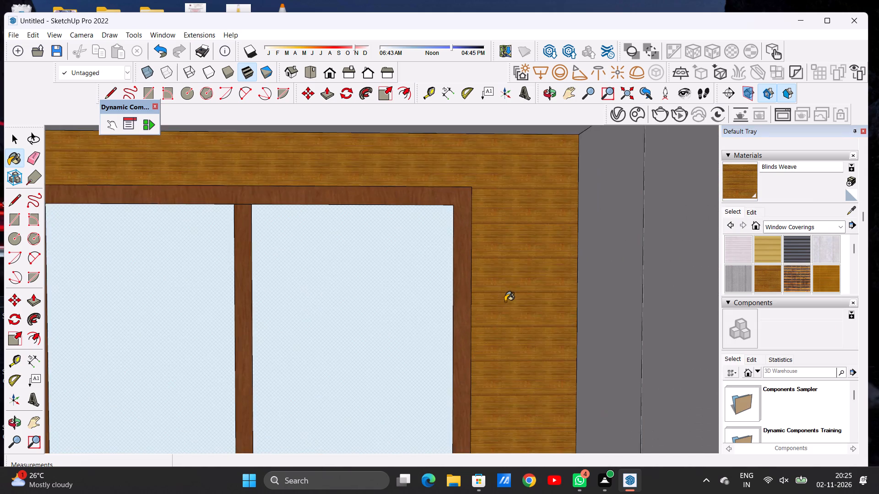
{"action": "scroll", "coordinate": [505, 301], "scroll_direction": "up", "scroll_amount": 8}
{"action": "scroll", "coordinate": [505, 302], "scroll_direction": "down", "scroll_amount": 10}
{"action": "scroll", "coordinate": [505, 302], "scroll_direction": "up", "scroll_amount": 1}
{"action": "scroll", "coordinate": [505, 302], "scroll_direction": "down", "scroll_amount": 13}
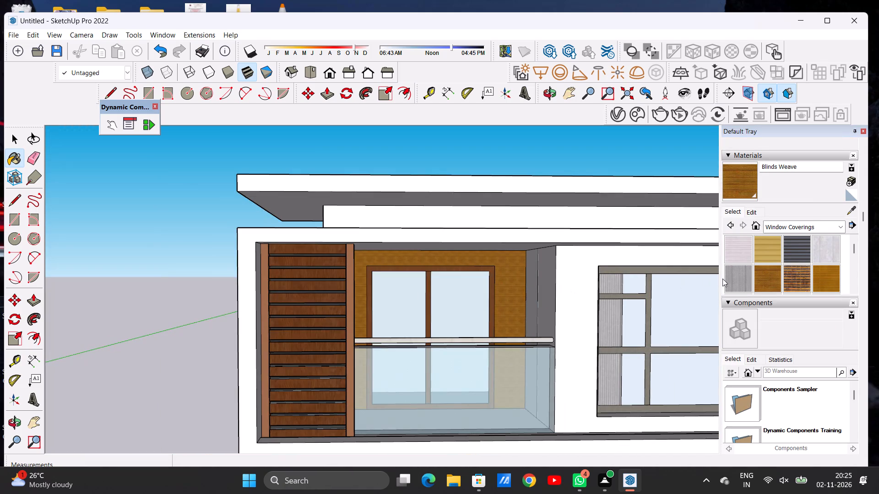
Darken the Blinds Weave material slightly by lowering its colour brightness, checking it on the balcony wall.
{"action": "left_click", "coordinate": [748, 212]}
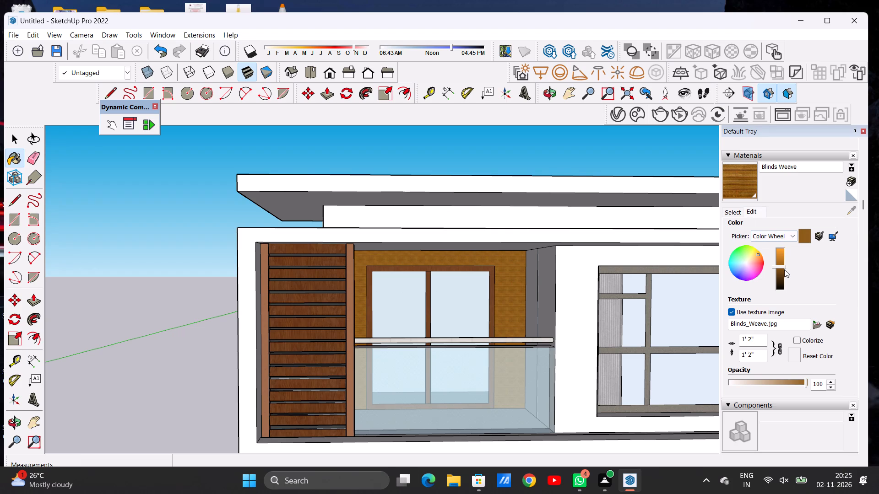
{"action": "scroll", "coordinate": [781, 272], "scroll_direction": "down", "scroll_amount": 1}
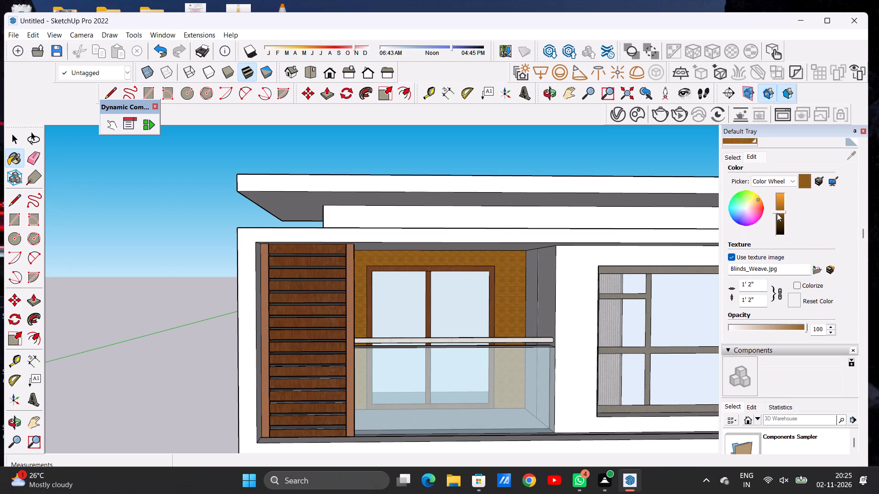
{"action": "left_click", "coordinate": [779, 216]}
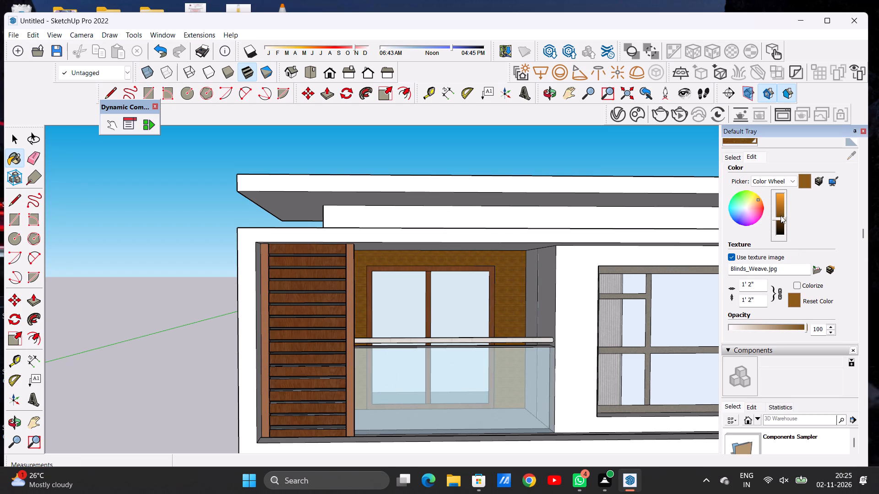
{"action": "left_click", "coordinate": [781, 214]}
{"action": "scroll", "coordinate": [496, 315], "scroll_direction": "up", "scroll_amount": 16}
{"action": "scroll", "coordinate": [513, 317], "scroll_direction": "up", "scroll_amount": 8}
{"action": "scroll", "coordinate": [513, 317], "scroll_direction": "down", "scroll_amount": 3}
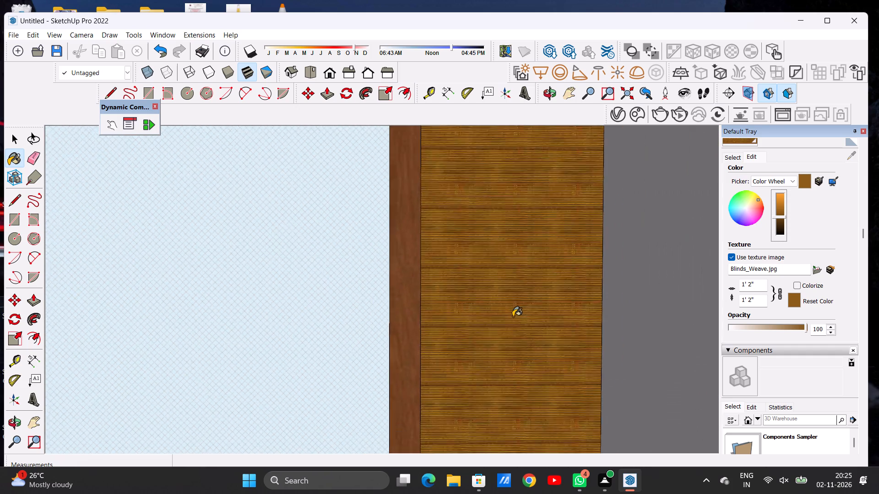
{"action": "scroll", "coordinate": [513, 317], "scroll_direction": "down", "scroll_amount": 10}
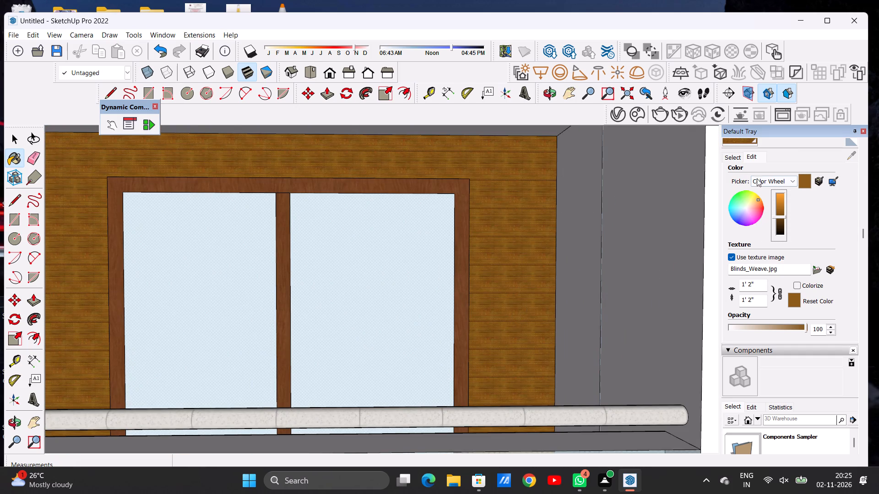
Set the Blinds Weave texture size to 5' and leave the Paint Bucket.
{"action": "left_click", "coordinate": [749, 154]}
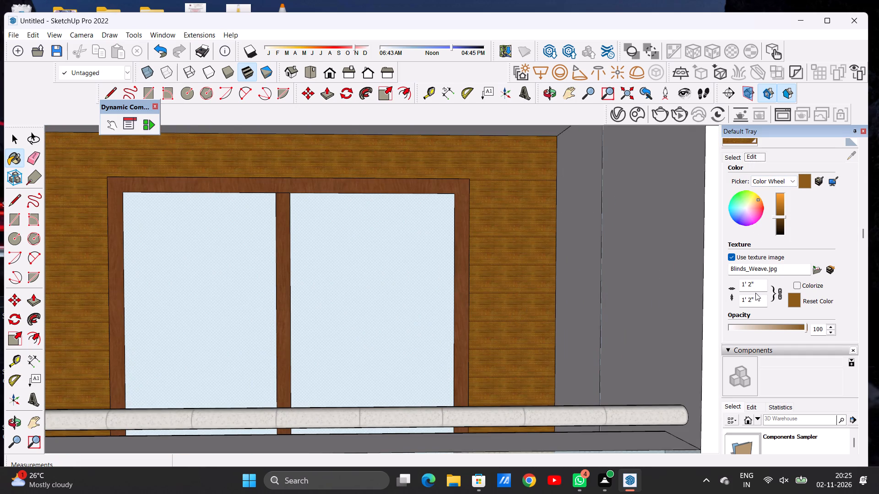
{"action": "left_click", "coordinate": [759, 295]}
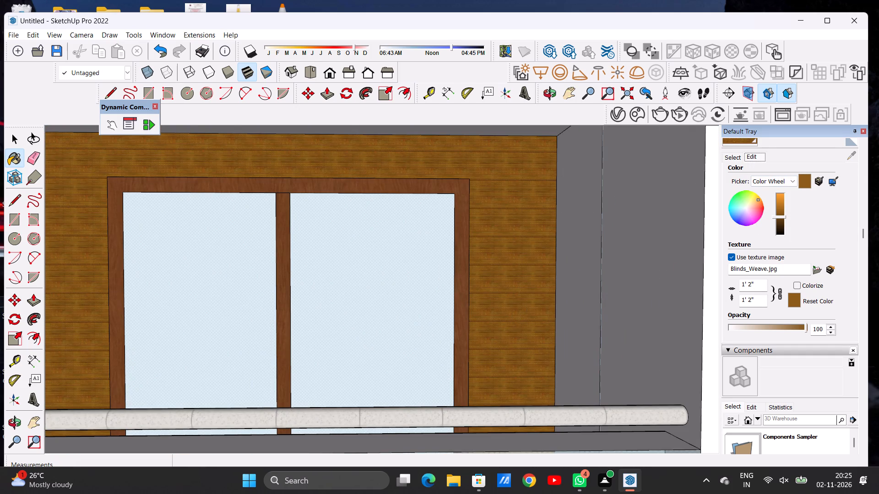
{"action": "left_click", "coordinate": [759, 297]}
{"action": "key", "text": "BackSpace"}
{"action": "key", "text": "BackSpace"}
{"action": "key", "text": "BackSpace"}
{"action": "key", "text": "BackSpace"}
{"action": "key", "text": "BackSpace"}
{"action": "key", "text": "BackSpace"}
{"action": "key", "text": "BackSpace"}
{"action": "key", "text": "BackSpace"}
{"action": "key", "text": "BackSpace"}
{"action": "key", "text": "BackSpace"}
{"action": "key", "text": "BackSpace"}
{"action": "key", "text": "BackSpace"}
{"action": "key", "text": "BackSpace"}
{"action": "key", "text": "BackSpace"}
{"action": "key", "text": "BackSpace"}
{"action": "key", "text": "BackSpace"}
{"action": "key", "text": "BackSpace"}
{"action": "type", "text": "5'"}
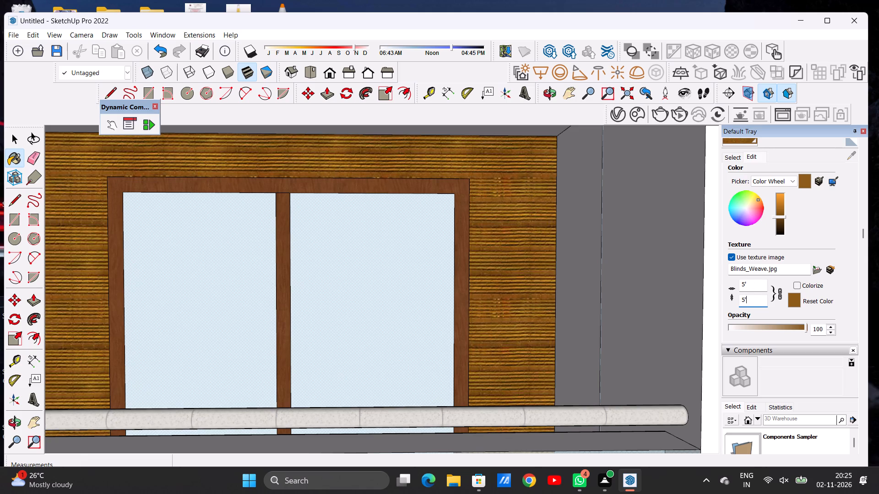
{"action": "key", "text": "Return"}
{"action": "scroll", "coordinate": [396, 321], "scroll_direction": "down", "scroll_amount": 17}
{"action": "key", "text": "space"}
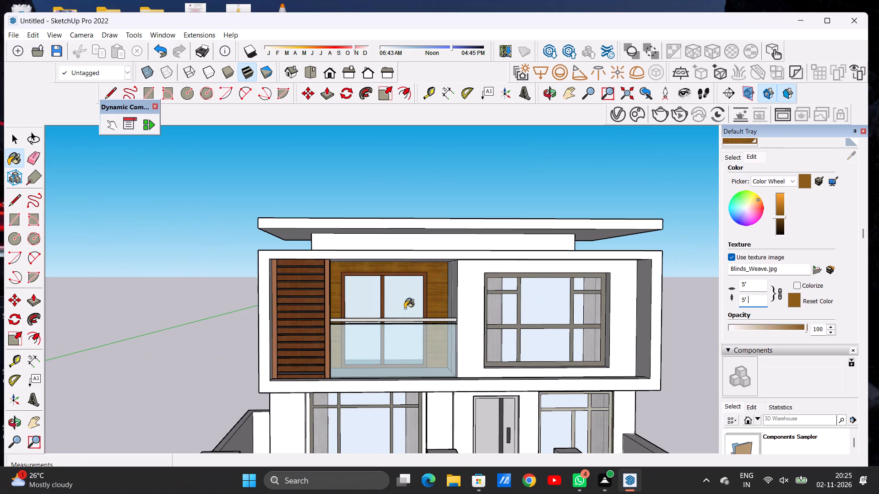
Examine the resized Blinds Weave texture on the balcony's back wall from several angles.
{"action": "left_click", "coordinate": [223, 355]}
{"action": "key", "text": "space"}
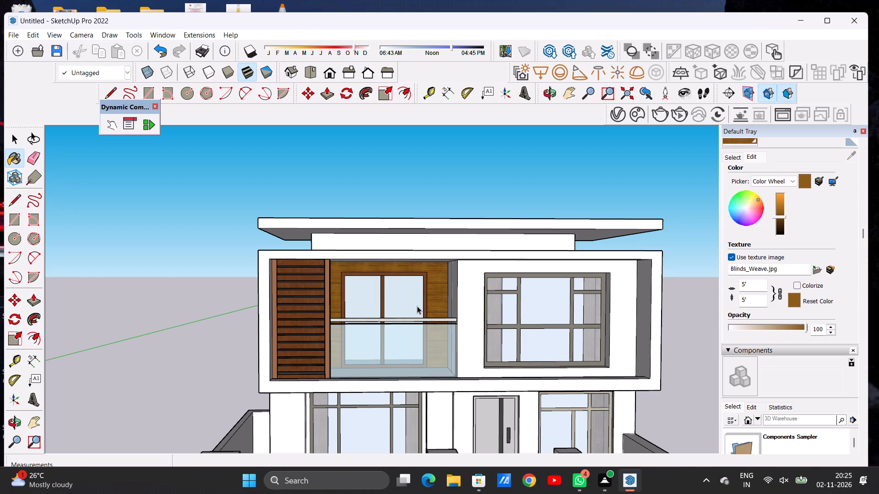
{"action": "key", "text": "o"}
{"action": "scroll", "coordinate": [423, 313], "scroll_direction": "up", "scroll_amount": 4}
{"action": "left_click_drag", "start_coordinate": [423, 313], "coordinate": [397, 318]}
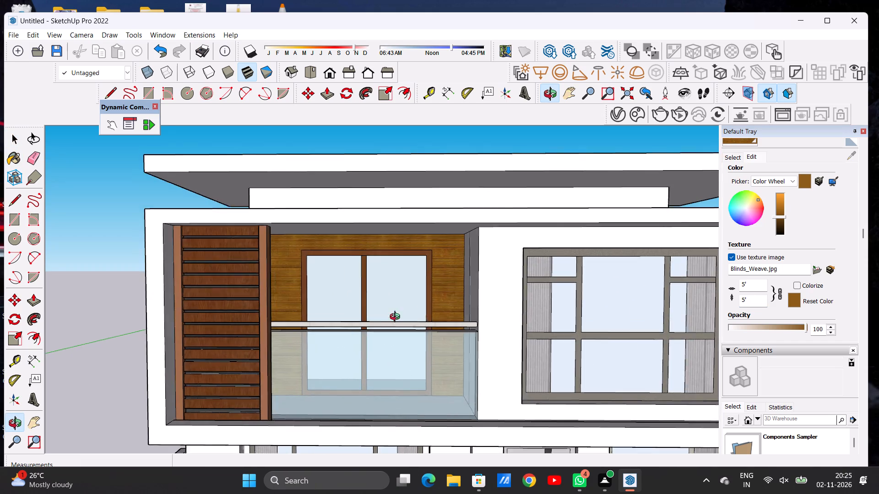
{"action": "left_click_drag", "start_coordinate": [397, 318], "coordinate": [509, 311]}
{"action": "left_click_drag", "start_coordinate": [407, 306], "coordinate": [360, 312]}
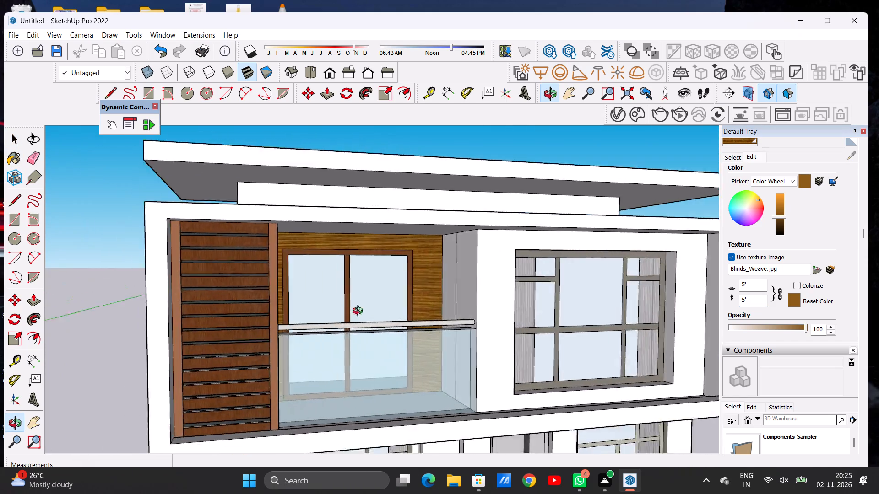
{"action": "left_click_drag", "start_coordinate": [360, 312], "coordinate": [319, 337]}
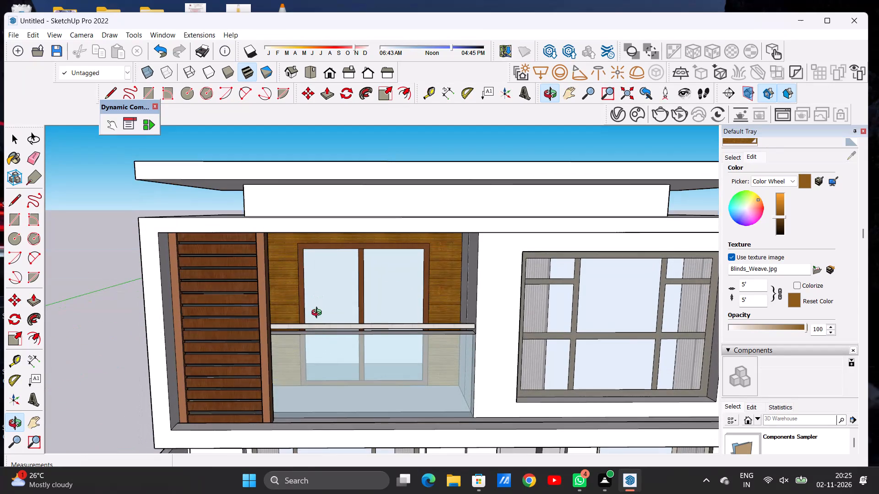
{"action": "scroll", "coordinate": [310, 273], "scroll_direction": "down", "scroll_amount": 6}
Paint the balcony's inner side wall behind the louvre screen with Blinds Weave.
{"action": "left_click_drag", "start_coordinate": [364, 309], "coordinate": [221, 286]}
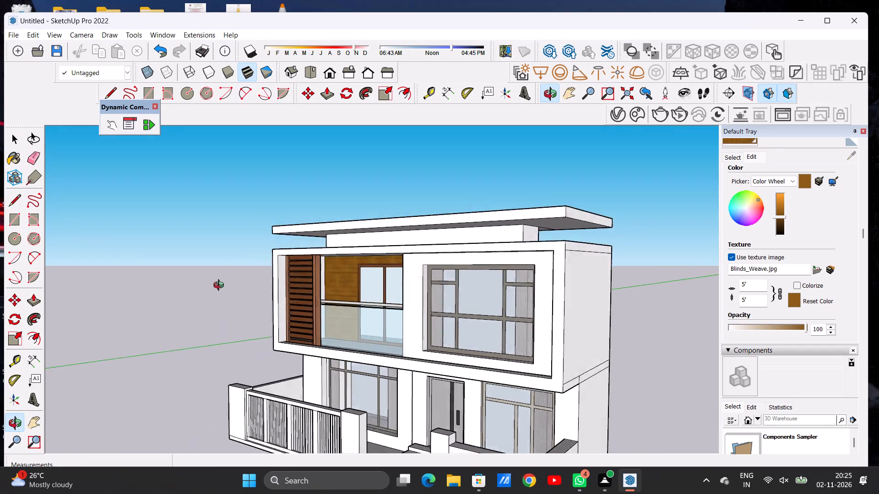
{"action": "left_click_drag", "start_coordinate": [221, 286], "coordinate": [170, 320]}
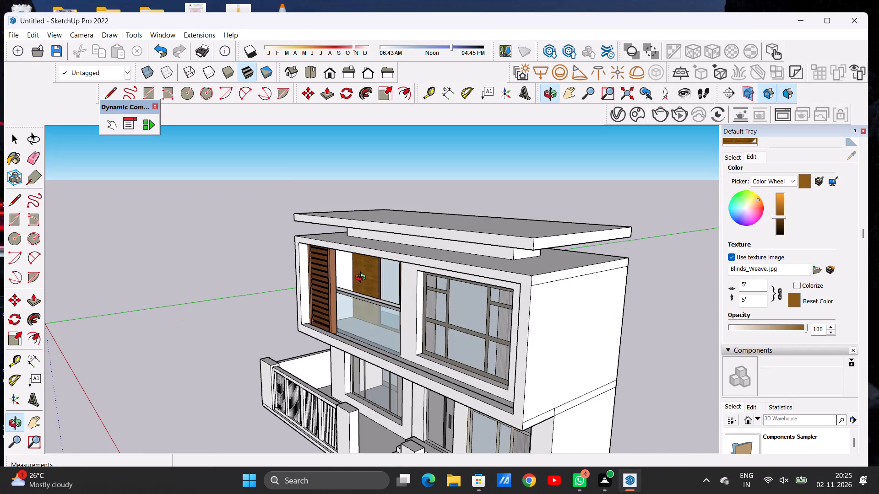
{"action": "scroll", "coordinate": [363, 278], "scroll_direction": "up", "scroll_amount": 2}
{"action": "scroll", "coordinate": [358, 275], "scroll_direction": "down", "scroll_amount": 1}
{"action": "scroll", "coordinate": [356, 274], "scroll_direction": "up", "scroll_amount": 7}
{"action": "left_click_drag", "start_coordinate": [360, 295], "coordinate": [338, 294]}
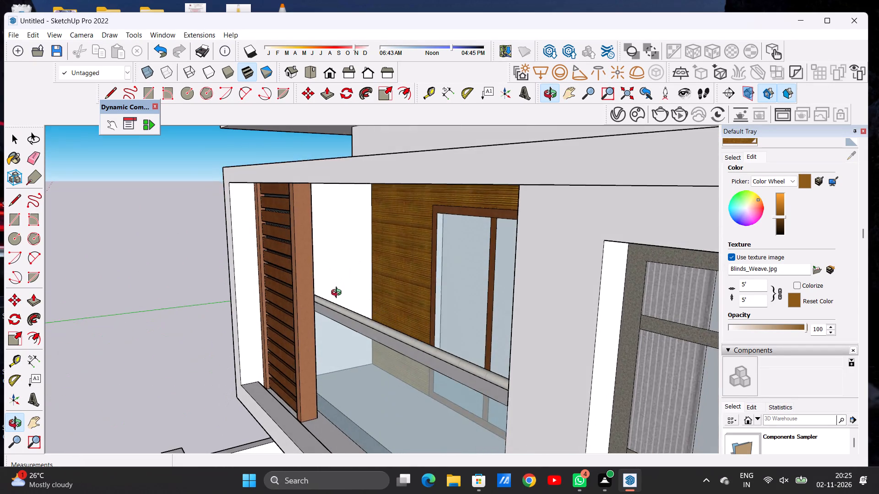
{"action": "left_click_drag", "start_coordinate": [338, 294], "coordinate": [348, 289]}
{"action": "scroll", "coordinate": [357, 273], "scroll_direction": "up", "scroll_amount": 4}
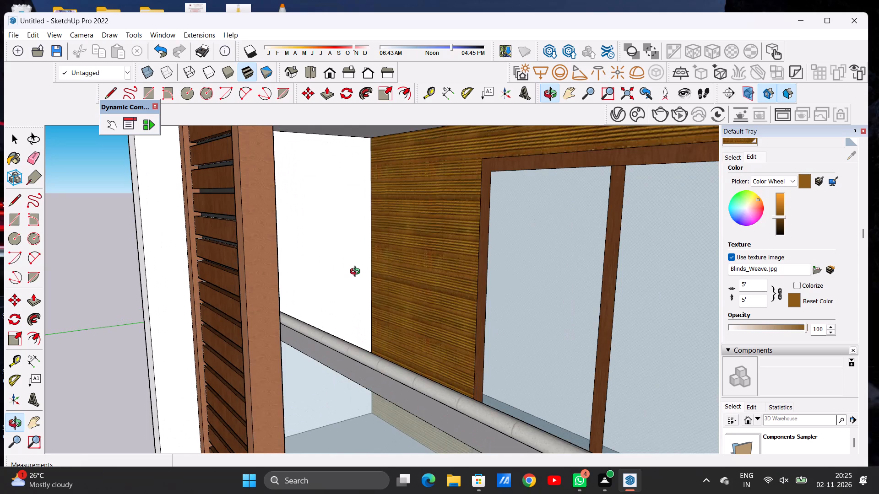
{"action": "scroll", "coordinate": [785, 223], "scroll_direction": "up", "scroll_amount": 2}
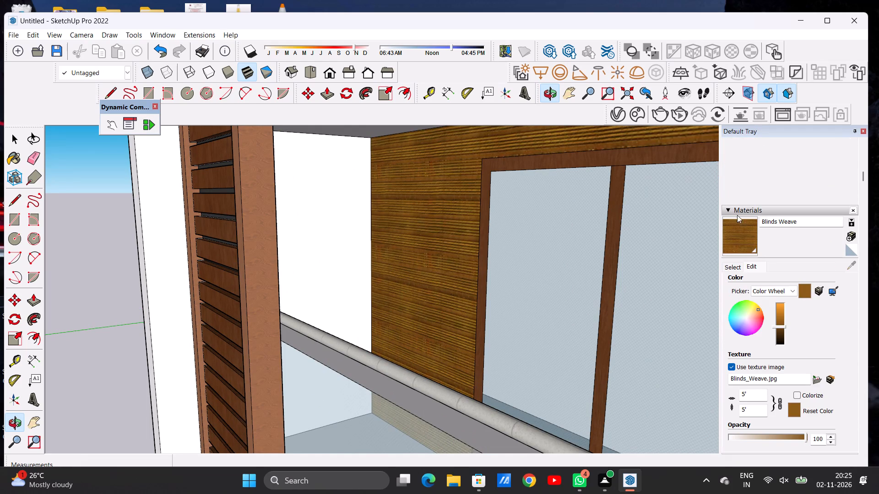
{"action": "left_click", "coordinate": [740, 231]}
{"action": "left_click", "coordinate": [321, 260]}
{"action": "scroll", "coordinate": [348, 272], "scroll_direction": "down", "scroll_amount": 7}
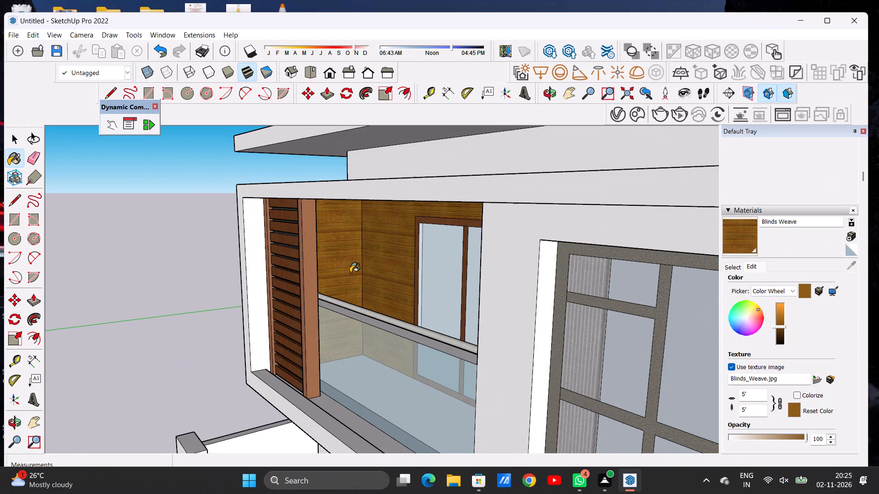
Paint both sections of the balcony's opposite side wall, next to the large window, with Blinds Weave.
{"action": "left_click", "coordinate": [545, 99]}
{"action": "left_click_drag", "start_coordinate": [360, 302], "coordinate": [548, 302]}
{"action": "scroll", "coordinate": [518, 298], "scroll_direction": "down", "scroll_amount": 9}
{"action": "left_click_drag", "start_coordinate": [488, 310], "coordinate": [605, 303]}
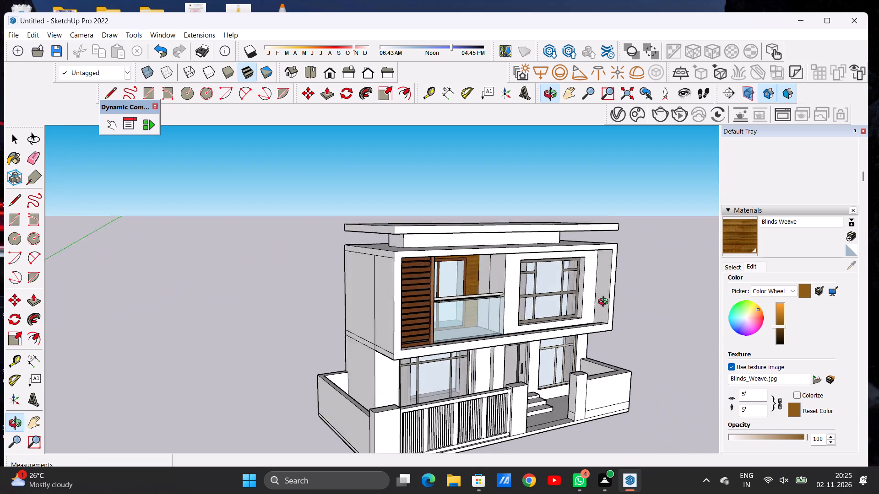
{"action": "left_click_drag", "start_coordinate": [605, 303], "coordinate": [609, 303]}
{"action": "scroll", "coordinate": [494, 285], "scroll_direction": "up", "scroll_amount": 18}
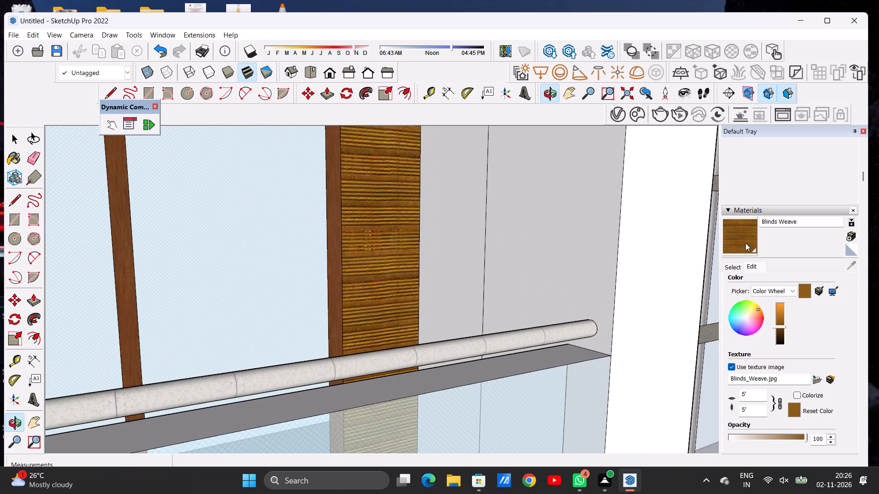
{"action": "left_click", "coordinate": [744, 242]}
{"action": "left_click", "coordinate": [439, 249]}
{"action": "scroll", "coordinate": [448, 265], "scroll_direction": "down", "scroll_amount": 12}
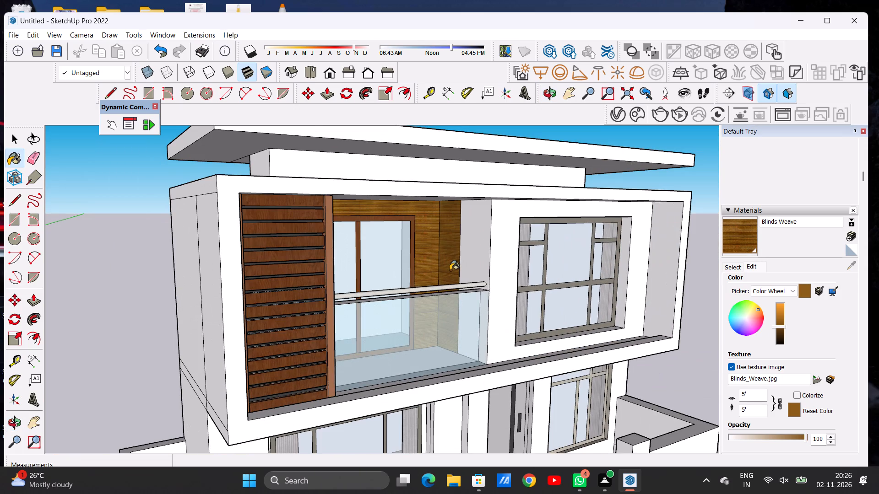
{"action": "scroll", "coordinate": [481, 245], "scroll_direction": "up", "scroll_amount": 4}
{"action": "left_click", "coordinate": [481, 245]}
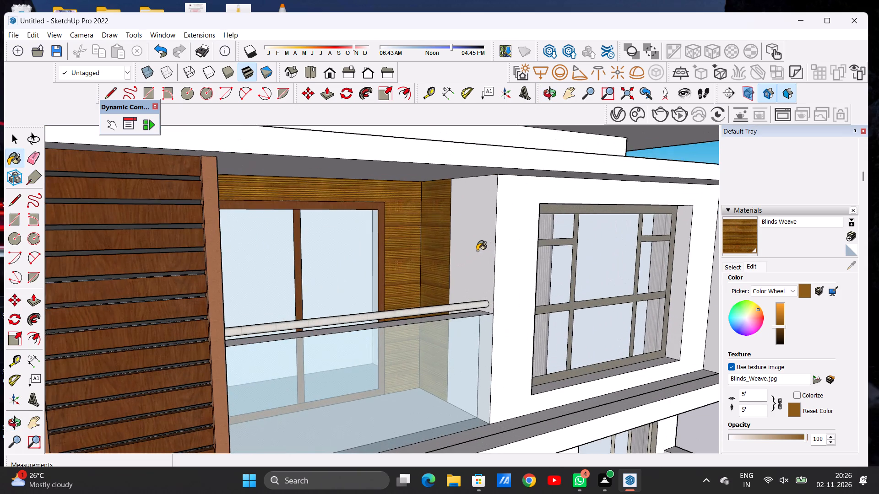
{"action": "scroll", "coordinate": [477, 251], "scroll_direction": "down", "scroll_amount": 5}
{"action": "scroll", "coordinate": [470, 253], "scroll_direction": "up", "scroll_amount": 5}
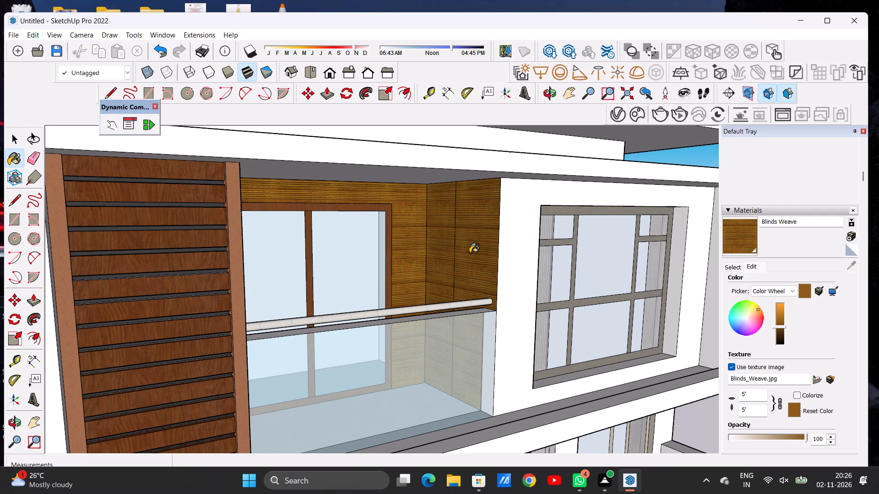
Inspect the balcony's weave-finished side and back walls from below, above and both sides.
{"action": "left_click", "coordinate": [548, 93]}
{"action": "left_click_drag", "start_coordinate": [587, 313], "coordinate": [486, 264]}
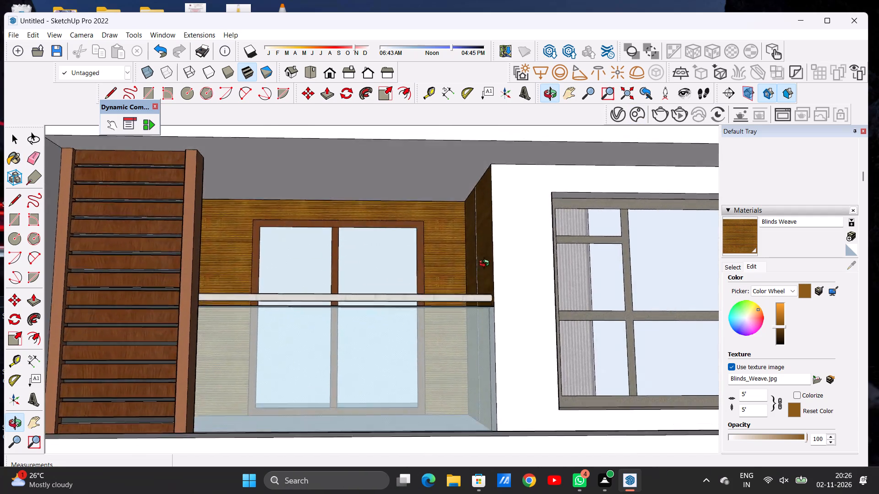
{"action": "left_click_drag", "start_coordinate": [486, 264], "coordinate": [480, 290]}
{"action": "scroll", "coordinate": [506, 311], "scroll_direction": "down", "scroll_amount": 4}
{"action": "left_click_drag", "start_coordinate": [472, 303], "coordinate": [444, 227]}
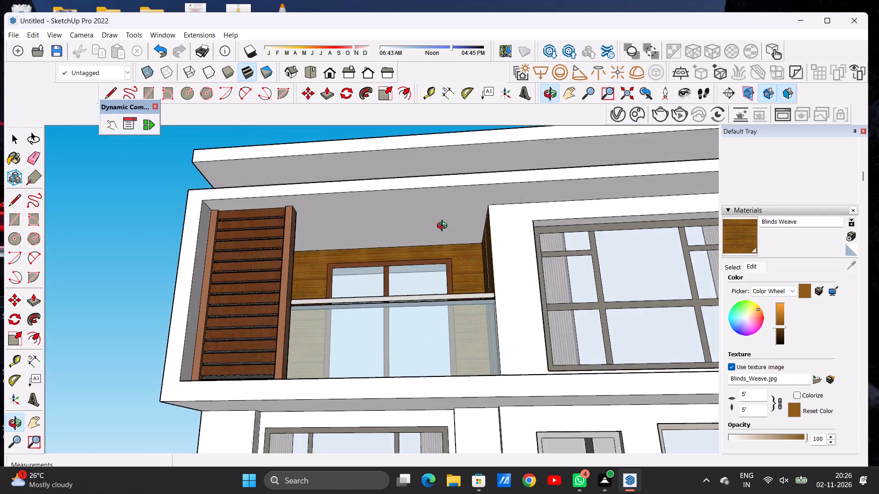
{"action": "left_click_drag", "start_coordinate": [444, 227], "coordinate": [496, 333]}
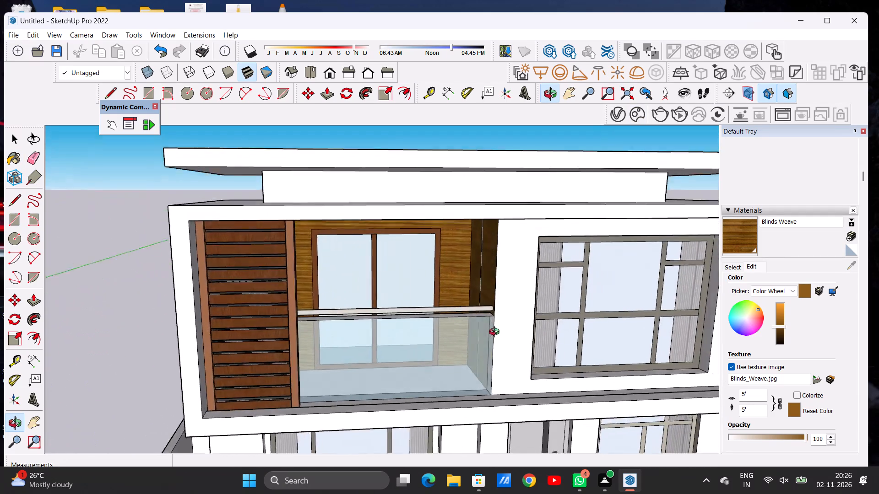
{"action": "left_click_drag", "start_coordinate": [496, 333], "coordinate": [195, 348]}
{"action": "left_click_drag", "start_coordinate": [195, 348], "coordinate": [310, 342]}
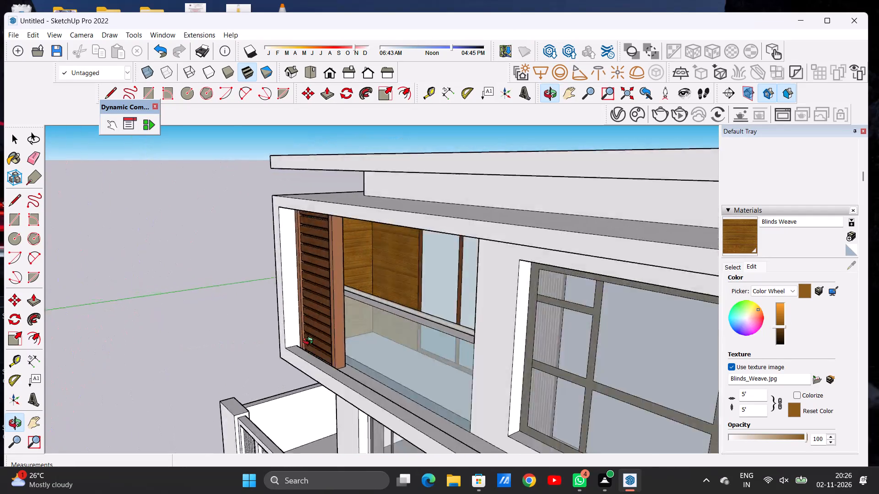
{"action": "left_click_drag", "start_coordinate": [310, 342], "coordinate": [549, 332]}
{"action": "left_click_drag", "start_coordinate": [539, 332], "coordinate": [453, 321]}
{"action": "scroll", "coordinate": [366, 338], "scroll_direction": "down", "scroll_amount": 7}
{"action": "left_click_drag", "start_coordinate": [412, 333], "coordinate": [407, 311]}
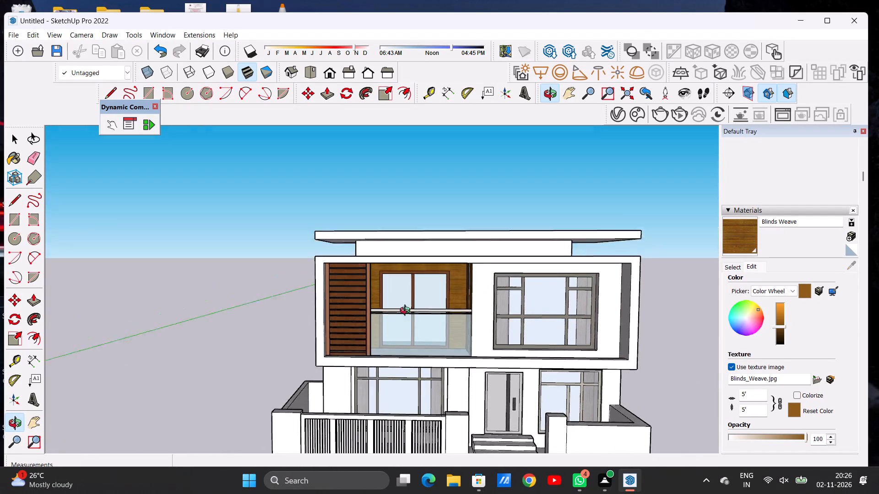
{"action": "left_click_drag", "start_coordinate": [407, 311], "coordinate": [405, 341]}
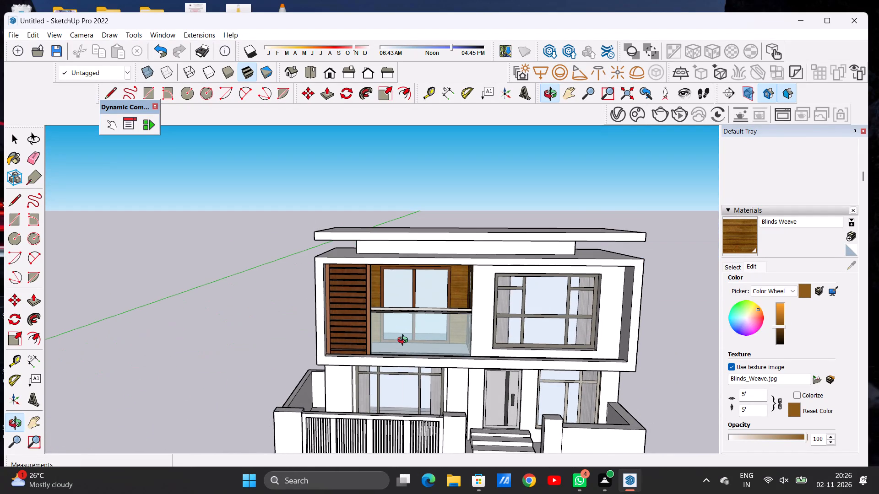
{"action": "scroll", "coordinate": [343, 333], "scroll_direction": "down", "scroll_amount": 8}
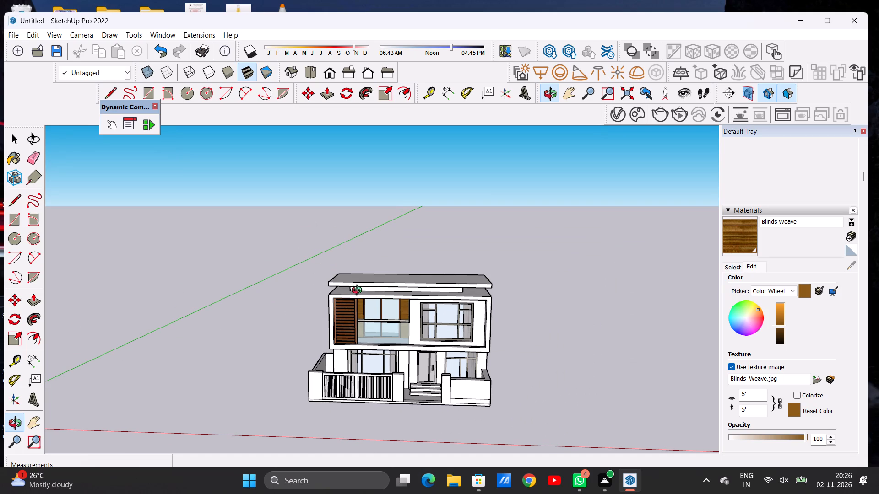
Examine the balcony's weave cladding beside the louvre screen up close and within the whole front facade.
{"action": "scroll", "coordinate": [356, 325], "scroll_direction": "up", "scroll_amount": 4}
{"action": "scroll", "coordinate": [371, 318], "scroll_direction": "down", "scroll_amount": 1}
{"action": "scroll", "coordinate": [371, 318], "scroll_direction": "up", "scroll_amount": 8}
{"action": "scroll", "coordinate": [354, 311], "scroll_direction": "down", "scroll_amount": 2}
{"action": "scroll", "coordinate": [355, 308], "scroll_direction": "up", "scroll_amount": 4}
{"action": "left_click_drag", "start_coordinate": [426, 292], "coordinate": [284, 255]}
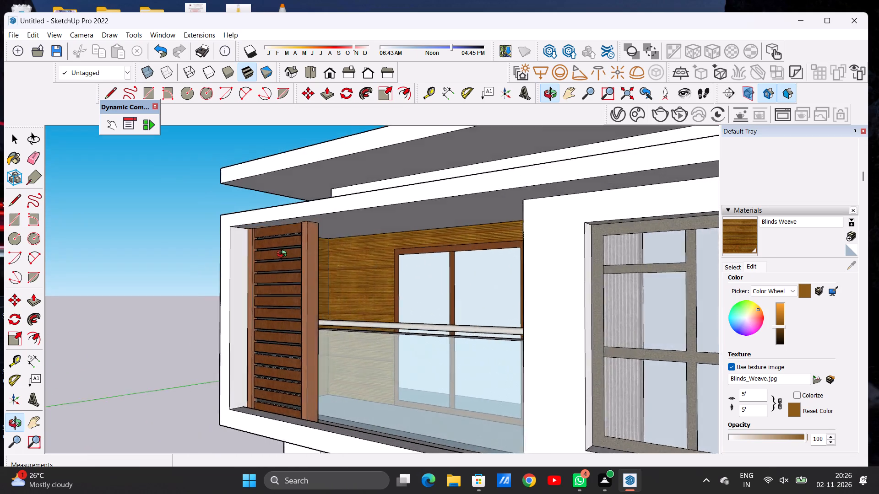
{"action": "left_click_drag", "start_coordinate": [284, 255], "coordinate": [479, 290]}
{"action": "left_click_drag", "start_coordinate": [434, 299], "coordinate": [549, 235]}
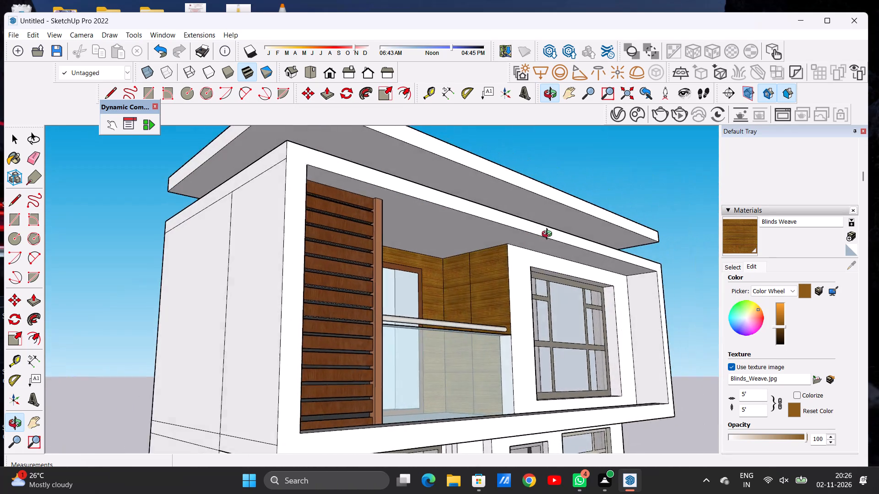
{"action": "left_click_drag", "start_coordinate": [549, 235], "coordinate": [350, 301]}
{"action": "scroll", "coordinate": [350, 301], "scroll_direction": "up", "scroll_amount": 1}
{"action": "scroll", "coordinate": [350, 301], "scroll_direction": "down", "scroll_amount": 1}
{"action": "scroll", "coordinate": [349, 301], "scroll_direction": "up", "scroll_amount": 3}
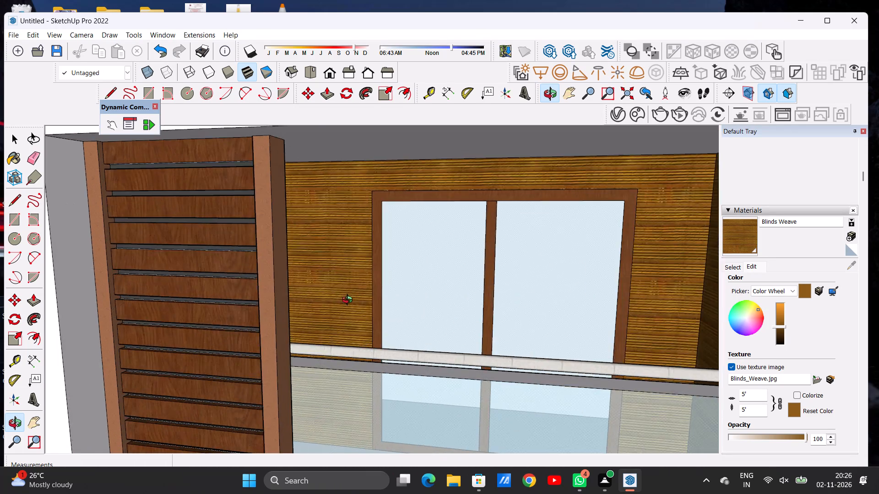
{"action": "scroll", "coordinate": [349, 301], "scroll_direction": "up", "scroll_amount": 13}
{"action": "scroll", "coordinate": [348, 304], "scroll_direction": "down", "scroll_amount": 13}
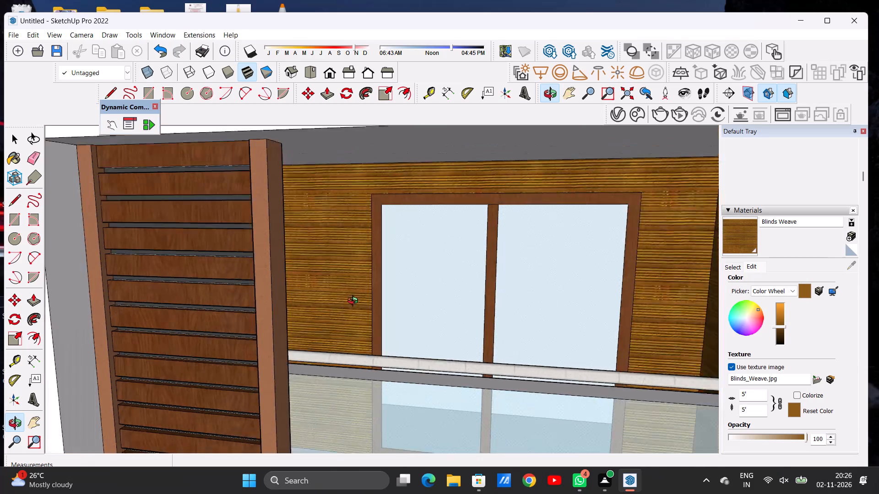
{"action": "scroll", "coordinate": [355, 302], "scroll_direction": "down", "scroll_amount": 8}
{"action": "scroll", "coordinate": [358, 301], "scroll_direction": "up", "scroll_amount": 1}
{"action": "scroll", "coordinate": [358, 301], "scroll_direction": "down", "scroll_amount": 4}
{"action": "left_click_drag", "start_coordinate": [351, 305], "coordinate": [403, 301]}
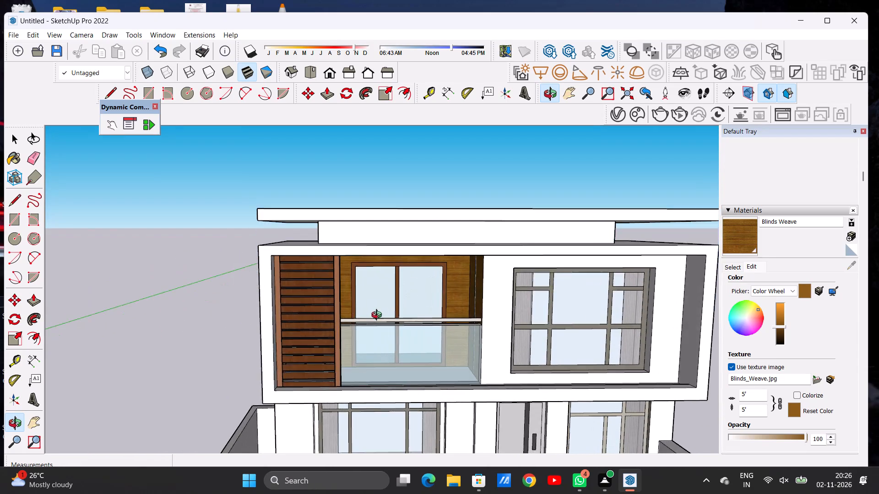
{"action": "scroll", "coordinate": [377, 317], "scroll_direction": "down", "scroll_amount": 6}
{"action": "left_click_drag", "start_coordinate": [398, 349], "coordinate": [365, 329]}
{"action": "left_click_drag", "start_coordinate": [380, 326], "coordinate": [388, 334]}
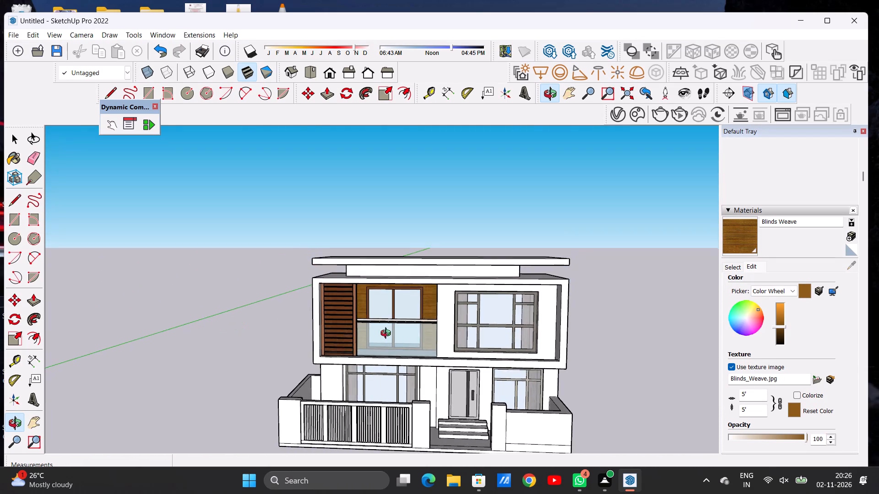
{"action": "left_click_drag", "start_coordinate": [388, 334], "coordinate": [384, 337]}
Check the weave finish around the balcony door up close and against the full front of the house.
{"action": "scroll", "coordinate": [395, 297], "scroll_direction": "up", "scroll_amount": 19}
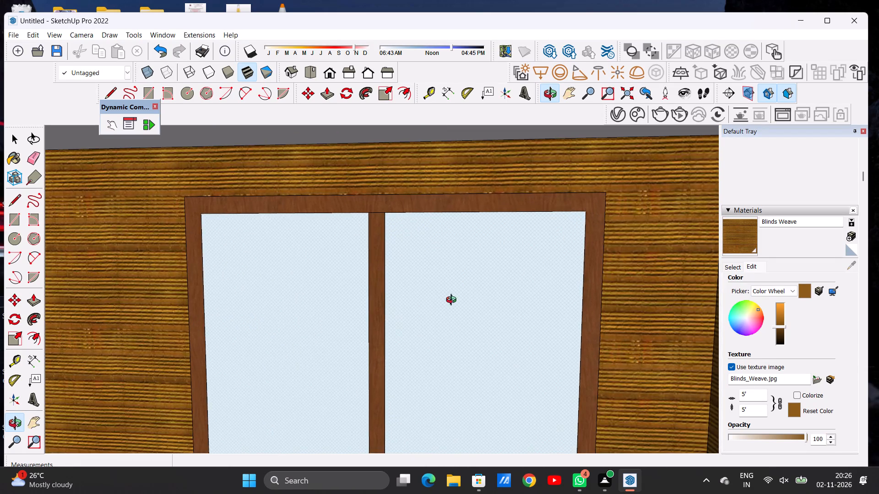
{"action": "left_click_drag", "start_coordinate": [453, 301], "coordinate": [374, 356]}
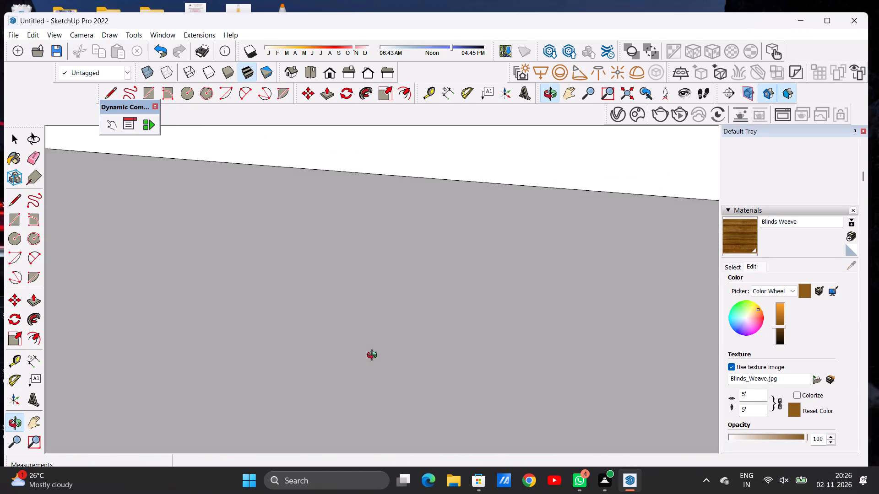
{"action": "left_click_drag", "start_coordinate": [374, 356], "coordinate": [375, 322]}
{"action": "scroll", "coordinate": [436, 284], "scroll_direction": "down", "scroll_amount": 20}
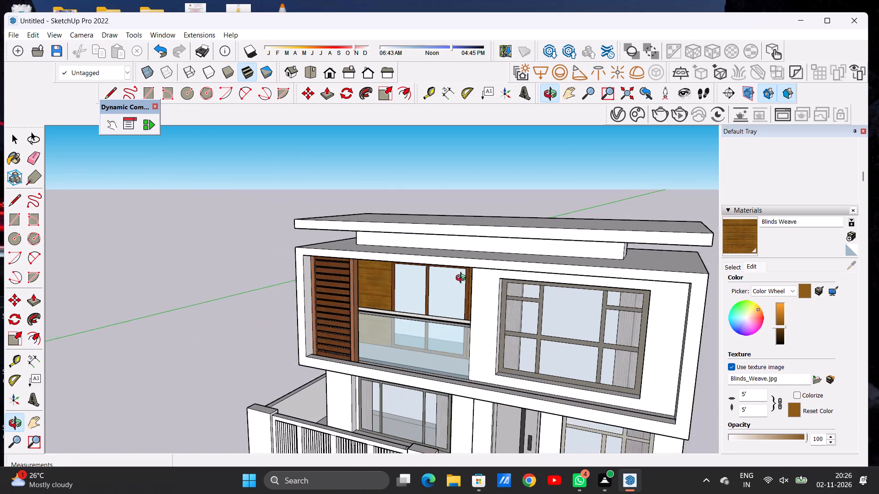
{"action": "left_click_drag", "start_coordinate": [426, 311], "coordinate": [508, 294]}
{"action": "scroll", "coordinate": [387, 313], "scroll_direction": "down", "scroll_amount": 8}
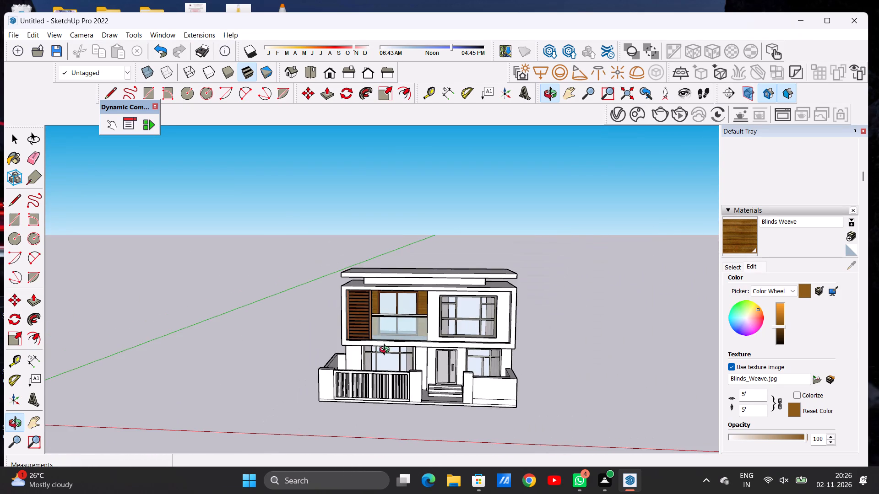
{"action": "left_click_drag", "start_coordinate": [386, 351], "coordinate": [393, 339]}
{"action": "scroll", "coordinate": [403, 296], "scroll_direction": "up", "scroll_amount": 7}
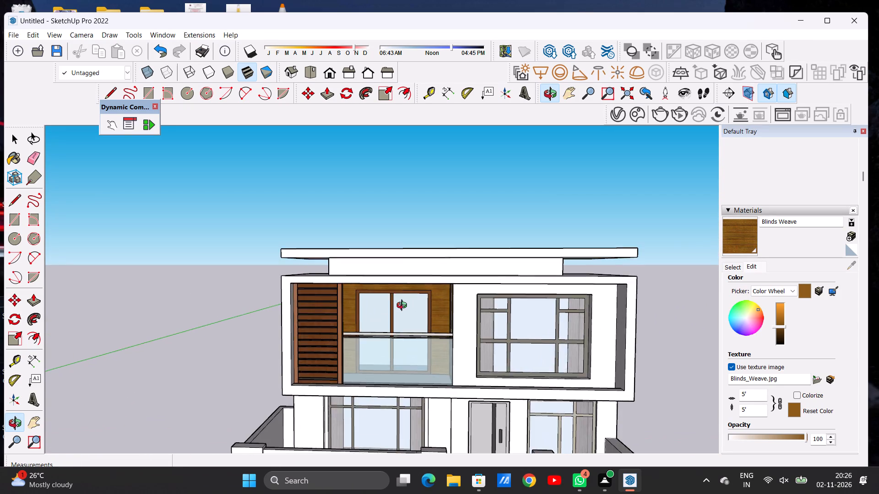
{"action": "scroll", "coordinate": [404, 306], "scroll_direction": "up", "scroll_amount": 6}
{"action": "left_click_drag", "start_coordinate": [407, 309], "coordinate": [456, 309]}
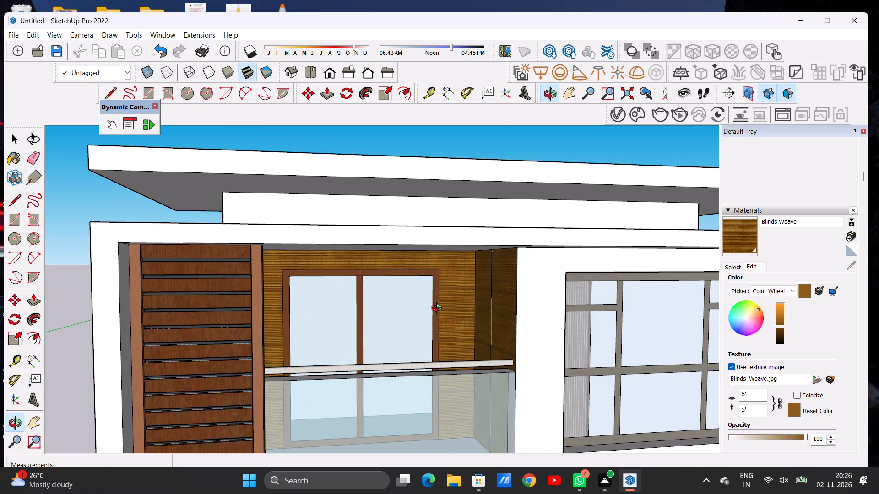
{"action": "scroll", "coordinate": [313, 327], "scroll_direction": "down", "scroll_amount": 11}
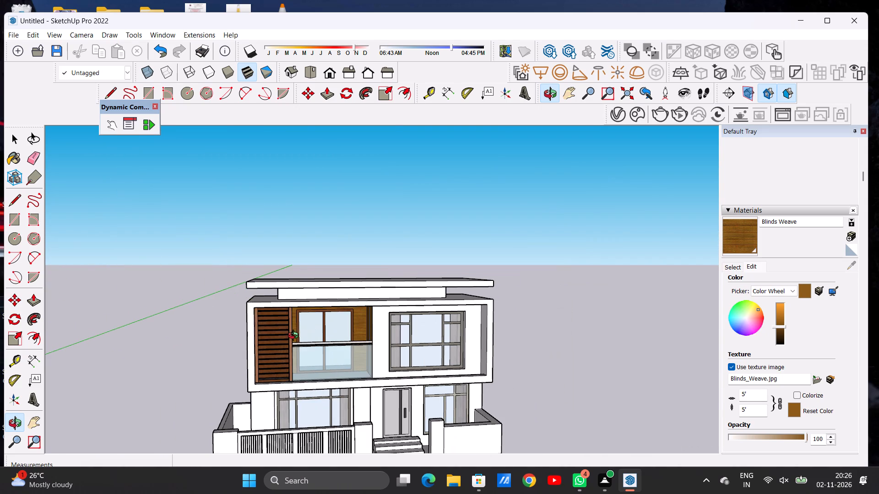
Paint the front face of the upper-floor surround with Concrete Block 8x8 Gray from the Brick, Cladding and Siding materials.
{"action": "key", "text": "space"}
{"action": "scroll", "coordinate": [300, 354], "scroll_direction": "down", "scroll_amount": 5}
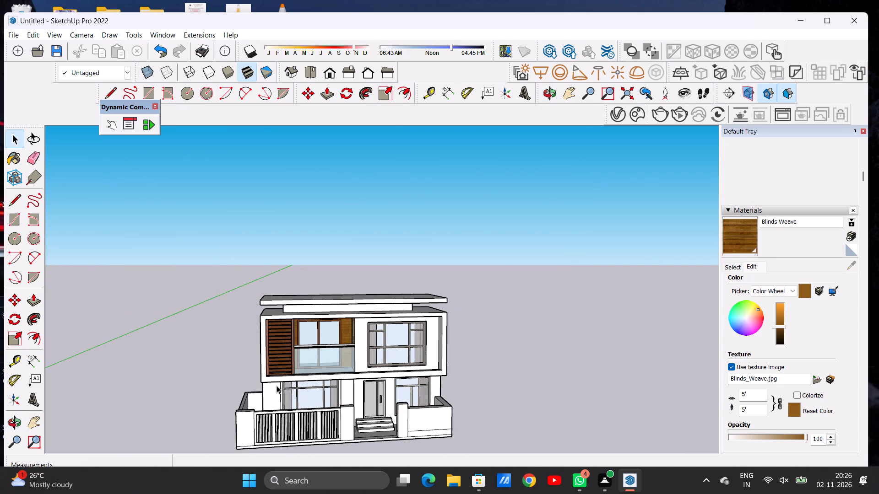
{"action": "scroll", "coordinate": [269, 379], "scroll_direction": "up", "scroll_amount": 2}
{"action": "scroll", "coordinate": [269, 379], "scroll_direction": "down", "scroll_amount": 1}
{"action": "scroll", "coordinate": [269, 379], "scroll_direction": "up", "scroll_amount": 17}
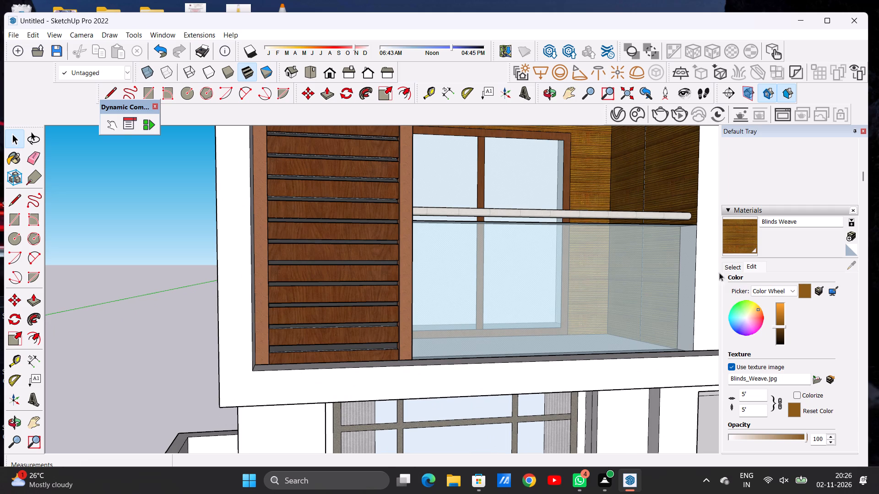
{"action": "left_click", "coordinate": [730, 267]}
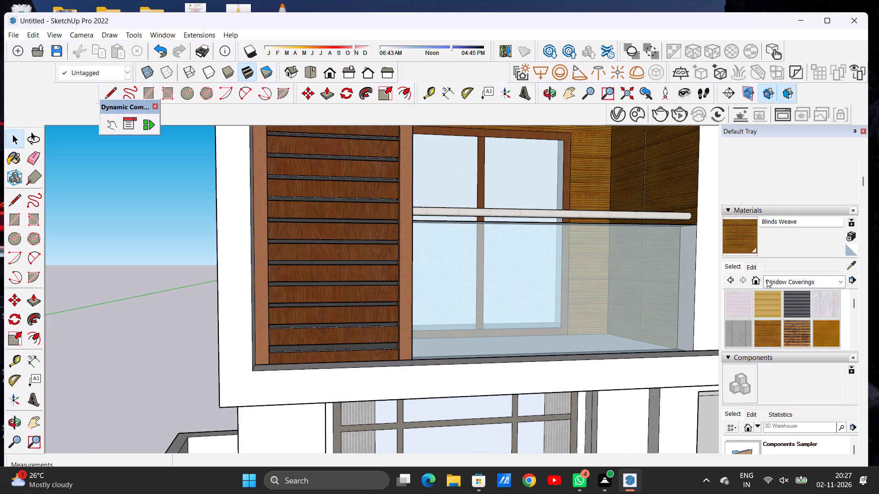
{"action": "left_click", "coordinate": [767, 279]}
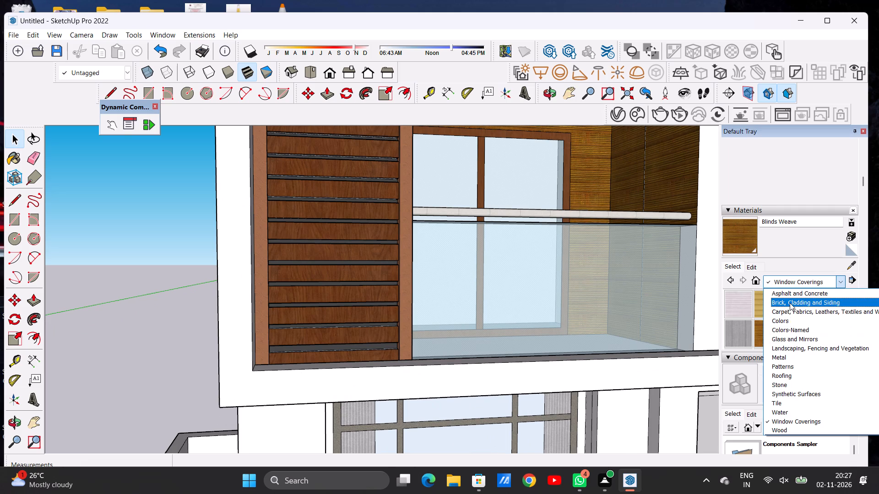
{"action": "left_click", "coordinate": [790, 303]}
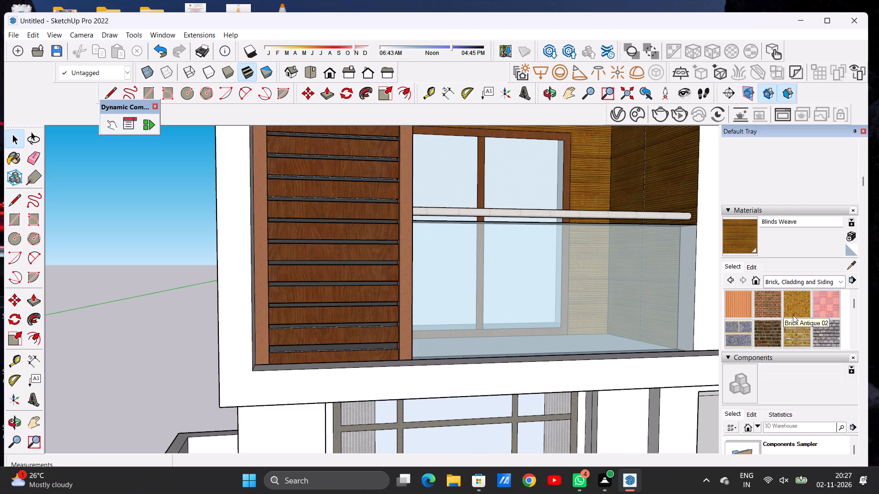
{"action": "scroll", "coordinate": [793, 315], "scroll_direction": "down", "scroll_amount": 1}
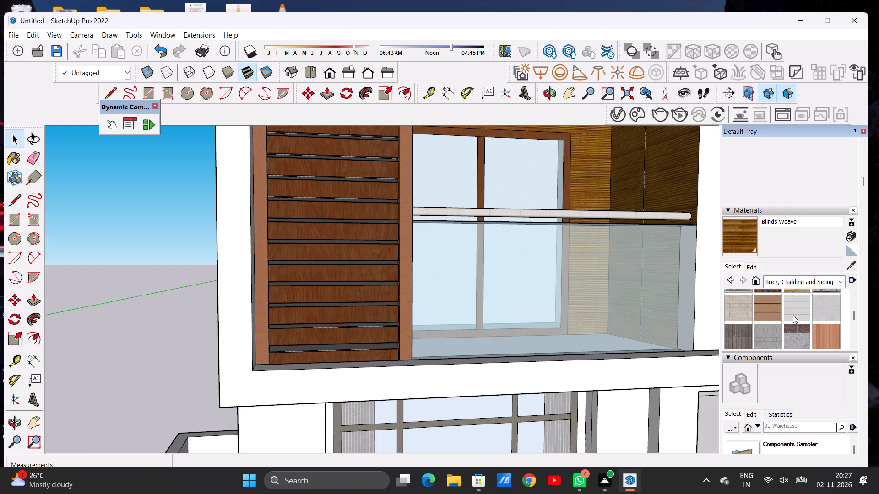
{"action": "left_click", "coordinate": [768, 333]}
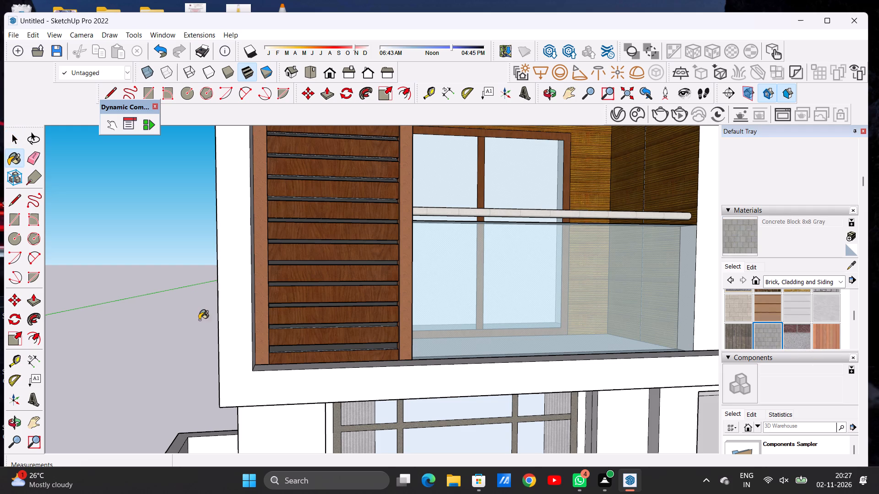
{"action": "scroll", "coordinate": [227, 320], "scroll_direction": "up", "scroll_amount": 6}
{"action": "left_click", "coordinate": [239, 328]}
{"action": "scroll", "coordinate": [231, 330], "scroll_direction": "down", "scroll_amount": 6}
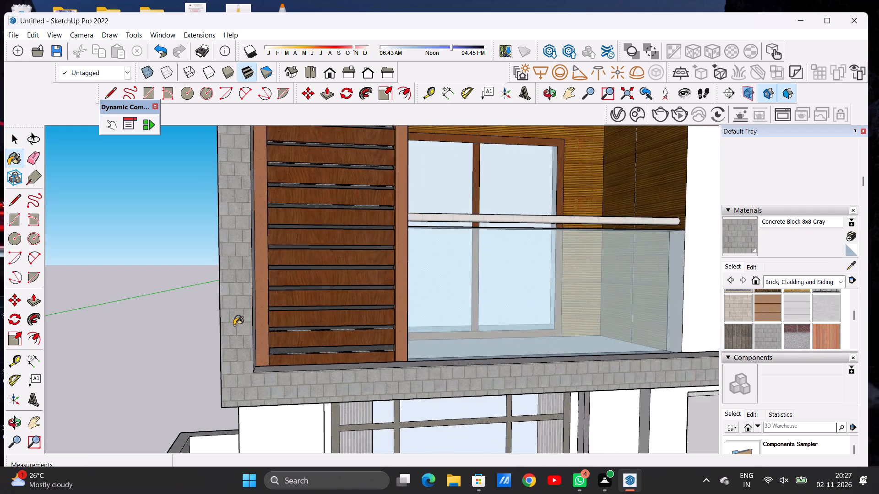
{"action": "scroll", "coordinate": [234, 325], "scroll_direction": "down", "scroll_amount": 7}
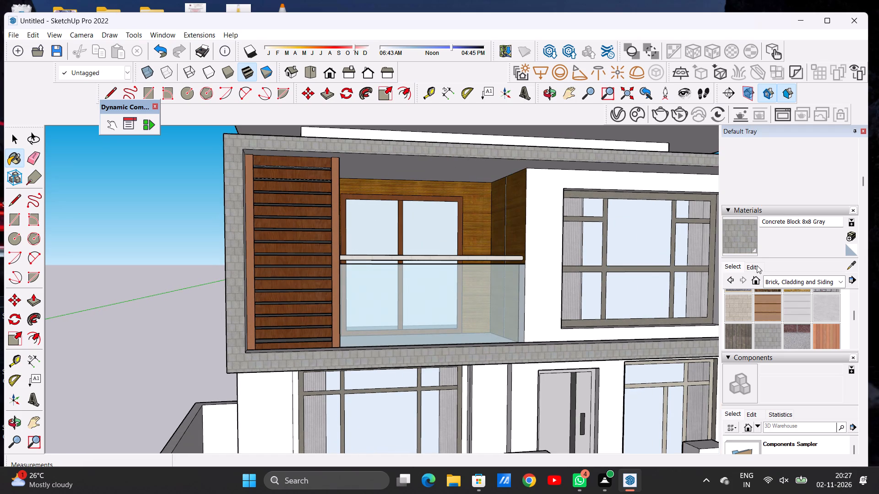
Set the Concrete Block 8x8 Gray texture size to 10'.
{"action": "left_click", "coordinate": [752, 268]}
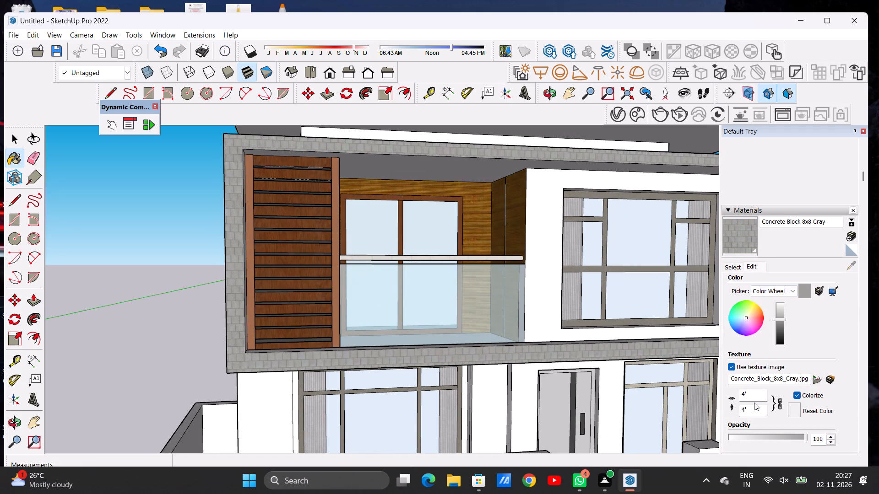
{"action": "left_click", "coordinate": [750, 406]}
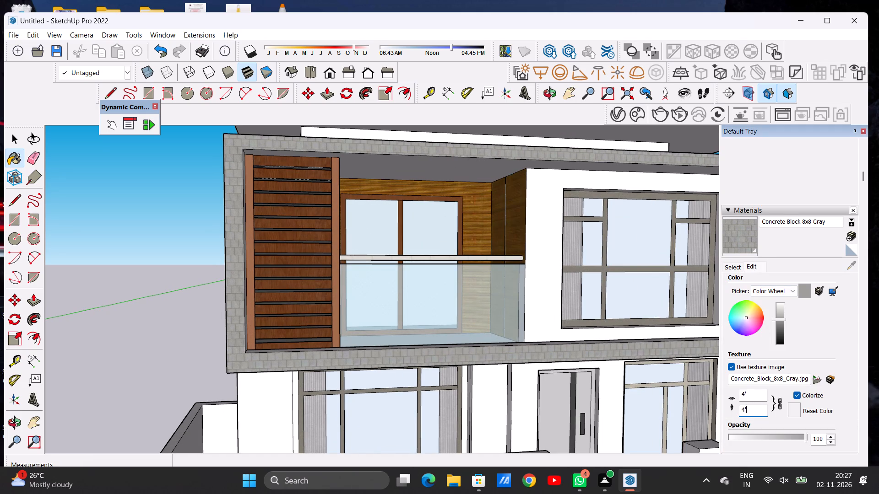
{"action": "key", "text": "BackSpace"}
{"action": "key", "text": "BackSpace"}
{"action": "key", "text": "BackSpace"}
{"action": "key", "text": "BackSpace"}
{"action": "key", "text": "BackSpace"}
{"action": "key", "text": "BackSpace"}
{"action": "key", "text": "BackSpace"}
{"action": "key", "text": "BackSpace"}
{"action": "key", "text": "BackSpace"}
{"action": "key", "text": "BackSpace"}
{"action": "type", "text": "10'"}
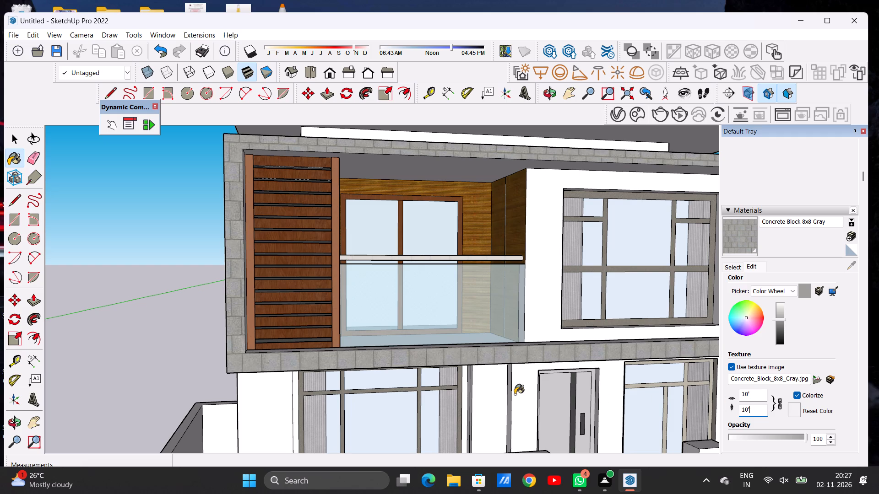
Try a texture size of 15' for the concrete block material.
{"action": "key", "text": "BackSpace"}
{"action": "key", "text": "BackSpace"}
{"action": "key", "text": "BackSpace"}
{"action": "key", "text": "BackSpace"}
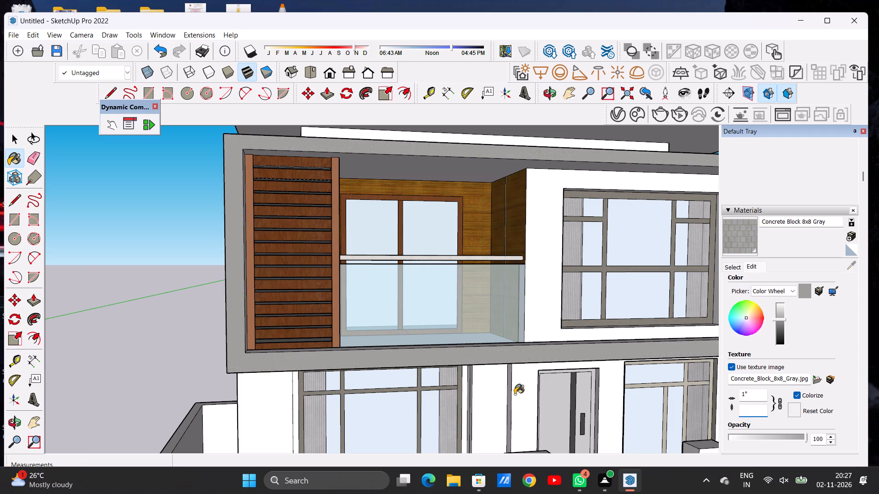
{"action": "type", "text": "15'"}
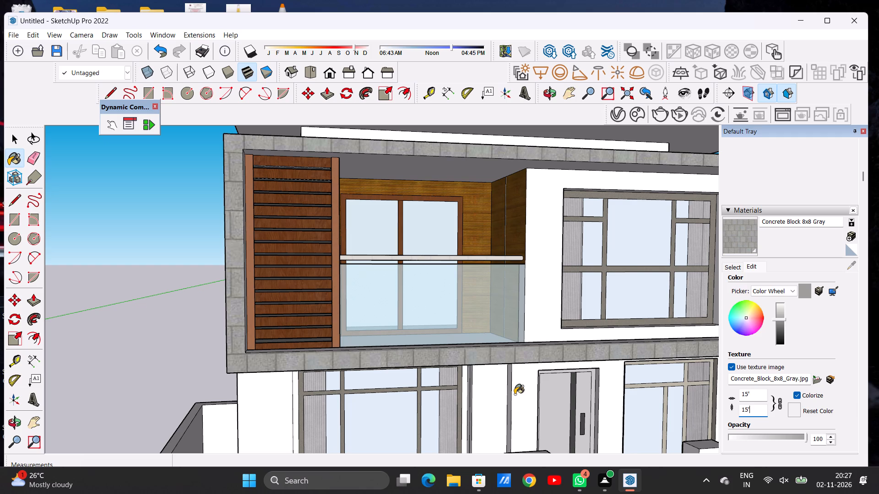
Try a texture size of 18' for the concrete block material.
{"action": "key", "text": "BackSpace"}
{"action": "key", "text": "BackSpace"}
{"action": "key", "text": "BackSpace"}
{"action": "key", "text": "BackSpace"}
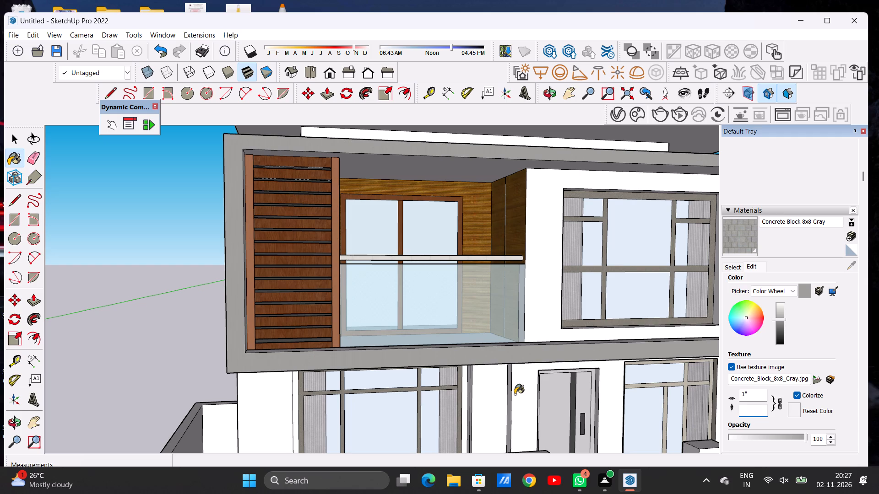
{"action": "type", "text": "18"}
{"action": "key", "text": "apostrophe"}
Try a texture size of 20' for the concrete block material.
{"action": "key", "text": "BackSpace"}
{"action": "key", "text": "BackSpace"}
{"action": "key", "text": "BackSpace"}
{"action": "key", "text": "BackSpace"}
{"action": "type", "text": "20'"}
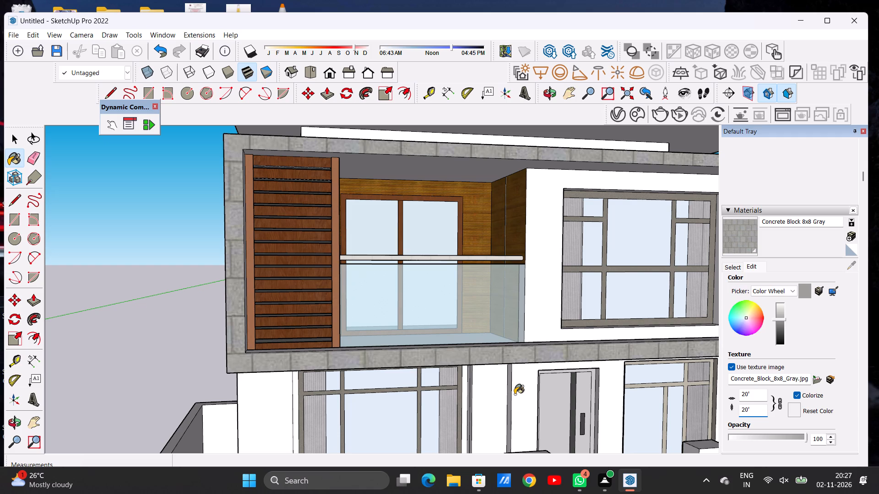
Set the Concrete Block 8x8 Gray texture size to 23'.
{"action": "key", "text": "BackSpace"}
{"action": "key", "text": "BackSpace"}
{"action": "key", "text": "BackSpace"}
{"action": "key", "text": "BackSpace"}
{"action": "key", "text": "BackSpace"}
{"action": "key", "text": "BackSpace"}
{"action": "key", "text": "BackSpace"}
{"action": "key", "text": "BackSpace"}
{"action": "key", "text": "BackSpace"}
{"action": "key", "text": "BackSpace"}
{"action": "key", "text": "BackSpace"}
{"action": "key", "text": "BackSpace"}
{"action": "key", "text": "2"}
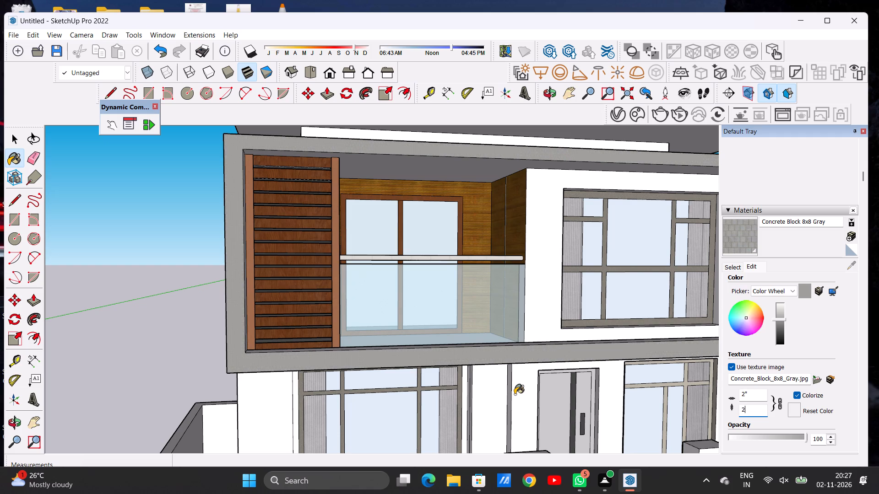
{"action": "key", "text": "3"}
{"action": "key", "text": "apostrophe"}
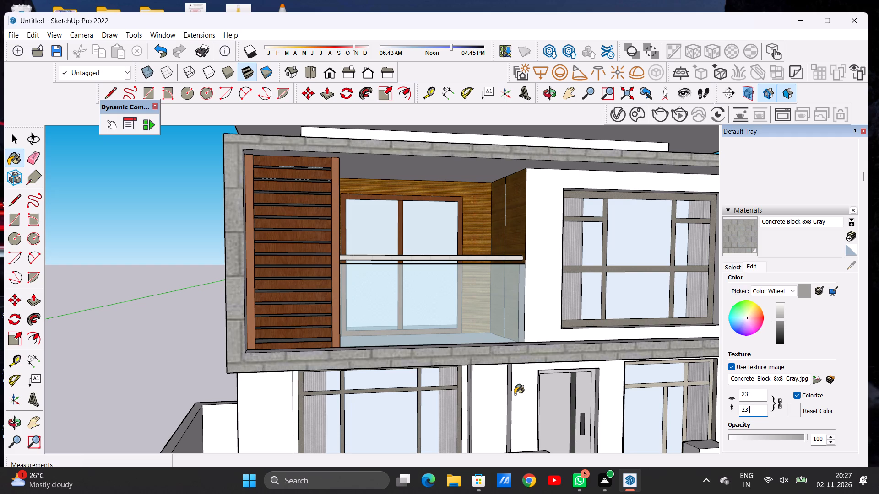
{"action": "key", "text": "Return"}
Darken the Concrete Block 8x8 Gray colour in two stages by lowering its brightness, judging it against the whole facade.
{"action": "scroll", "coordinate": [308, 354], "scroll_direction": "down", "scroll_amount": 7}
{"action": "scroll", "coordinate": [286, 309], "scroll_direction": "down", "scroll_amount": 3}
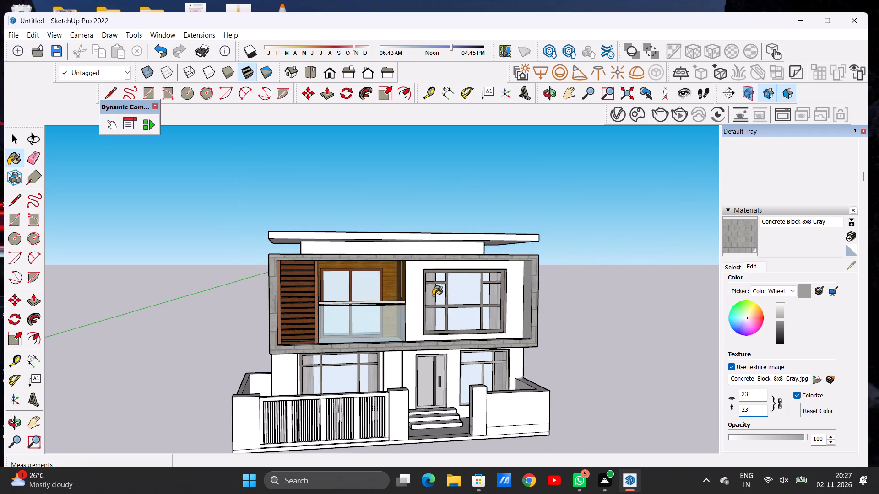
{"action": "scroll", "coordinate": [513, 306], "scroll_direction": "up", "scroll_amount": 9}
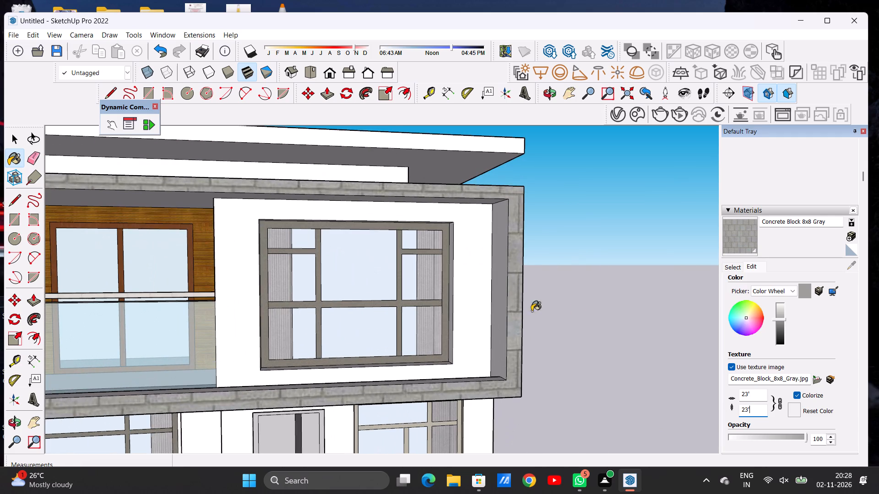
{"action": "left_click", "coordinate": [780, 323]}
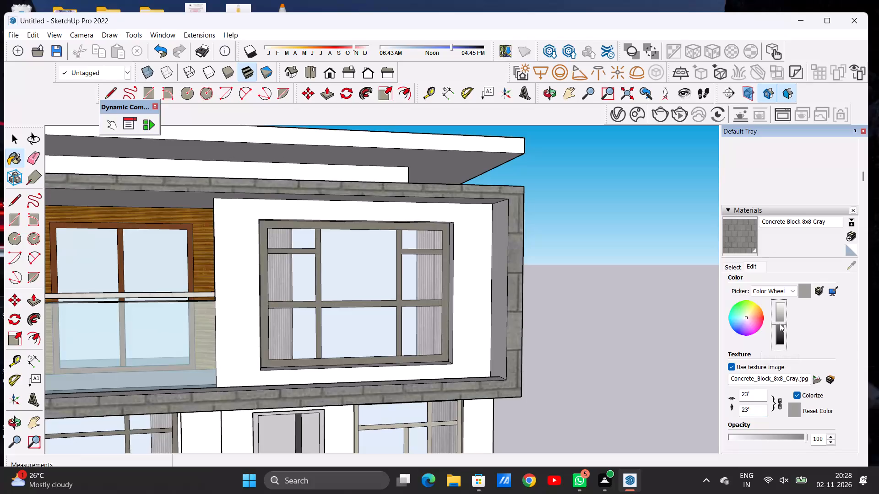
{"action": "scroll", "coordinate": [620, 308], "scroll_direction": "down", "scroll_amount": 8}
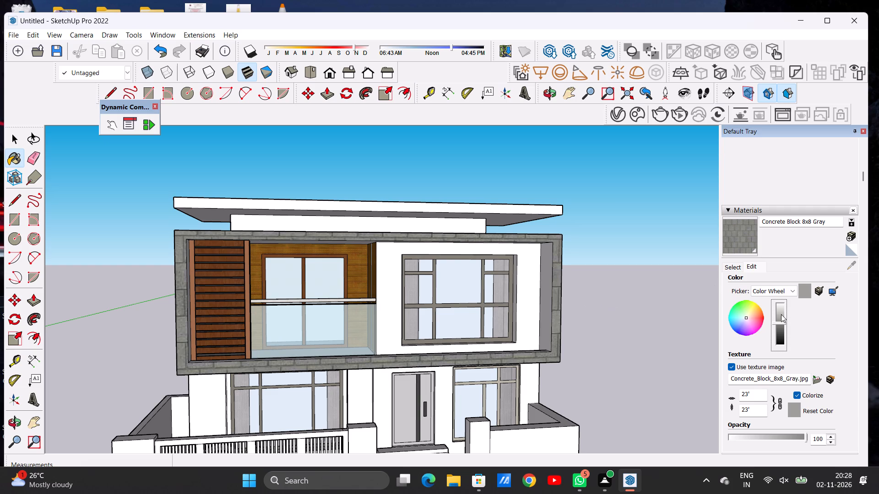
{"action": "left_click", "coordinate": [779, 326]}
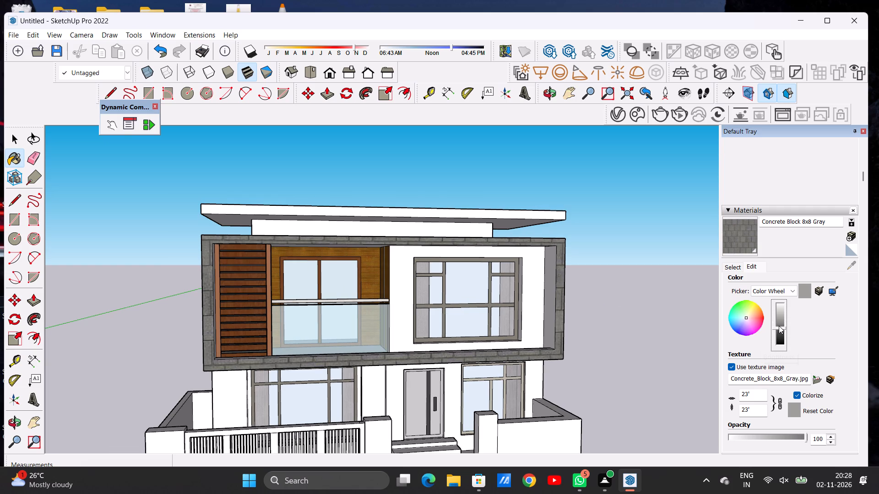
{"action": "scroll", "coordinate": [718, 298], "scroll_direction": "down", "scroll_amount": 3}
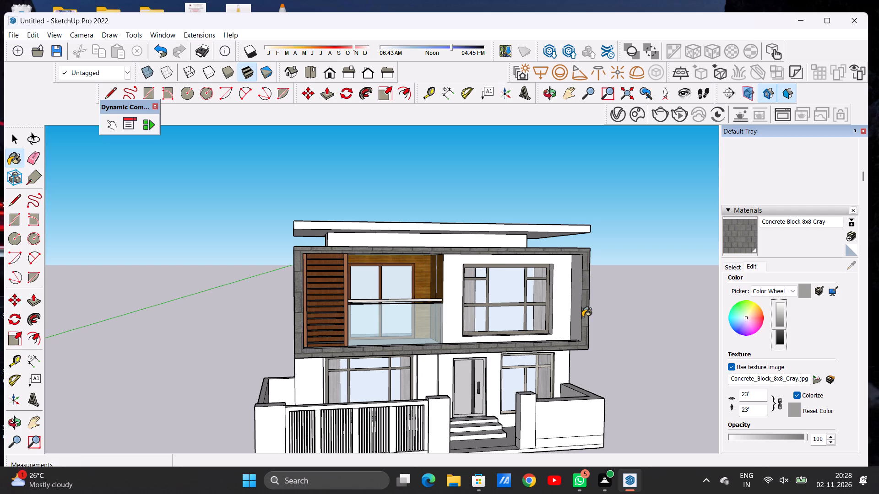
Examine the block-finished upper-floor surround and the unpainted outer walls from both sides and from above.
{"action": "key", "text": "space"}
{"action": "type", "text": "O"}
{"action": "left_click", "coordinate": [618, 331]}
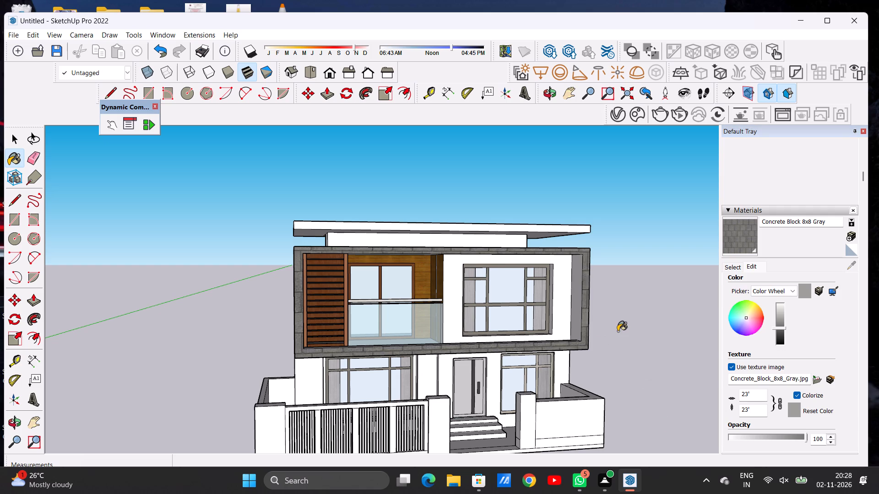
{"action": "key", "text": "space"}
{"action": "key", "text": "o"}
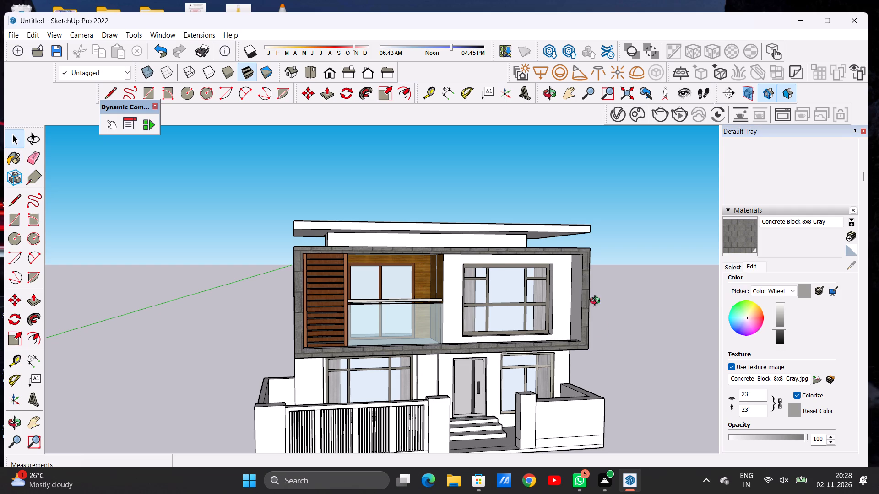
{"action": "left_click_drag", "start_coordinate": [549, 324], "coordinate": [401, 339]}
{"action": "scroll", "coordinate": [474, 295], "scroll_direction": "down", "scroll_amount": 7}
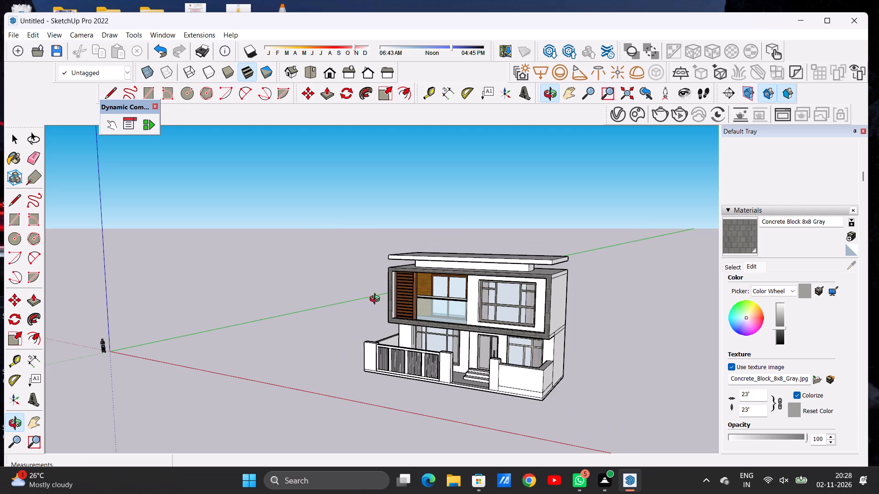
{"action": "left_click_drag", "start_coordinate": [375, 301], "coordinate": [652, 298]}
{"action": "scroll", "coordinate": [404, 305], "scroll_direction": "up", "scroll_amount": 5}
{"action": "left_click_drag", "start_coordinate": [456, 301], "coordinate": [385, 292]}
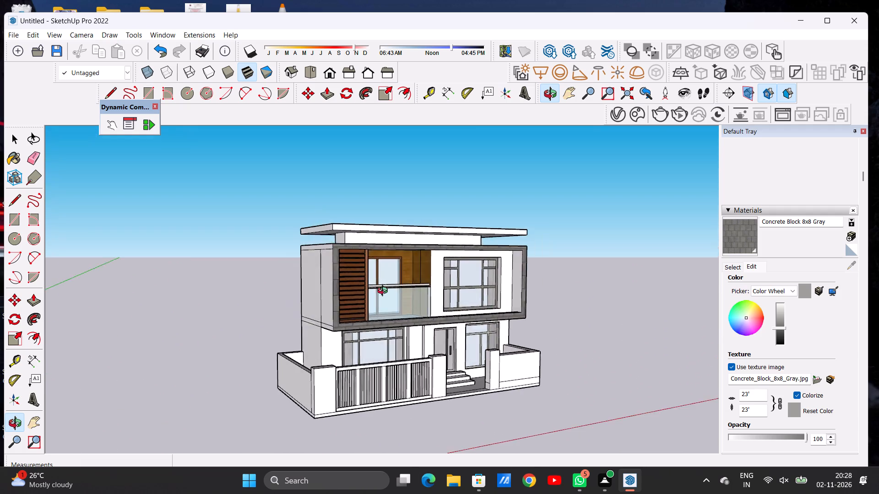
{"action": "left_click_drag", "start_coordinate": [385, 292], "coordinate": [279, 287]}
{"action": "left_click_drag", "start_coordinate": [373, 295], "coordinate": [462, 364]}
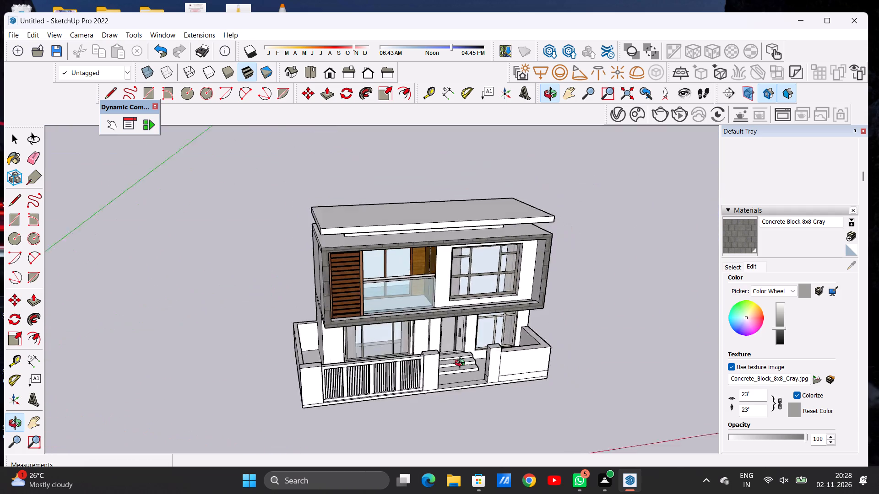
Examine the concrete-block surround, balcony ceiling and upper-floor front wall from above, from the front and from below.
{"action": "left_click_drag", "start_coordinate": [462, 364], "coordinate": [495, 360]}
{"action": "scroll", "coordinate": [513, 302], "scroll_direction": "up", "scroll_amount": 3}
{"action": "left_click_drag", "start_coordinate": [449, 295], "coordinate": [446, 360]}
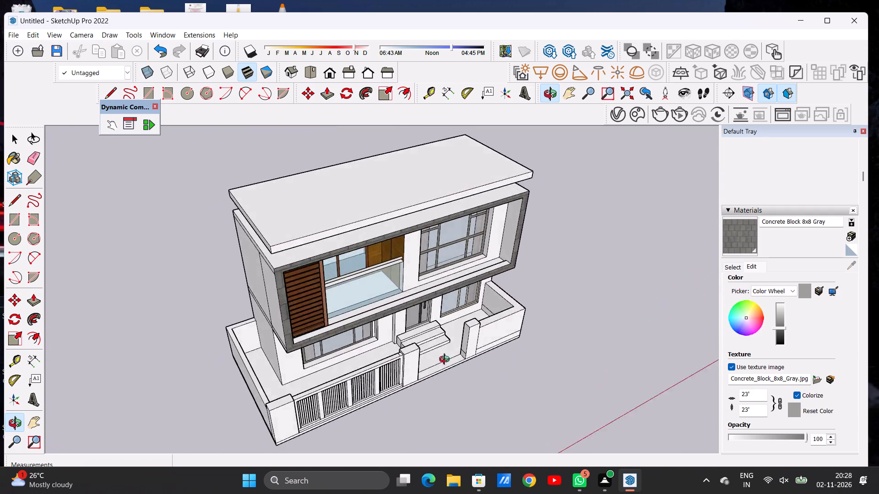
{"action": "left_click_drag", "start_coordinate": [446, 360], "coordinate": [388, 319]}
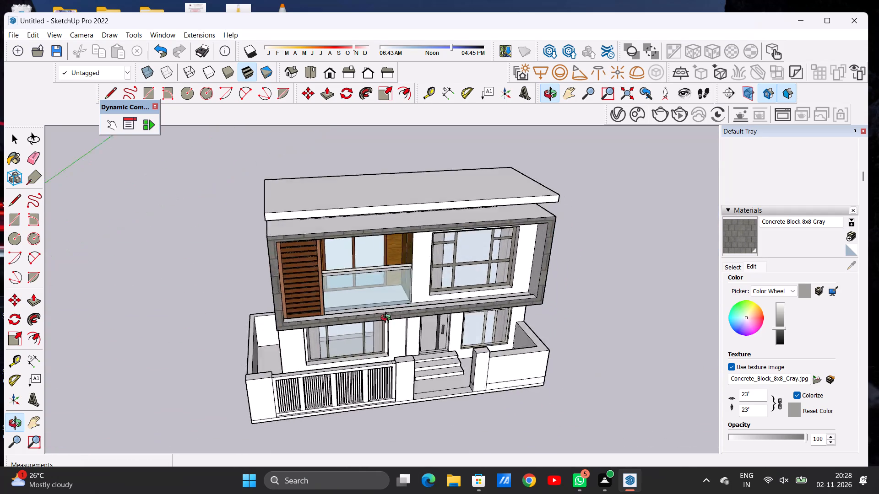
{"action": "left_click_drag", "start_coordinate": [388, 319], "coordinate": [321, 270]}
{"action": "left_click_drag", "start_coordinate": [331, 268], "coordinate": [350, 250]}
{"action": "scroll", "coordinate": [358, 283], "scroll_direction": "down", "scroll_amount": 5}
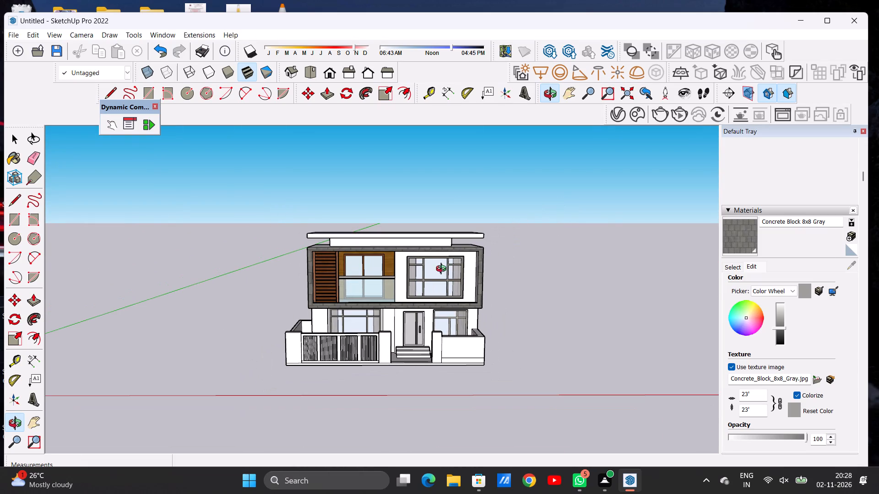
{"action": "left_click_drag", "start_coordinate": [414, 293], "coordinate": [416, 285]}
{"action": "scroll", "coordinate": [399, 287], "scroll_direction": "up", "scroll_amount": 6}
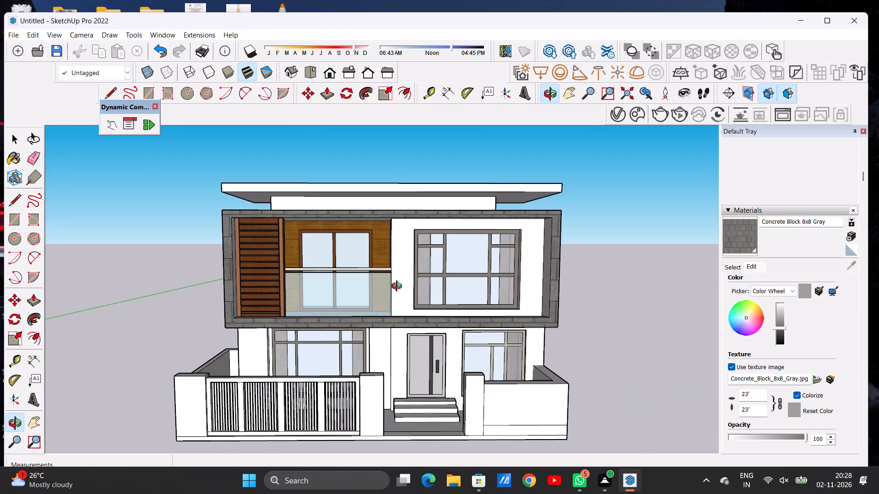
{"action": "scroll", "coordinate": [408, 278], "scroll_direction": "up", "scroll_amount": 8}
{"action": "left_click_drag", "start_coordinate": [400, 281], "coordinate": [435, 296]}
{"action": "left_click_drag", "start_coordinate": [435, 296], "coordinate": [396, 303]}
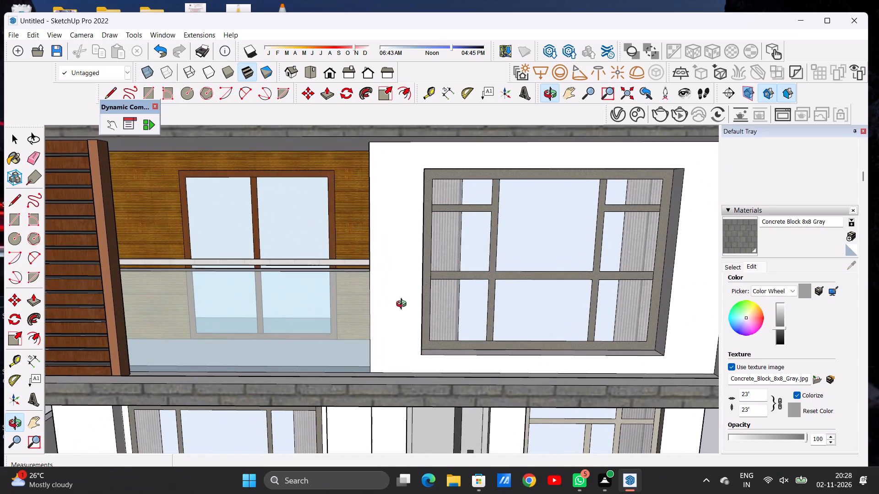
{"action": "scroll", "coordinate": [423, 296], "scroll_direction": "down", "scroll_amount": 4}
{"action": "left_click_drag", "start_coordinate": [412, 304], "coordinate": [418, 275]}
{"action": "scroll", "coordinate": [450, 279], "scroll_direction": "down", "scroll_amount": 4}
{"action": "left_click_drag", "start_coordinate": [418, 288], "coordinate": [415, 238]}
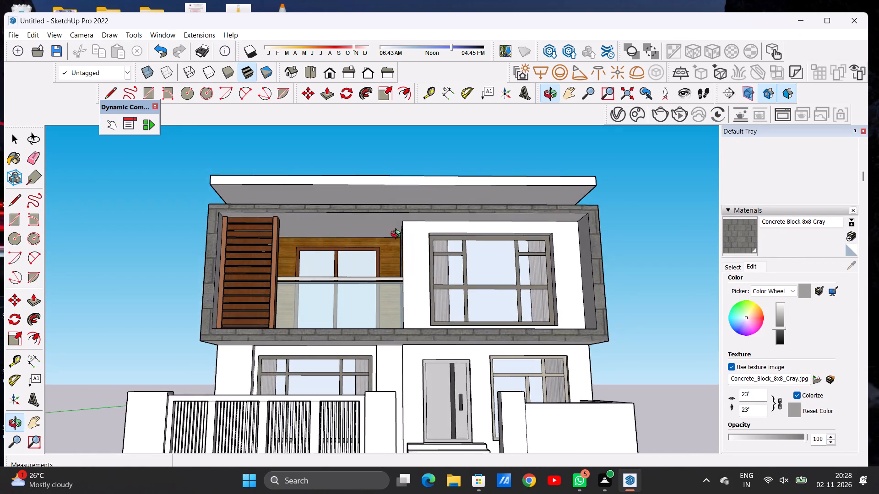
{"action": "scroll", "coordinate": [400, 221], "scroll_direction": "up", "scroll_amount": 5}
{"action": "key", "text": "space"}
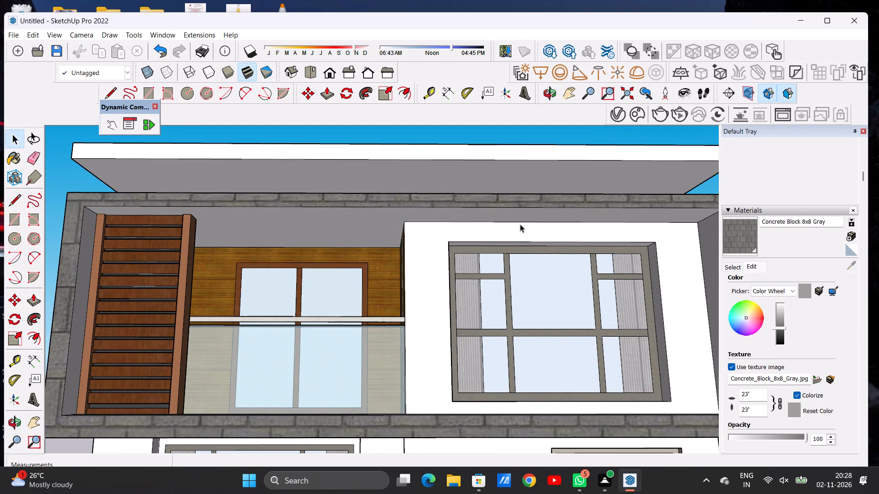
Paint the underside of the upper-floor surround above the balcony with Wood Floor Parquet from the Wood collection.
{"action": "left_click", "coordinate": [731, 268]}
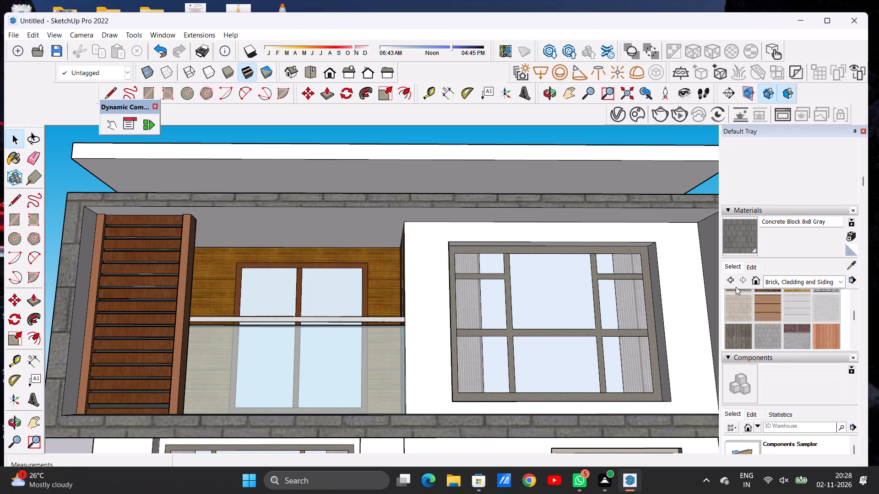
{"action": "left_click", "coordinate": [770, 284]}
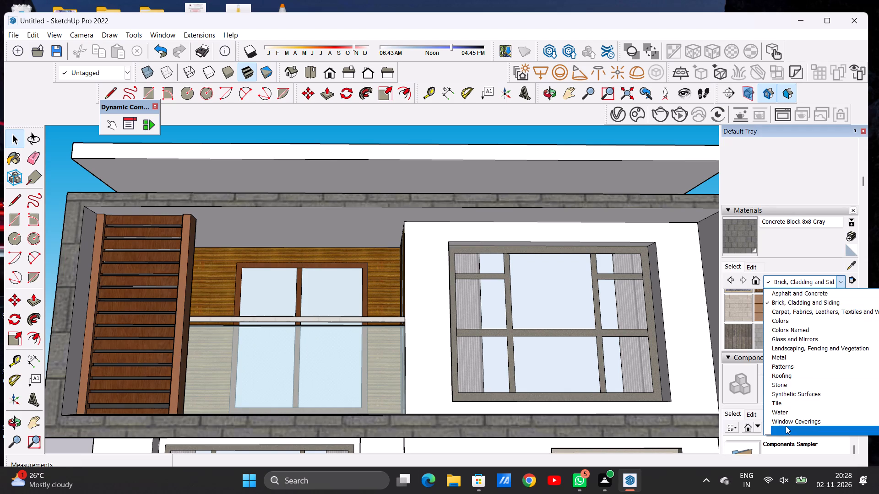
{"action": "left_click", "coordinate": [786, 426]}
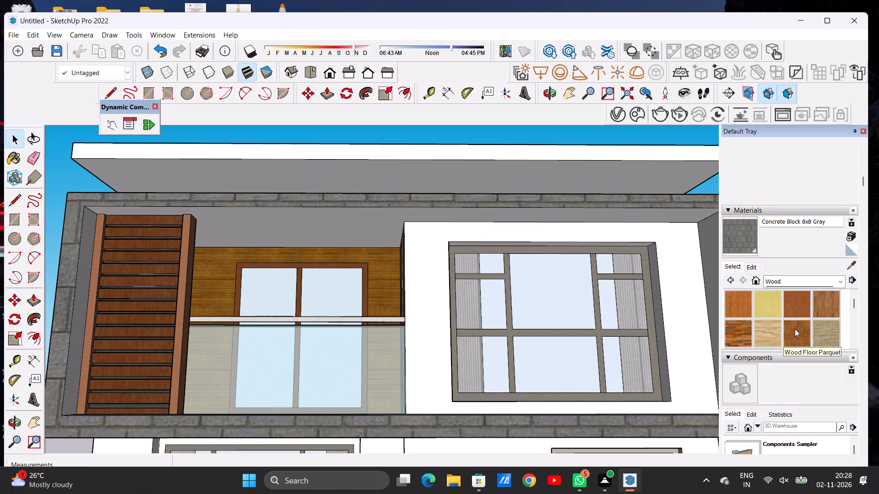
{"action": "left_click", "coordinate": [795, 329]}
{"action": "left_click", "coordinate": [342, 226]}
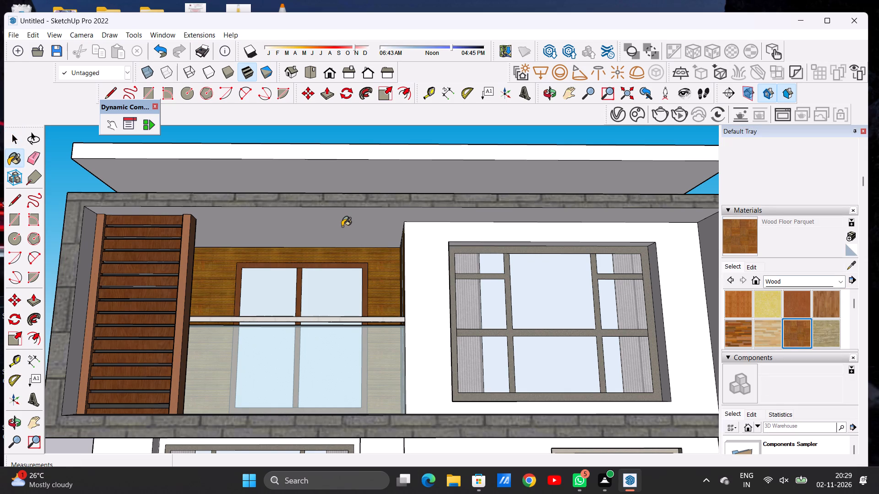
{"action": "scroll", "coordinate": [370, 242], "scroll_direction": "down", "scroll_amount": 3}
{"action": "scroll", "coordinate": [357, 231], "scroll_direction": "up", "scroll_amount": 11}
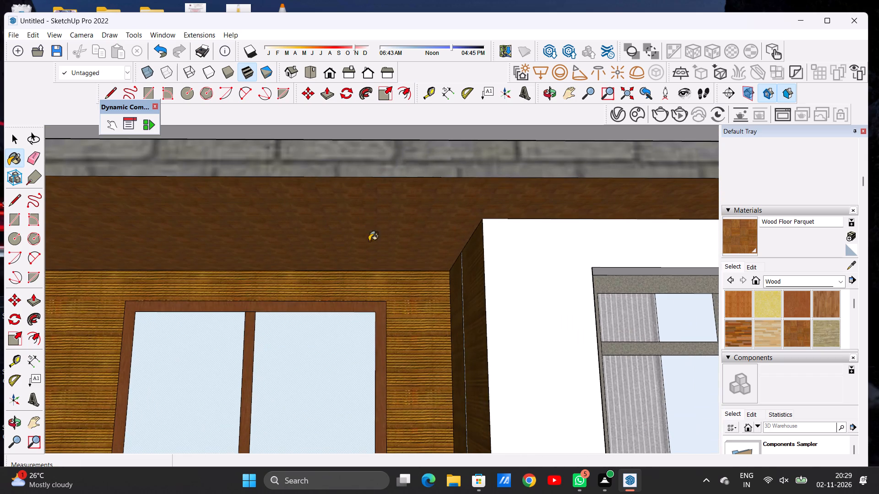
{"action": "scroll", "coordinate": [384, 242], "scroll_direction": "down", "scroll_amount": 10}
{"action": "scroll", "coordinate": [383, 245], "scroll_direction": "up", "scroll_amount": 1}
{"action": "scroll", "coordinate": [383, 246], "scroll_direction": "down", "scroll_amount": 4}
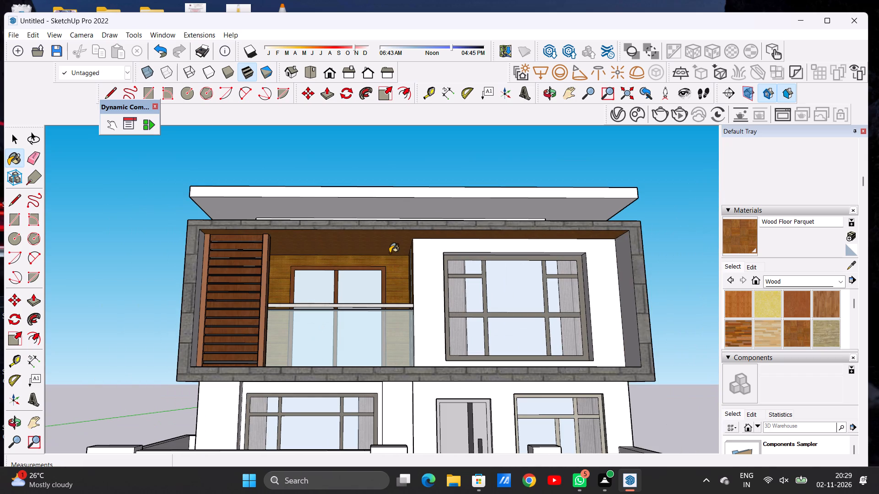
Darken the Wood Floor Parquet colour slightly by lowering its brightness, judging it on the balcony ceiling.
{"action": "scroll", "coordinate": [325, 241], "scroll_direction": "up", "scroll_amount": 4}
{"action": "scroll", "coordinate": [410, 247], "scroll_direction": "up", "scroll_amount": 3}
{"action": "scroll", "coordinate": [410, 247], "scroll_direction": "down", "scroll_amount": 1}
{"action": "scroll", "coordinate": [410, 247], "scroll_direction": "up", "scroll_amount": 3}
{"action": "left_click", "coordinate": [749, 268]}
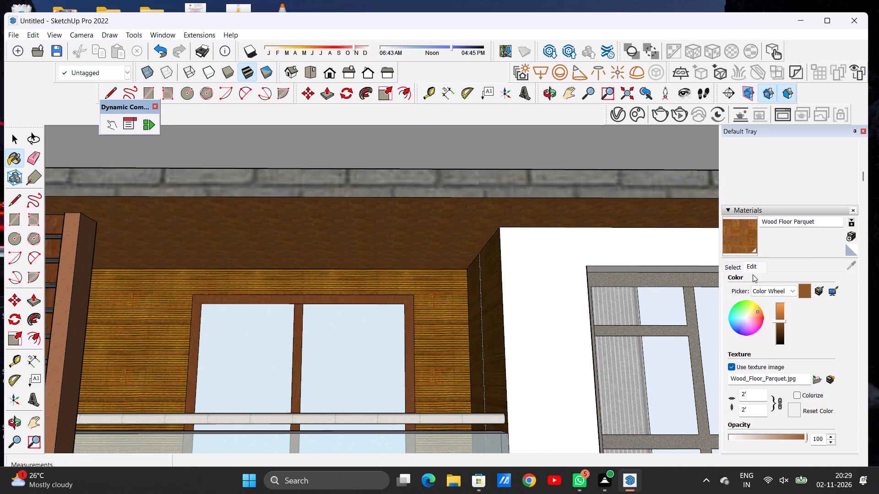
{"action": "left_click", "coordinate": [778, 324]}
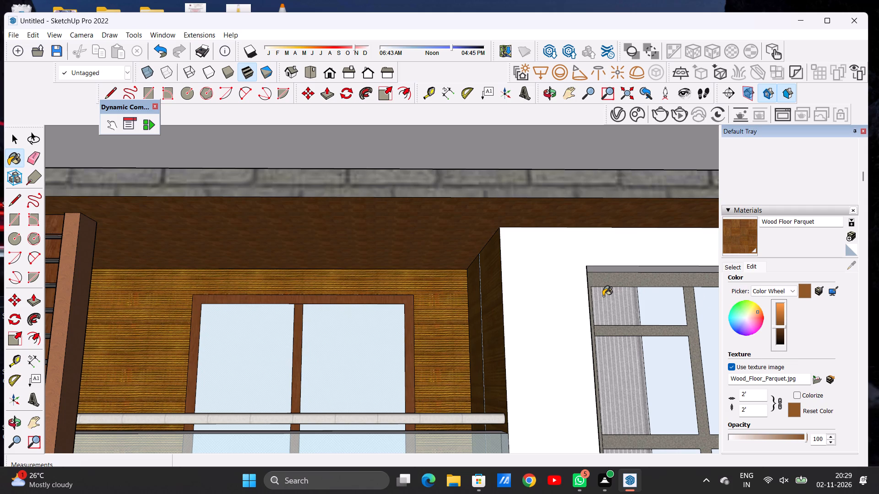
{"action": "key", "text": "space"}
{"action": "scroll", "coordinate": [527, 295], "scroll_direction": "down", "scroll_amount": 7}
{"action": "scroll", "coordinate": [437, 311], "scroll_direction": "down", "scroll_amount": 7}
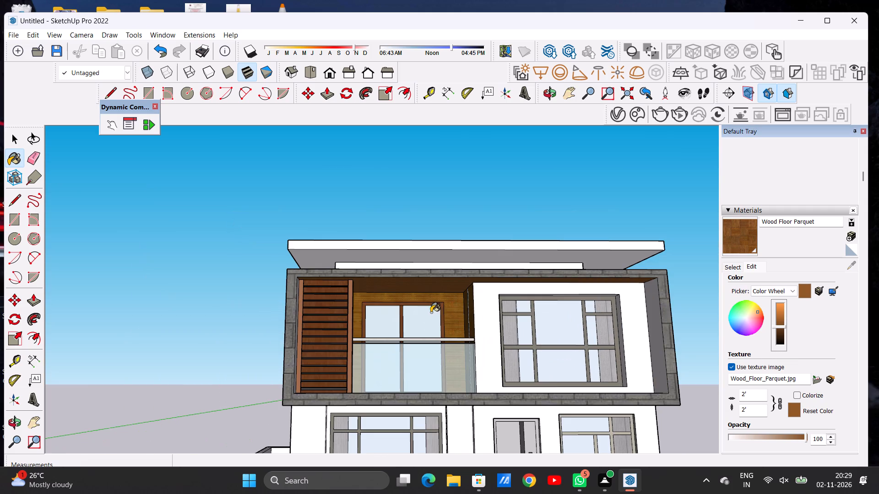
{"action": "left_click", "coordinate": [274, 380]}
{"action": "key", "text": "space"}
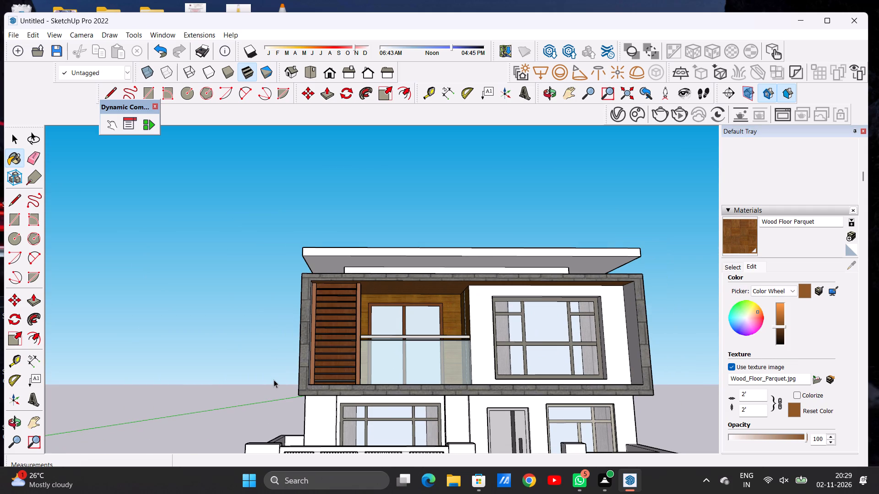
Examine the parquet ceiling together with the balcony walls and unpainted upper-floor front wall from several angles and distances.
{"action": "key", "text": "o"}
{"action": "scroll", "coordinate": [410, 294], "scroll_direction": "up", "scroll_amount": 6}
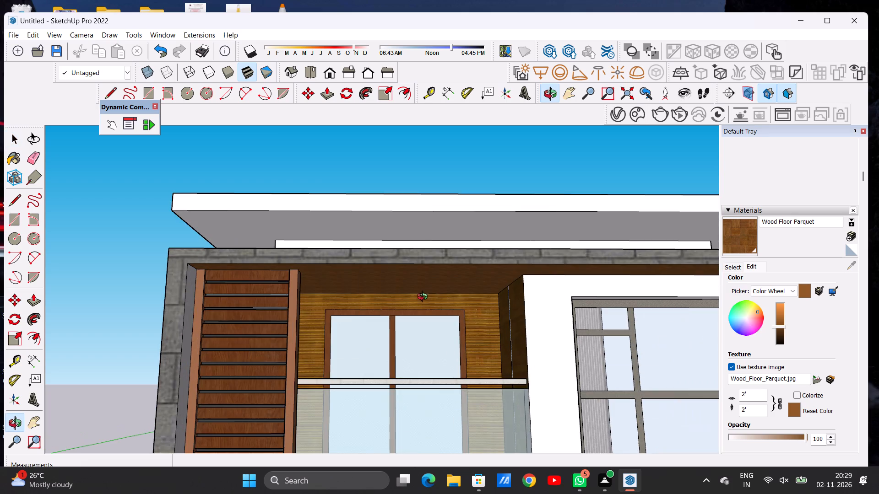
{"action": "left_click_drag", "start_coordinate": [440, 300], "coordinate": [555, 268]}
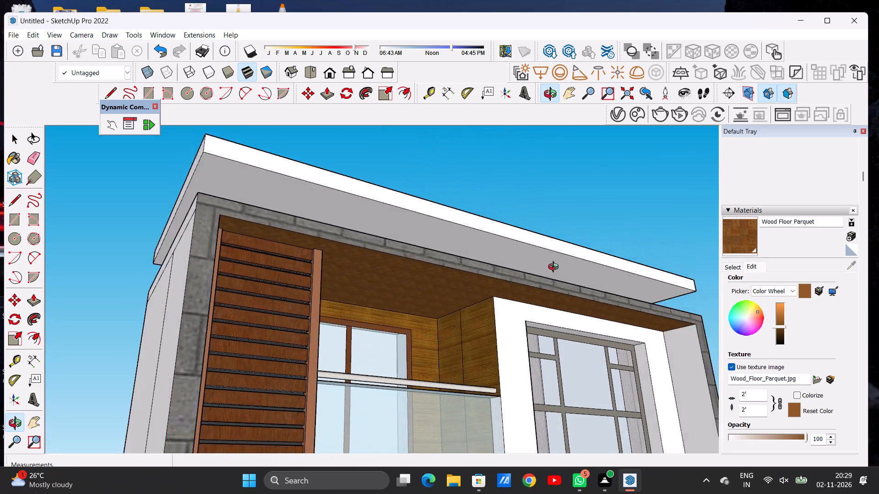
{"action": "left_click_drag", "start_coordinate": [555, 268], "coordinate": [530, 282]}
{"action": "scroll", "coordinate": [354, 304], "scroll_direction": "down", "scroll_amount": 1}
{"action": "scroll", "coordinate": [354, 304], "scroll_direction": "up", "scroll_amount": 1}
{"action": "scroll", "coordinate": [354, 304], "scroll_direction": "down", "scroll_amount": 4}
{"action": "left_click_drag", "start_coordinate": [391, 313], "coordinate": [421, 374]}
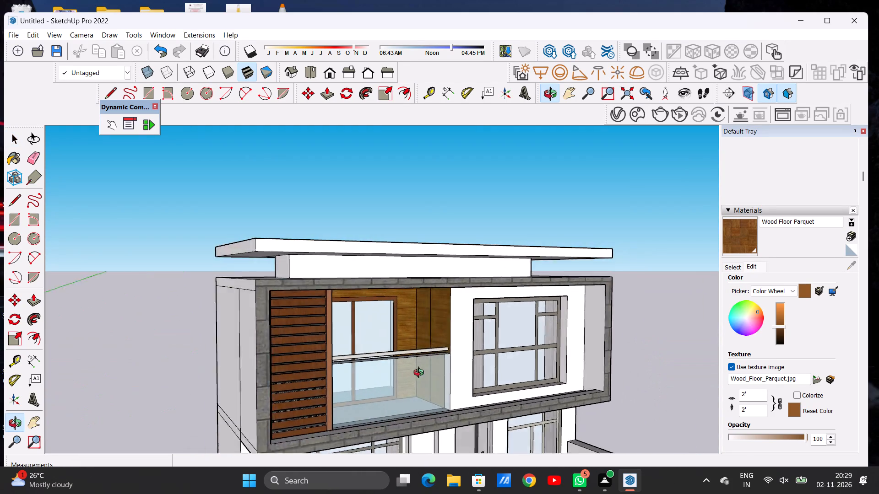
{"action": "left_click_drag", "start_coordinate": [421, 374], "coordinate": [467, 374]}
{"action": "scroll", "coordinate": [427, 340], "scroll_direction": "up", "scroll_amount": 9}
{"action": "left_click_drag", "start_coordinate": [448, 328], "coordinate": [291, 314]}
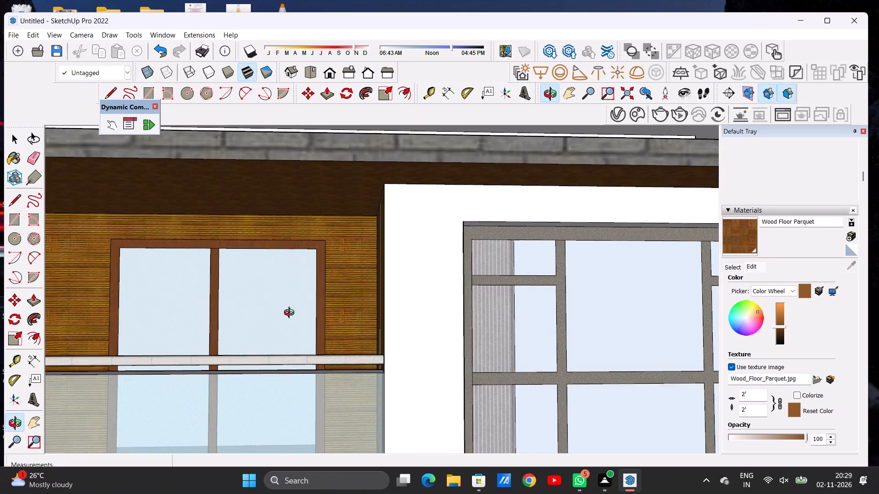
{"action": "left_click_drag", "start_coordinate": [291, 314], "coordinate": [291, 317]}
{"action": "scroll", "coordinate": [448, 333], "scroll_direction": "down", "scroll_amount": 7}
{"action": "scroll", "coordinate": [355, 306], "scroll_direction": "down", "scroll_amount": 7}
{"action": "left_click_drag", "start_coordinate": [439, 341], "coordinate": [407, 346]}
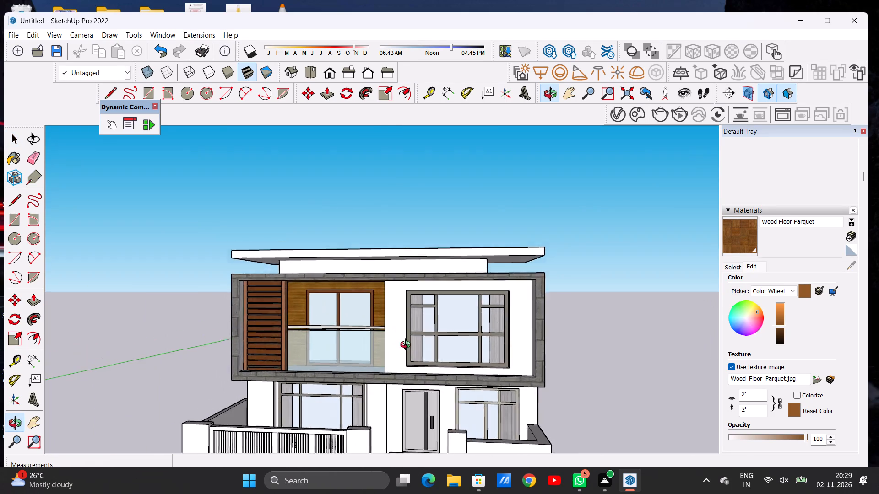
{"action": "left_click_drag", "start_coordinate": [407, 346], "coordinate": [454, 360]}
{"action": "scroll", "coordinate": [399, 359], "scroll_direction": "up", "scroll_amount": 7}
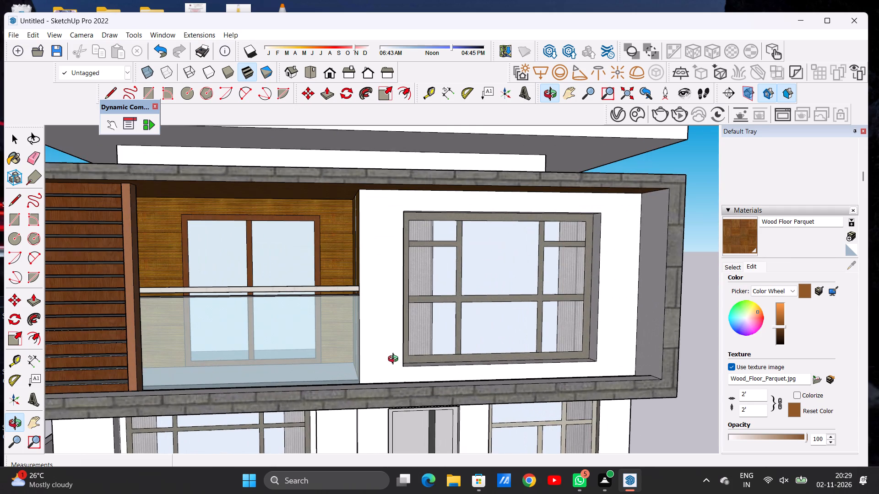
{"action": "key", "text": "space"}
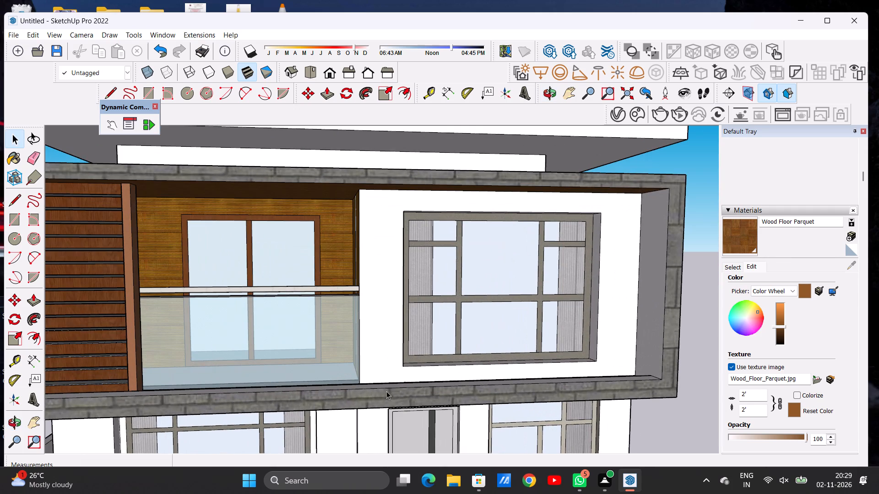
{"action": "scroll", "coordinate": [354, 338], "scroll_direction": "down", "scroll_amount": 5}
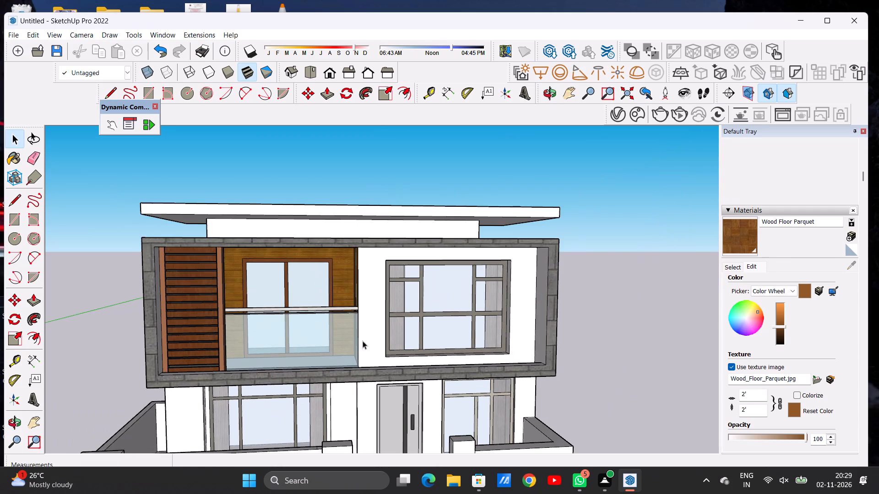
{"action": "scroll", "coordinate": [364, 340], "scroll_direction": "down", "scroll_amount": 3}
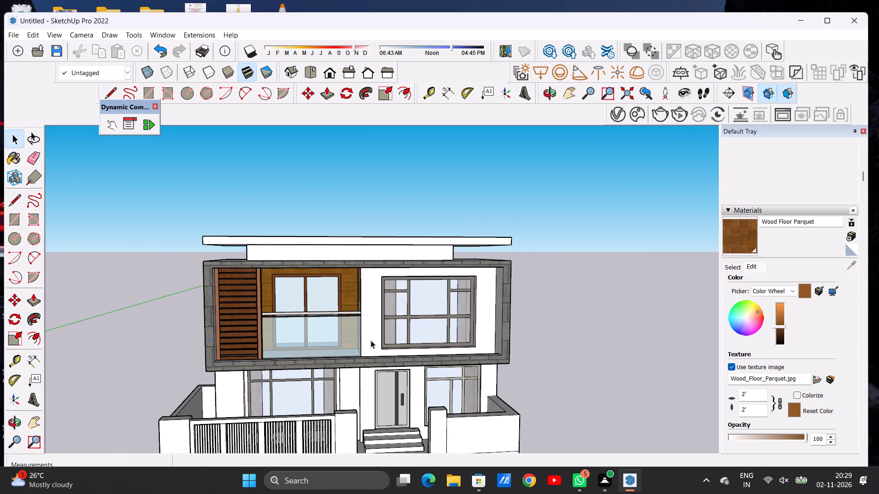
{"action": "scroll", "coordinate": [377, 337], "scroll_direction": "up", "scroll_amount": 2}
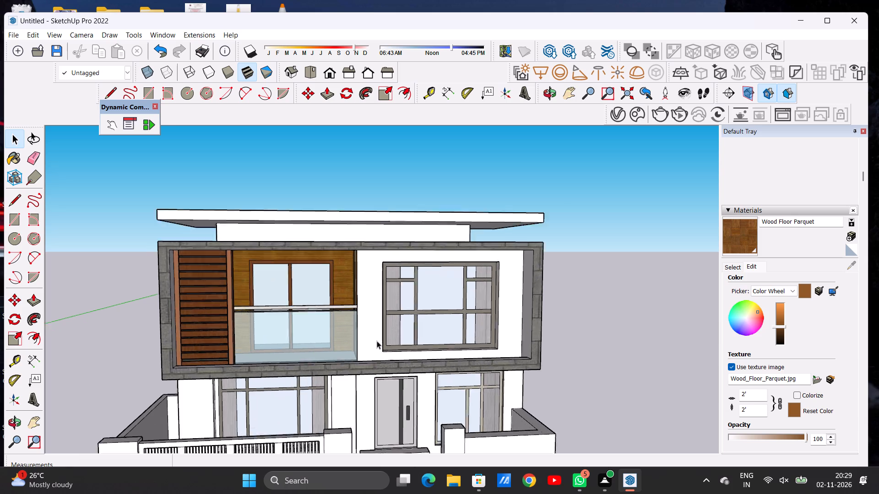
Paint the upper-floor front wall around the large window with Quartz Light Brown from the Synthetic Surfaces collection.
{"action": "scroll", "coordinate": [377, 341], "scroll_direction": "up", "scroll_amount": 8}
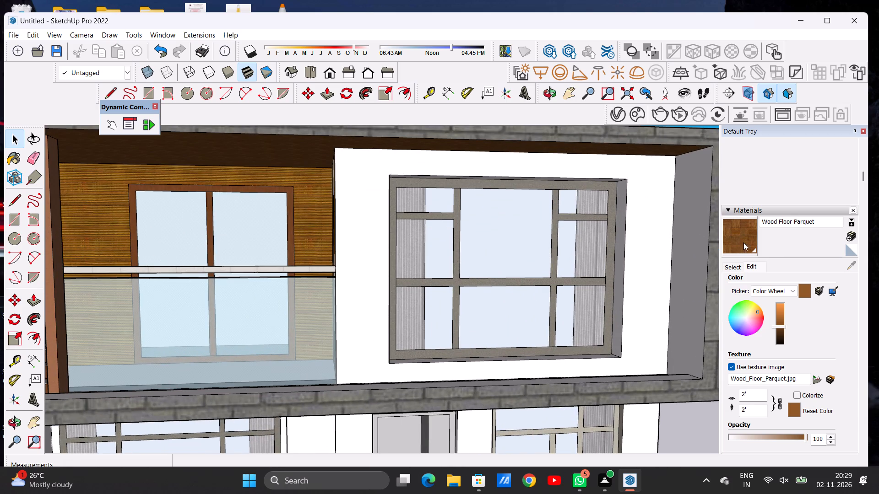
{"action": "left_click", "coordinate": [731, 270]}
{"action": "left_click", "coordinate": [774, 283]}
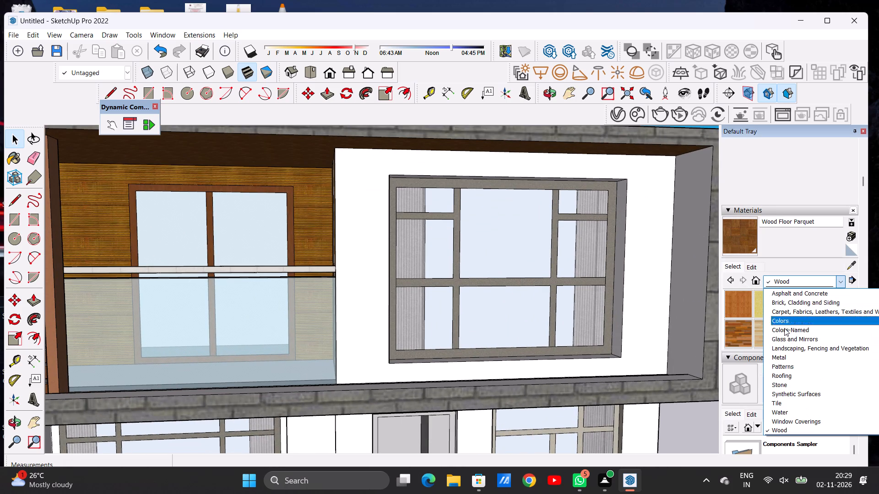
{"action": "left_click", "coordinate": [790, 392]}
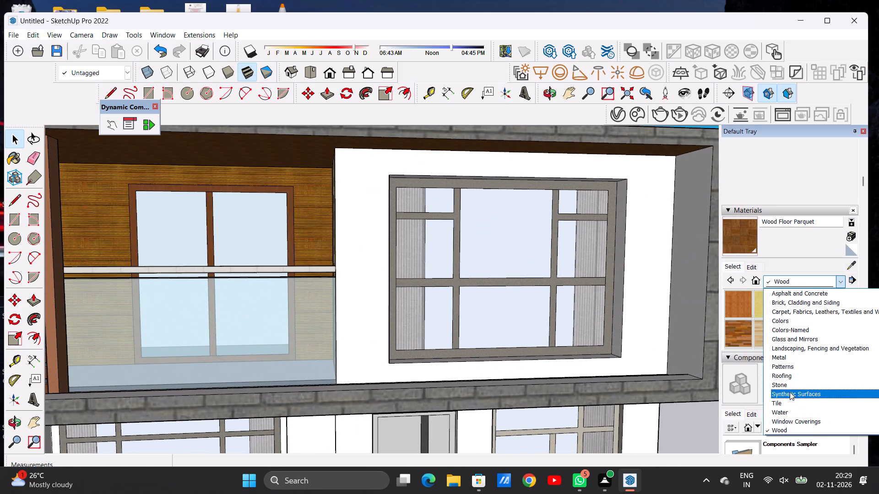
{"action": "left_click", "coordinate": [793, 304]}
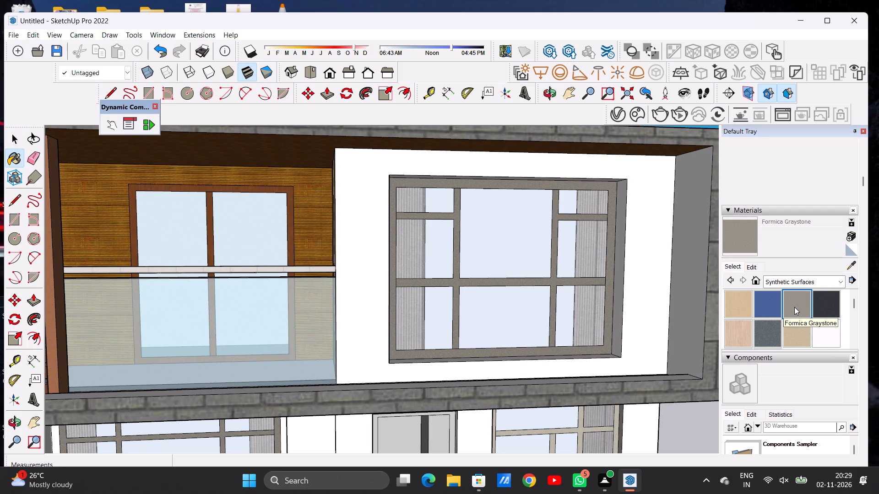
{"action": "left_click", "coordinate": [799, 328]}
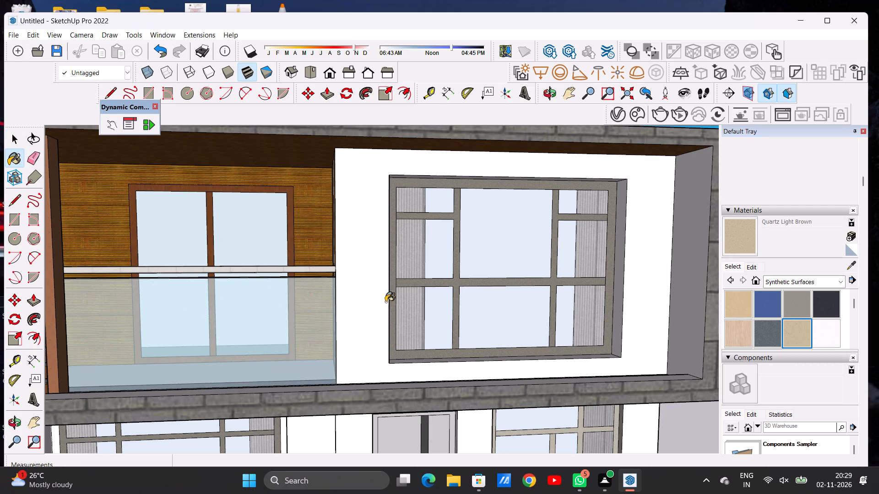
{"action": "scroll", "coordinate": [381, 304], "scroll_direction": "up", "scroll_amount": 3}
{"action": "left_click", "coordinate": [365, 307]}
{"action": "scroll", "coordinate": [377, 298], "scroll_direction": "down", "scroll_amount": 14}
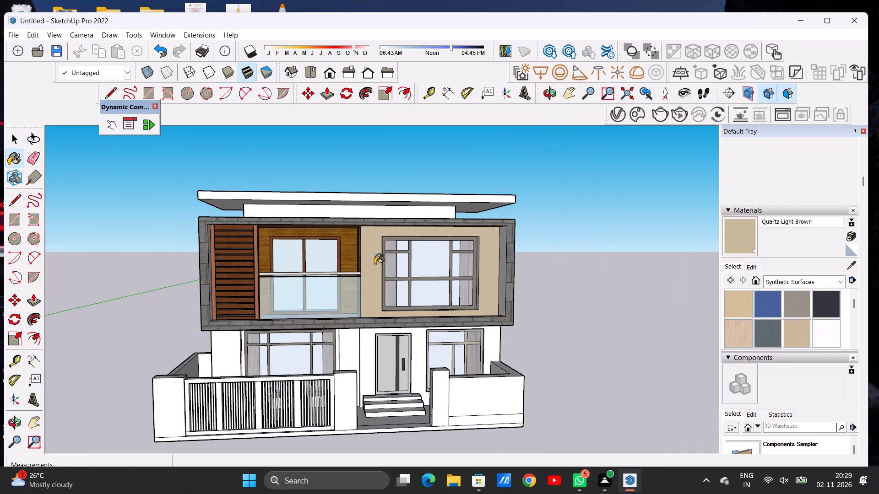
Lighten the Quartz Light Brown colour slightly by raising its brightness, judging it on the upper-floor front wall.
{"action": "scroll", "coordinate": [384, 287], "scroll_direction": "up", "scroll_amount": 4}
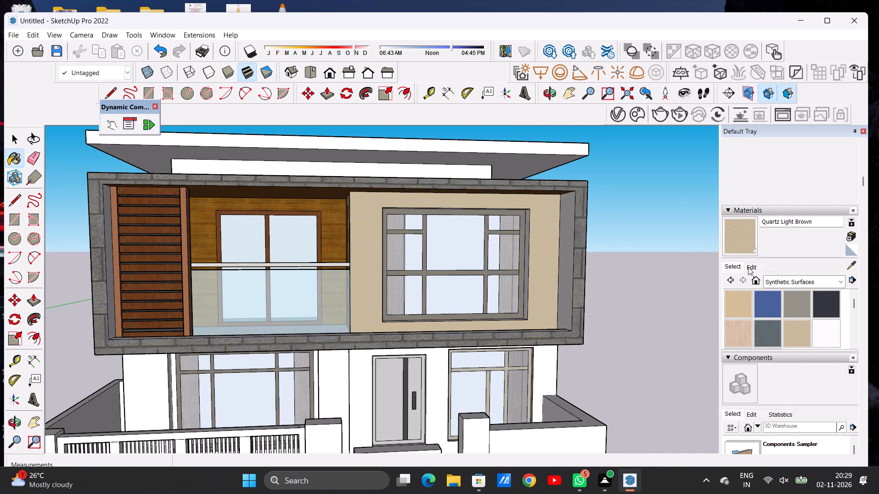
{"action": "left_click", "coordinate": [748, 267]}
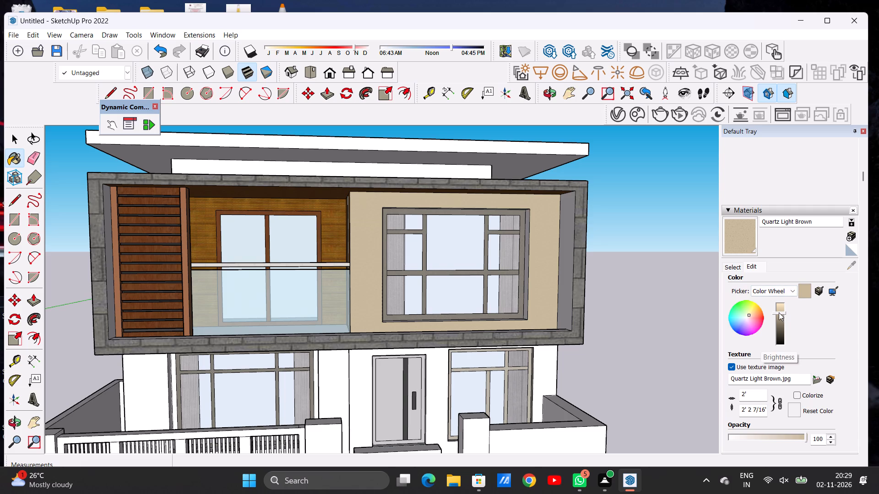
{"action": "left_click", "coordinate": [779, 310]}
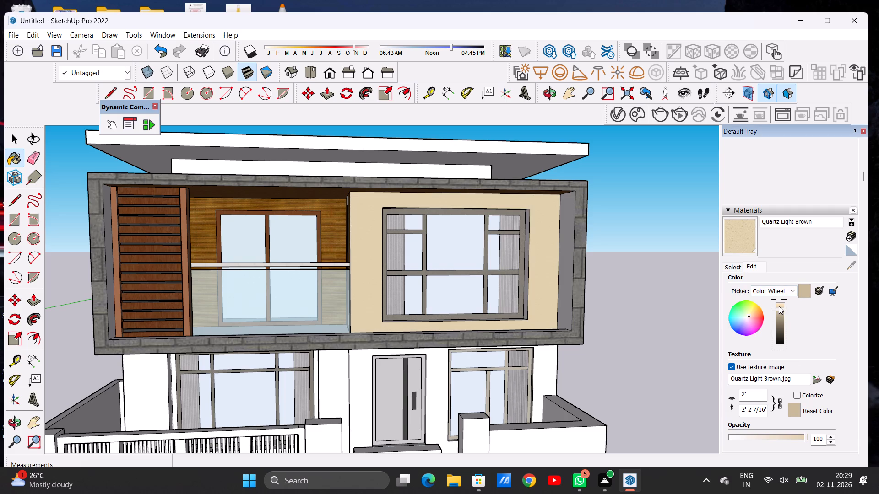
{"action": "left_click", "coordinate": [779, 308]}
{"action": "scroll", "coordinate": [549, 267], "scroll_direction": "down", "scroll_amount": 5}
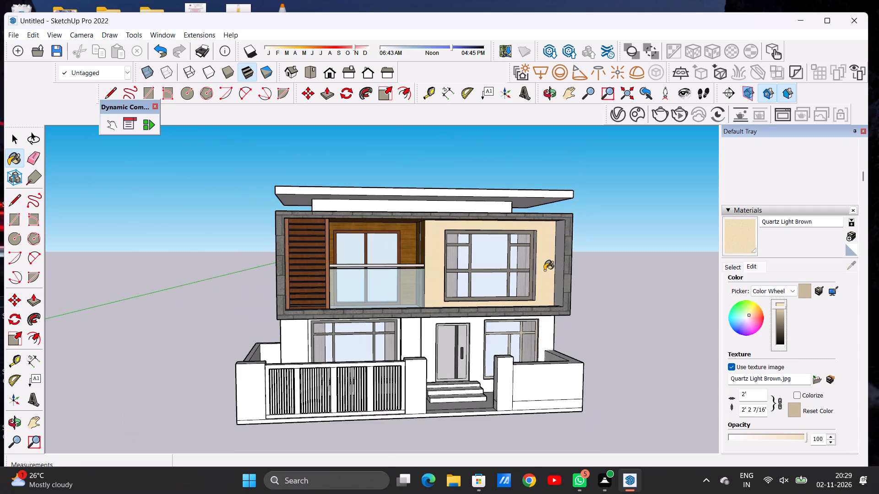
{"action": "scroll", "coordinate": [545, 282], "scroll_direction": "up", "scroll_amount": 1}
{"action": "scroll", "coordinate": [545, 284], "scroll_direction": "down", "scroll_amount": 1}
{"action": "scroll", "coordinate": [545, 286], "scroll_direction": "up", "scroll_amount": 2}
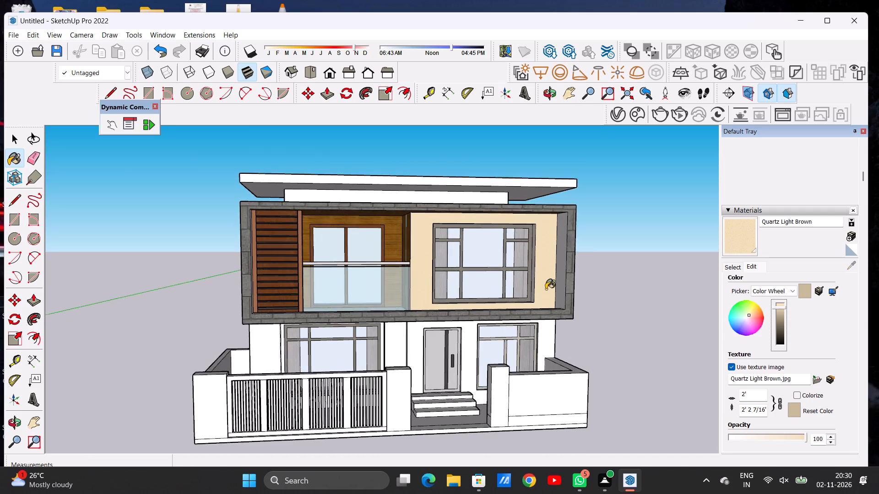
{"action": "scroll", "coordinate": [546, 289], "scroll_direction": "up", "scroll_amount": 10}
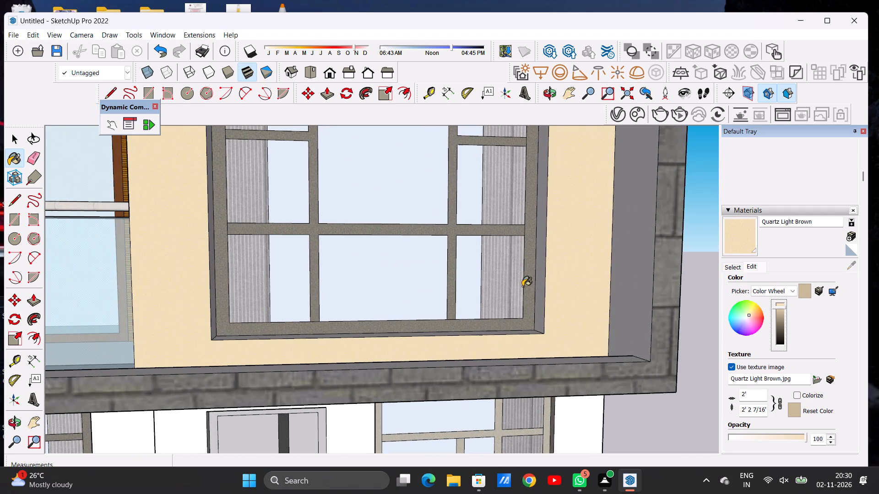
{"action": "left_click", "coordinate": [781, 310]}
{"action": "scroll", "coordinate": [530, 294], "scroll_direction": "down", "scroll_amount": 9}
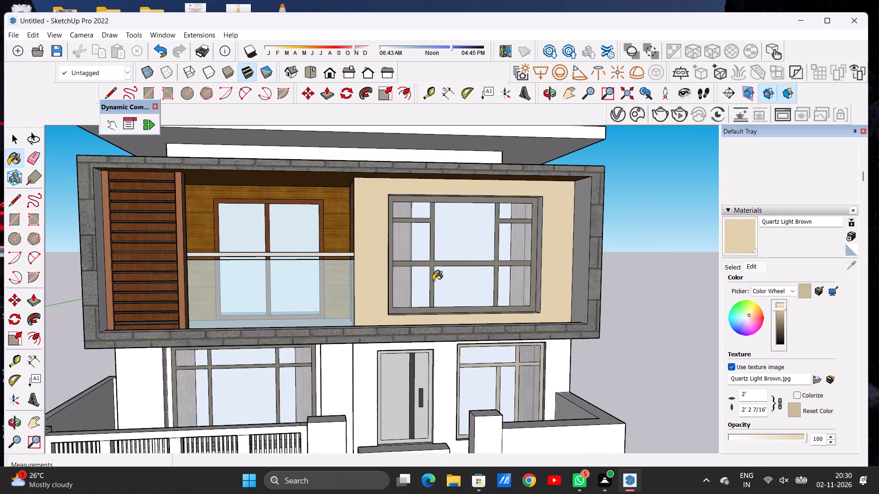
{"action": "scroll", "coordinate": [417, 264], "scroll_direction": "down", "scroll_amount": 2}
Paint the ground-floor front wall around the entrance door and adjacent window with the lightened Quartz Light Brown.
{"action": "scroll", "coordinate": [448, 356], "scroll_direction": "up", "scroll_amount": 4}
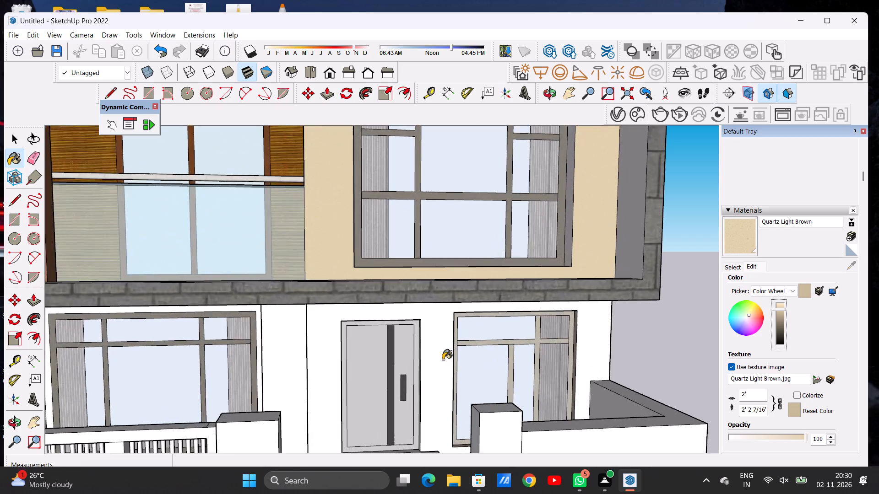
{"action": "scroll", "coordinate": [443, 360], "scroll_direction": "up", "scroll_amount": 3}
{"action": "scroll", "coordinate": [442, 358], "scroll_direction": "down", "scroll_amount": 1}
{"action": "scroll", "coordinate": [442, 358], "scroll_direction": "up", "scroll_amount": 4}
{"action": "left_click", "coordinate": [437, 348]}
{"action": "scroll", "coordinate": [422, 317], "scroll_direction": "down", "scroll_amount": 9}
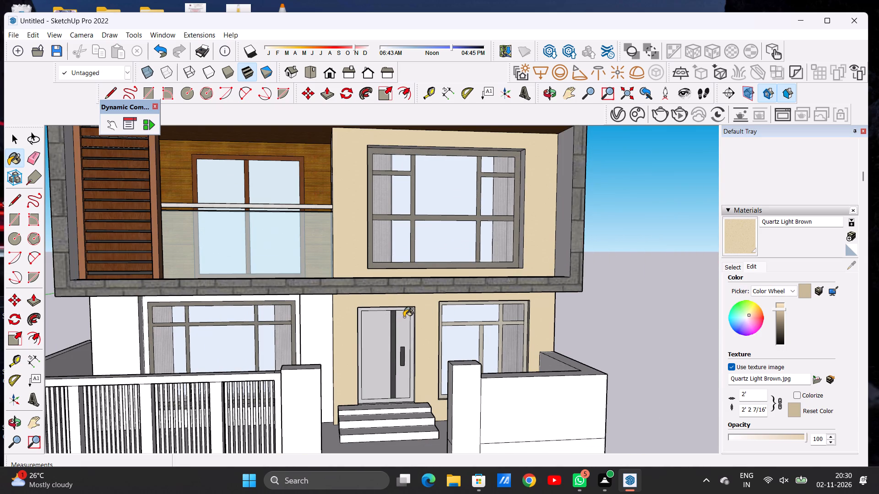
{"action": "scroll", "coordinate": [404, 317], "scroll_direction": "down", "scroll_amount": 5}
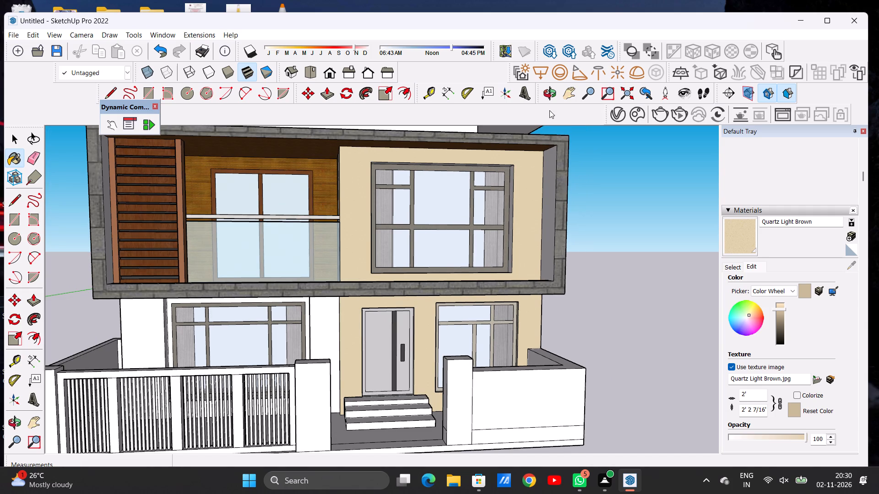
Paint the narrow side return of the ground-floor entrance wall, beside the door, with Quartz Light Brown.
{"action": "left_click", "coordinate": [547, 87]}
{"action": "left_click_drag", "start_coordinate": [369, 274], "coordinate": [549, 279]}
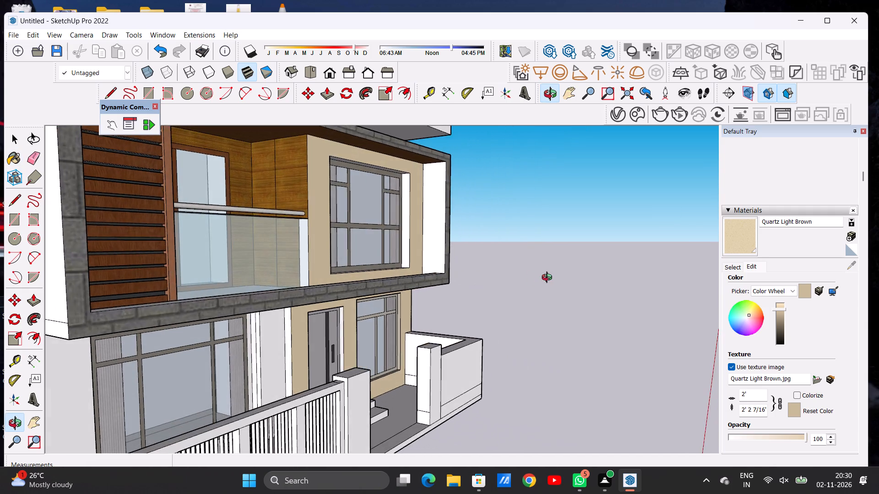
{"action": "left_click_drag", "start_coordinate": [549, 279], "coordinate": [485, 294]}
{"action": "scroll", "coordinate": [309, 349], "scroll_direction": "up", "scroll_amount": 11}
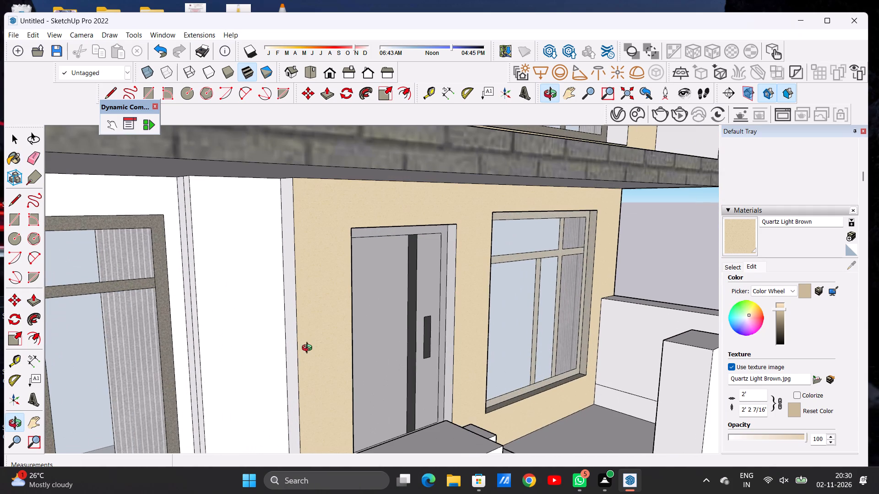
{"action": "left_click", "coordinate": [745, 240]}
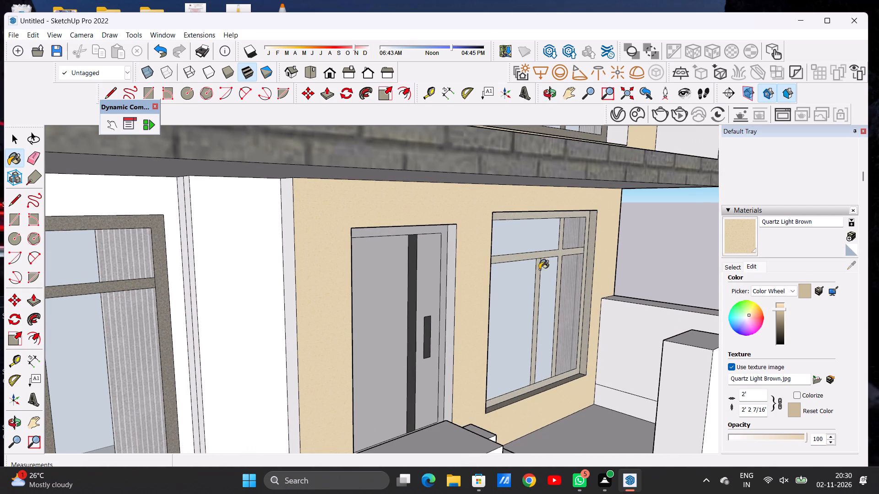
{"action": "left_click", "coordinate": [288, 317]}
{"action": "scroll", "coordinate": [294, 312], "scroll_direction": "down", "scroll_amount": 6}
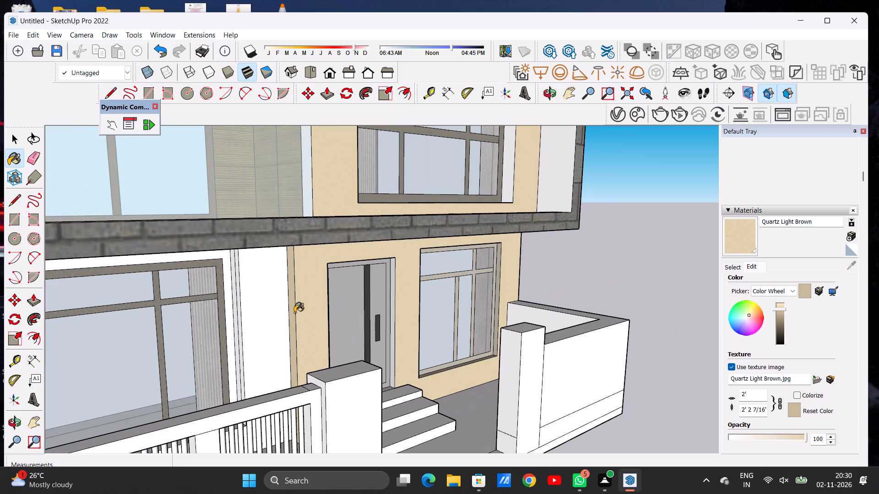
{"action": "key", "text": "space"}
Paint the balcony-side reveal and the sill of the large upper-floor window opening with Quartz Light Brown.
{"action": "type", "text": "O"}
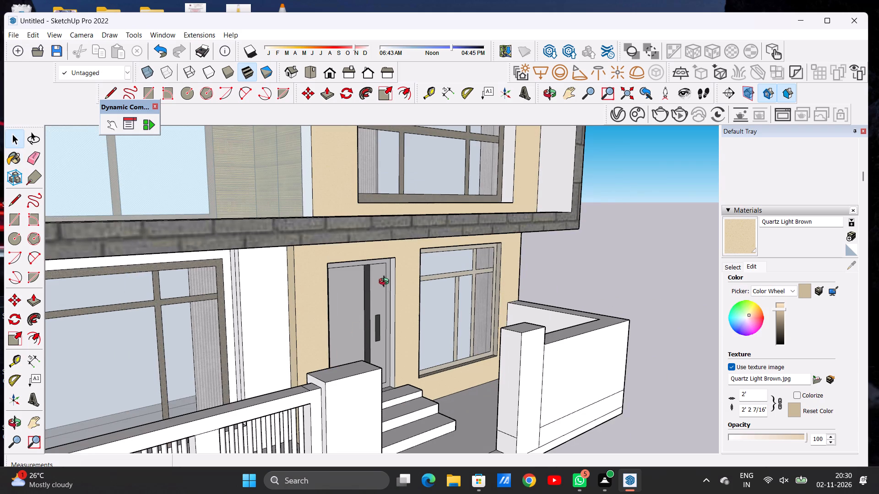
{"action": "scroll", "coordinate": [372, 294], "scroll_direction": "down", "scroll_amount": 6}
{"action": "left_click_drag", "start_coordinate": [405, 268], "coordinate": [266, 279]}
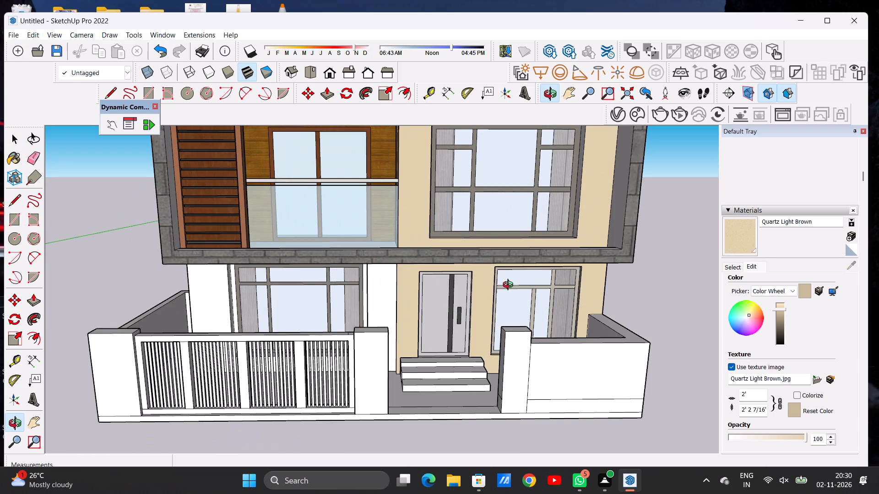
{"action": "left_click_drag", "start_coordinate": [559, 286], "coordinate": [570, 268]}
{"action": "scroll", "coordinate": [380, 300], "scroll_direction": "down", "scroll_amount": 6}
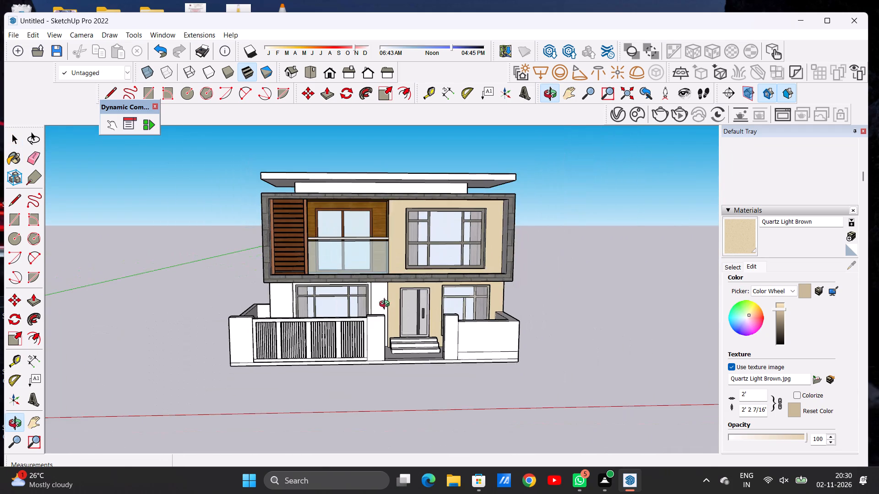
{"action": "scroll", "coordinate": [456, 235], "scroll_direction": "up", "scroll_amount": 3}
{"action": "scroll", "coordinate": [456, 235], "scroll_direction": "down", "scroll_amount": 1}
{"action": "scroll", "coordinate": [456, 235], "scroll_direction": "up", "scroll_amount": 2}
{"action": "left_click_drag", "start_coordinate": [423, 242], "coordinate": [269, 258]}
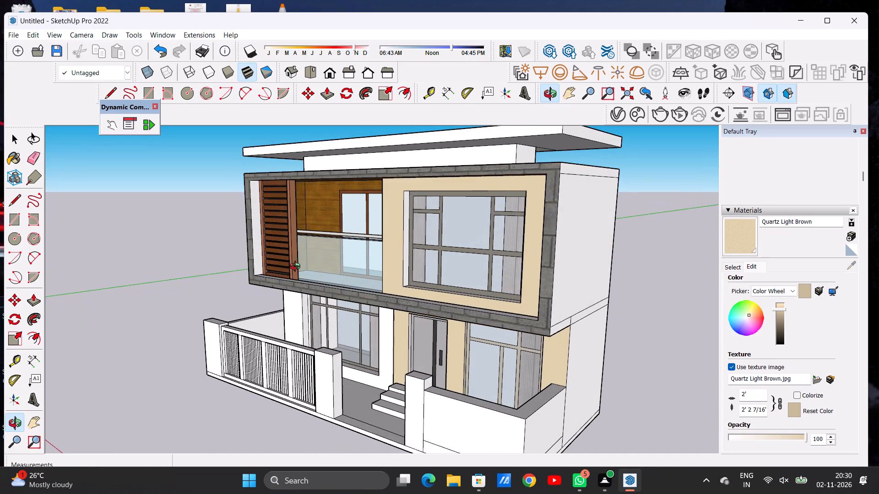
{"action": "scroll", "coordinate": [418, 277], "scroll_direction": "up", "scroll_amount": 6}
{"action": "left_click_drag", "start_coordinate": [416, 285], "coordinate": [419, 331]}
{"action": "scroll", "coordinate": [428, 333], "scroll_direction": "up", "scroll_amount": 5}
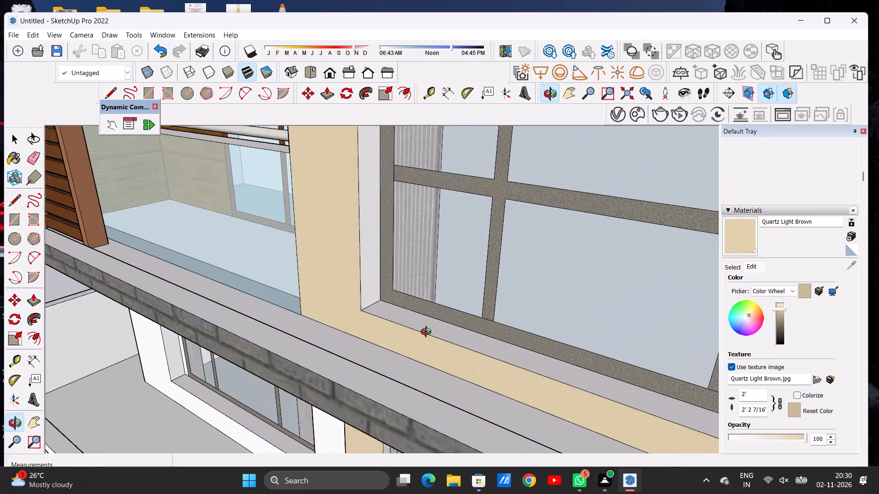
{"action": "scroll", "coordinate": [428, 333], "scroll_direction": "up", "scroll_amount": 2}
{"action": "left_click", "coordinate": [745, 236]}
{"action": "scroll", "coordinate": [377, 296], "scroll_direction": "up", "scroll_amount": 3}
{"action": "left_click", "coordinate": [357, 288]}
{"action": "left_click", "coordinate": [371, 309]}
{"action": "scroll", "coordinate": [369, 315], "scroll_direction": "down", "scroll_amount": 11}
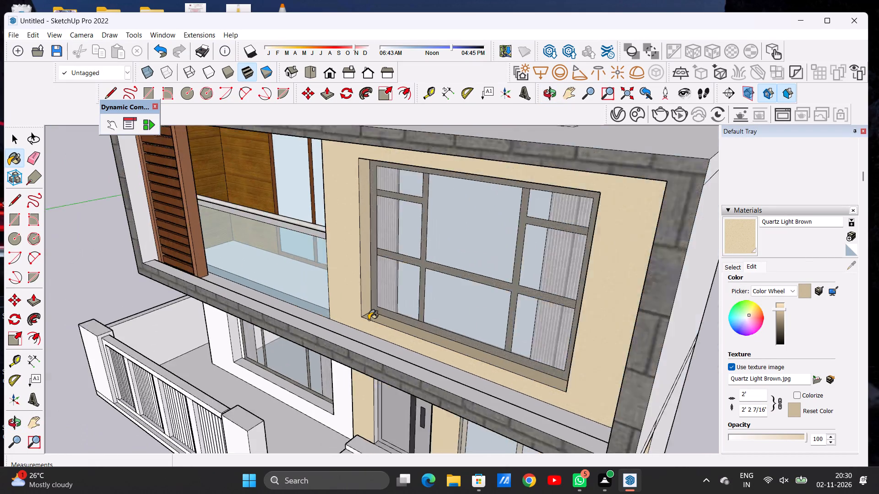
{"action": "scroll", "coordinate": [369, 320], "scroll_direction": "down", "scroll_amount": 9}
{"action": "key", "text": "space"}
Paint the top reveal and the remaining side reveal of the large upper-floor window opening with Quartz Light Brown.
{"action": "type", "text": "O"}
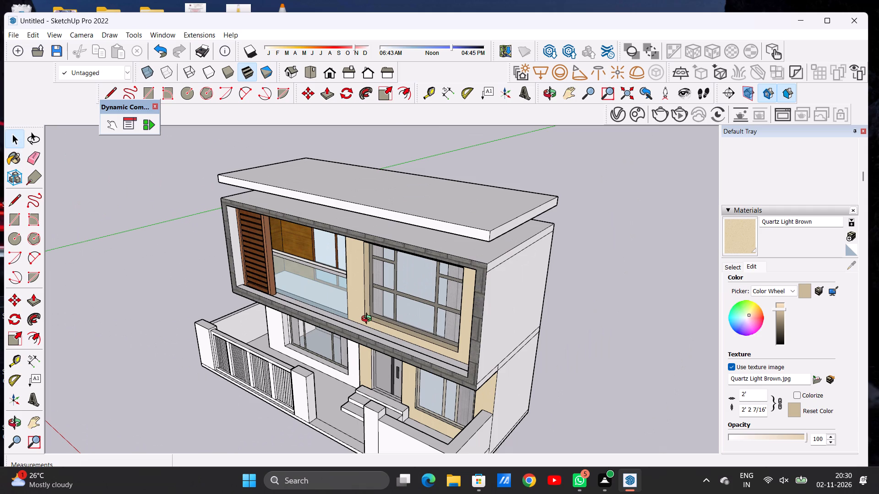
{"action": "scroll", "coordinate": [367, 316], "scroll_direction": "down", "scroll_amount": 4}
{"action": "left_click_drag", "start_coordinate": [374, 325], "coordinate": [521, 214]}
{"action": "left_click_drag", "start_coordinate": [421, 240], "coordinate": [500, 241]}
{"action": "scroll", "coordinate": [454, 242], "scroll_direction": "up", "scroll_amount": 9}
{"action": "scroll", "coordinate": [444, 254], "scroll_direction": "down", "scroll_amount": 1}
{"action": "scroll", "coordinate": [444, 254], "scroll_direction": "up", "scroll_amount": 6}
{"action": "left_click_drag", "start_coordinate": [441, 286], "coordinate": [441, 218]}
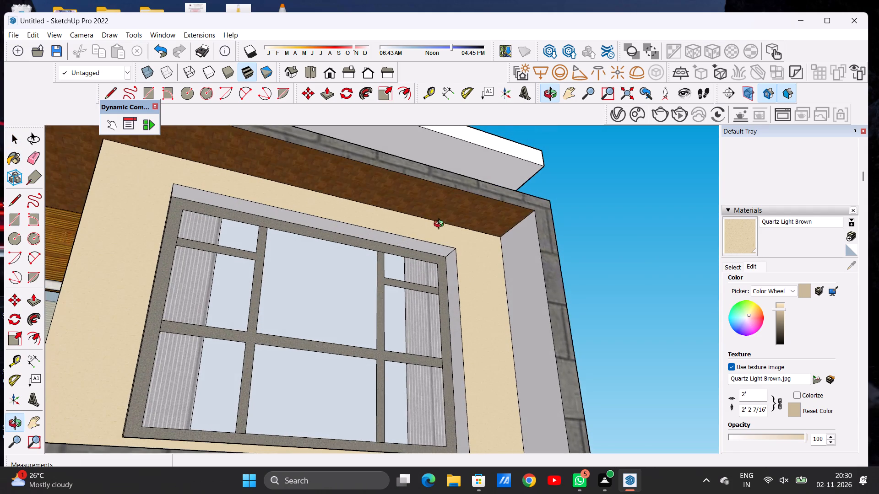
{"action": "scroll", "coordinate": [451, 245], "scroll_direction": "up", "scroll_amount": 9}
{"action": "left_click", "coordinate": [741, 241]}
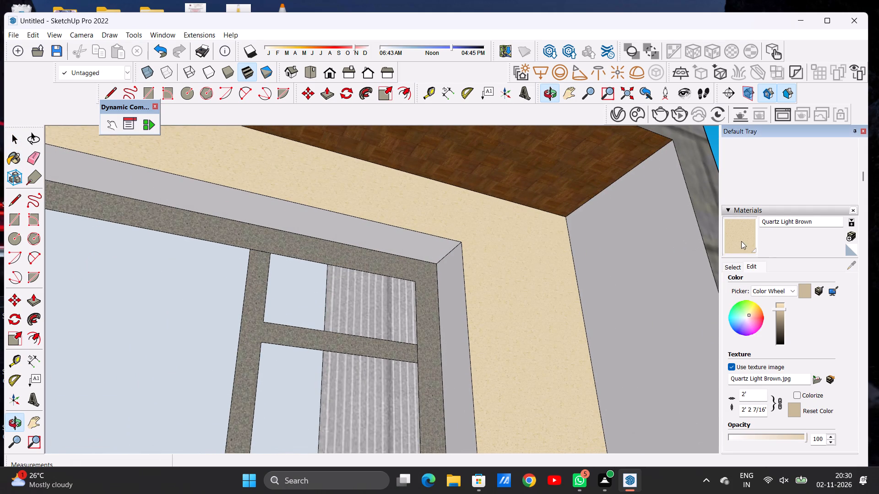
{"action": "left_click", "coordinate": [427, 252]}
{"action": "left_click", "coordinate": [443, 267]}
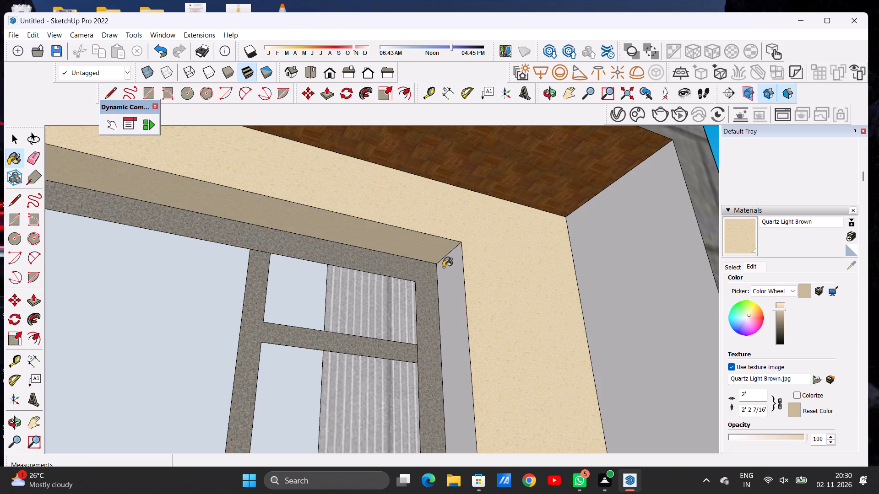
{"action": "key", "text": "space"}
Examine the quartz-painted walls, window reveals and unpainted inner faces of the upper-floor surround from several angles and distances.
{"action": "type", "text": "O"}
{"action": "scroll", "coordinate": [444, 264], "scroll_direction": "down", "scroll_amount": 4}
{"action": "scroll", "coordinate": [446, 268], "scroll_direction": "up", "scroll_amount": 1}
{"action": "scroll", "coordinate": [447, 268], "scroll_direction": "down", "scroll_amount": 5}
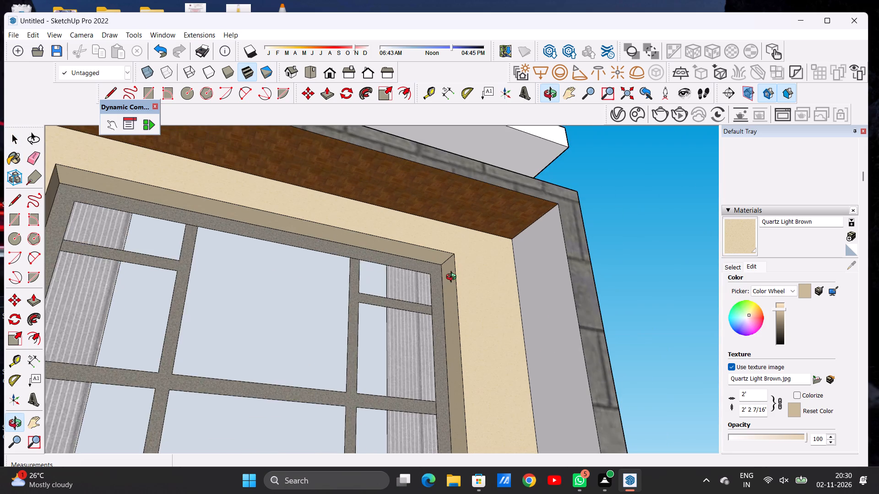
{"action": "left_click_drag", "start_coordinate": [439, 292], "coordinate": [313, 336]}
{"action": "scroll", "coordinate": [493, 306], "scroll_direction": "down", "scroll_amount": 17}
{"action": "left_click_drag", "start_coordinate": [415, 303], "coordinate": [418, 316]}
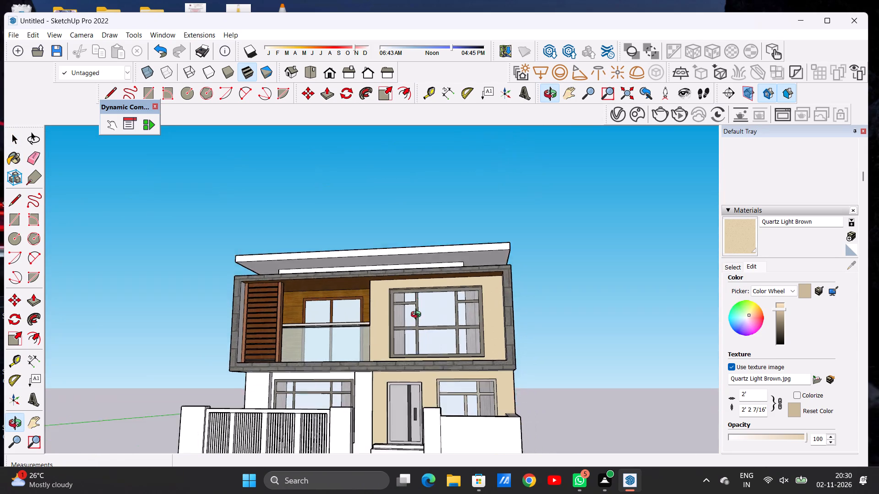
{"action": "left_click_drag", "start_coordinate": [418, 316], "coordinate": [445, 389]}
{"action": "scroll", "coordinate": [445, 388], "scroll_direction": "up", "scroll_amount": 13}
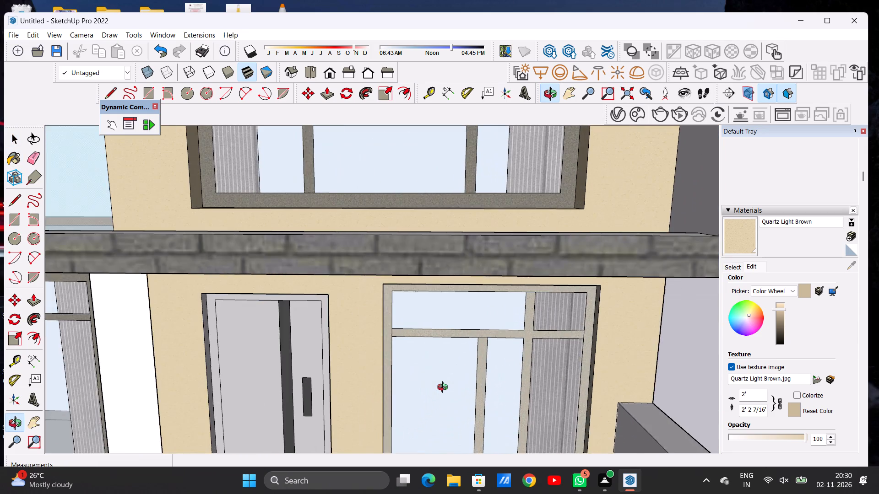
{"action": "left_click_drag", "start_coordinate": [463, 376], "coordinate": [410, 353]}
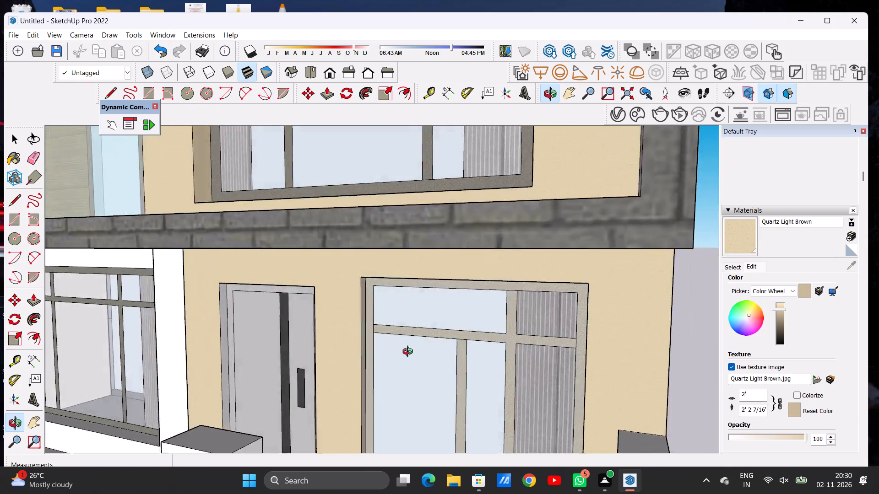
{"action": "left_click_drag", "start_coordinate": [410, 353], "coordinate": [379, 383]}
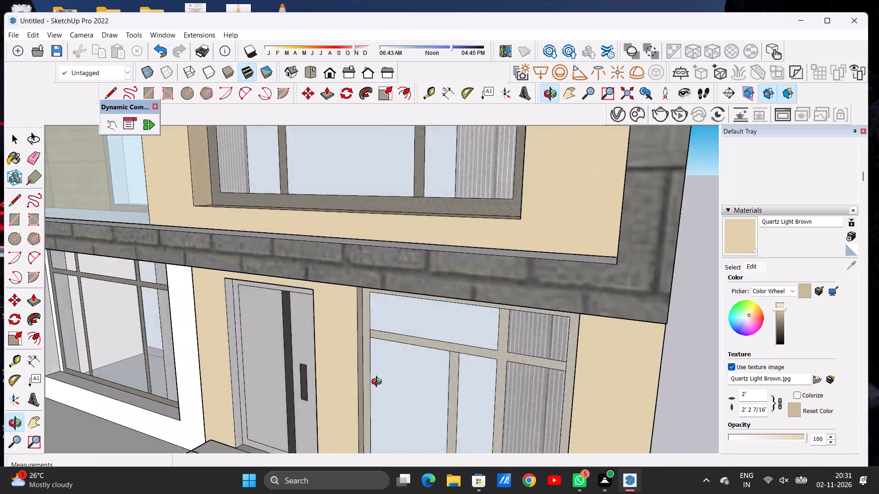
{"action": "left_click_drag", "start_coordinate": [379, 383], "coordinate": [422, 380]}
{"action": "scroll", "coordinate": [489, 366], "scroll_direction": "down", "scroll_amount": 14}
{"action": "left_click_drag", "start_coordinate": [373, 362], "coordinate": [400, 354]}
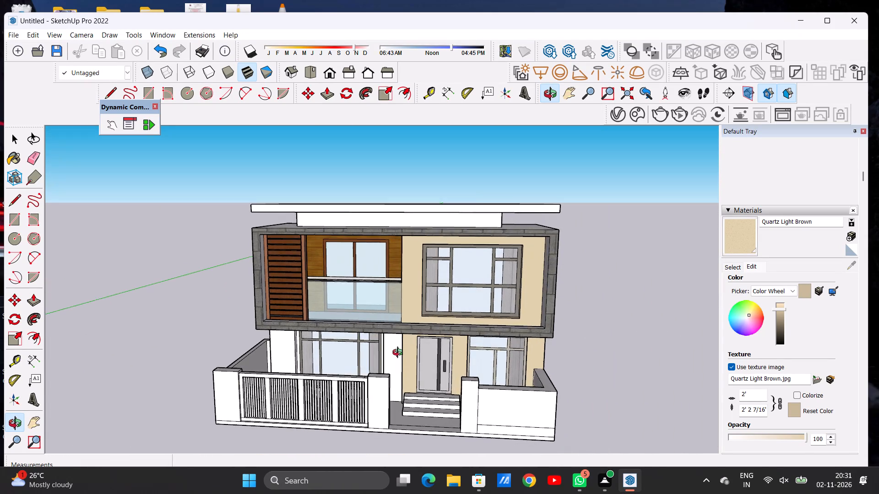
{"action": "left_click_drag", "start_coordinate": [400, 354], "coordinate": [229, 340]}
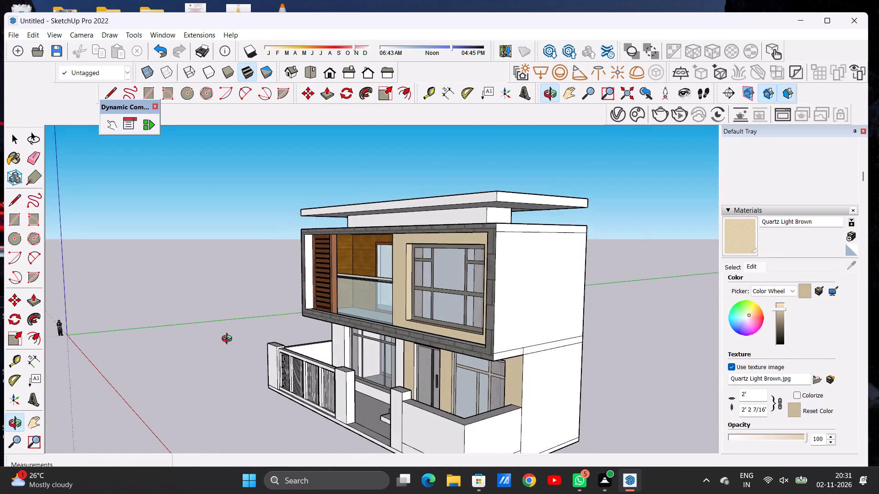
{"action": "left_click_drag", "start_coordinate": [229, 340], "coordinate": [228, 340]}
{"action": "scroll", "coordinate": [449, 253], "scroll_direction": "up", "scroll_amount": 6}
{"action": "left_click_drag", "start_coordinate": [400, 306], "coordinate": [616, 273]}
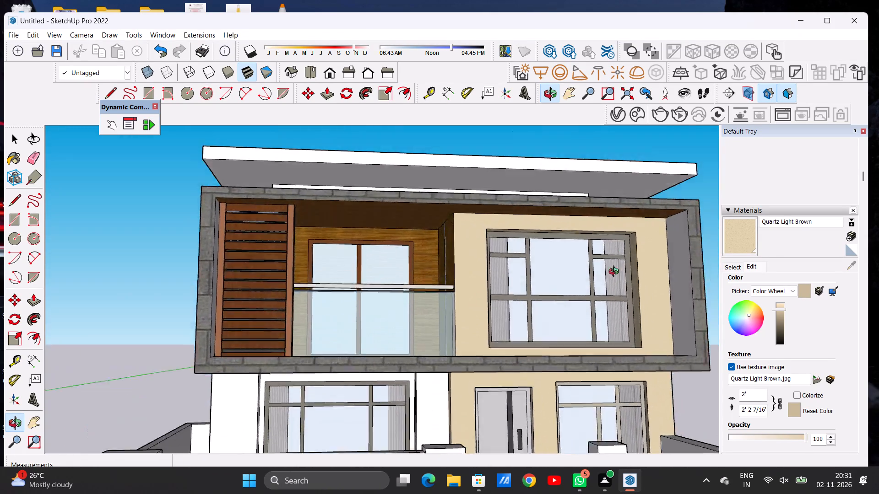
{"action": "left_click_drag", "start_coordinate": [616, 273], "coordinate": [581, 300]}
{"action": "scroll", "coordinate": [417, 297], "scroll_direction": "down", "scroll_amount": 7}
{"action": "left_click_drag", "start_coordinate": [393, 296], "coordinate": [399, 388]}
{"action": "scroll", "coordinate": [550, 328], "scroll_direction": "up", "scroll_amount": 11}
{"action": "left_click_drag", "start_coordinate": [517, 313], "coordinate": [527, 336]}
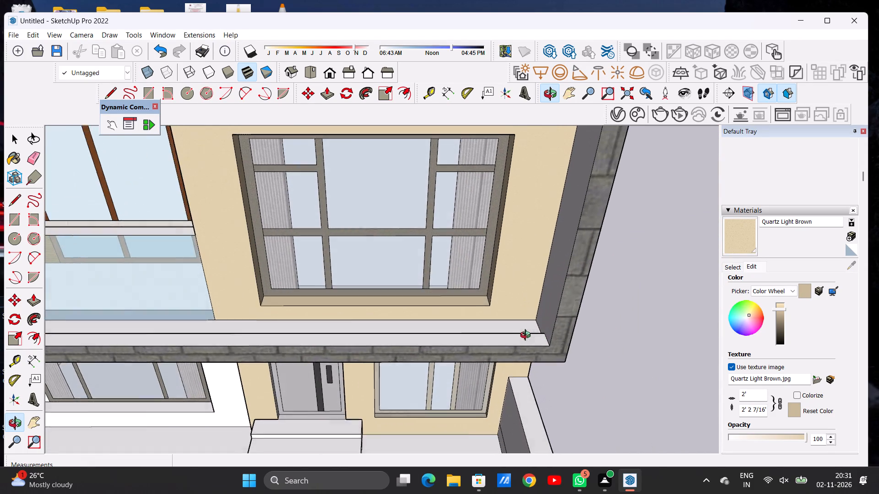
{"action": "left_click_drag", "start_coordinate": [527, 336], "coordinate": [530, 346]}
{"action": "scroll", "coordinate": [531, 286], "scroll_direction": "down", "scroll_amount": 6}
{"action": "scroll", "coordinate": [531, 305], "scroll_direction": "up", "scroll_amount": 6}
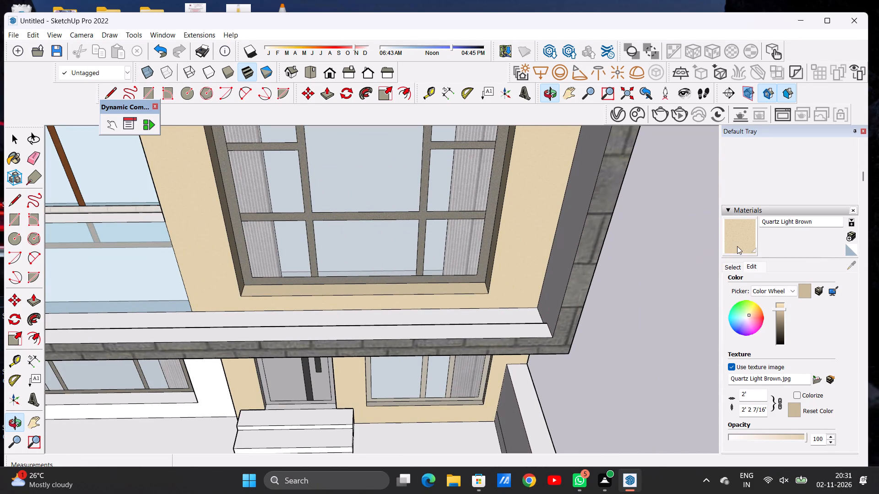
{"action": "scroll", "coordinate": [528, 288], "scroll_direction": "down", "scroll_amount": 5}
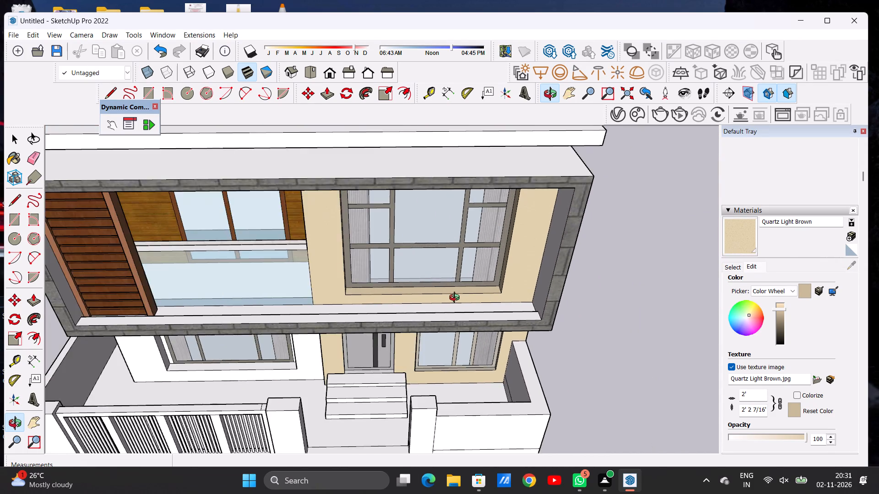
Paint the ground-floor front wall around the window behind the gate, and that window's sill, with Terrazzo Tile Light from Synthetic Surfaces.
{"action": "scroll", "coordinate": [456, 299], "scroll_direction": "down", "scroll_amount": 6}
{"action": "left_click_drag", "start_coordinate": [415, 358], "coordinate": [418, 269]}
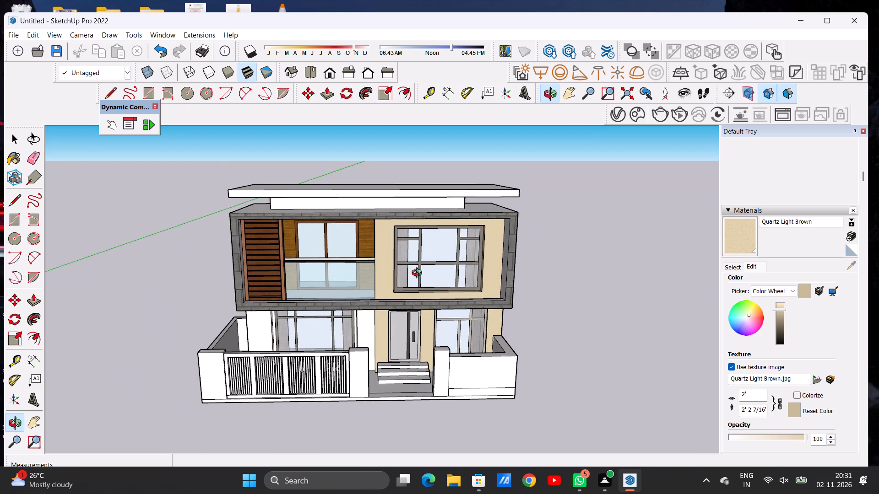
{"action": "scroll", "coordinate": [480, 280], "scroll_direction": "down", "scroll_amount": 2}
{"action": "scroll", "coordinate": [481, 280], "scroll_direction": "up", "scroll_amount": 1}
{"action": "scroll", "coordinate": [481, 280], "scroll_direction": "down", "scroll_amount": 1}
{"action": "scroll", "coordinate": [368, 322], "scroll_direction": "up", "scroll_amount": 2}
{"action": "scroll", "coordinate": [366, 330], "scroll_direction": "down", "scroll_amount": 1}
{"action": "scroll", "coordinate": [366, 338], "scroll_direction": "up", "scroll_amount": 2}
{"action": "scroll", "coordinate": [331, 317], "scroll_direction": "up", "scroll_amount": 1}
{"action": "scroll", "coordinate": [329, 318], "scroll_direction": "down", "scroll_amount": 1}
{"action": "scroll", "coordinate": [328, 320], "scroll_direction": "up", "scroll_amount": 8}
{"action": "scroll", "coordinate": [327, 320], "scroll_direction": "down", "scroll_amount": 1}
{"action": "scroll", "coordinate": [327, 320], "scroll_direction": "up", "scroll_amount": 3}
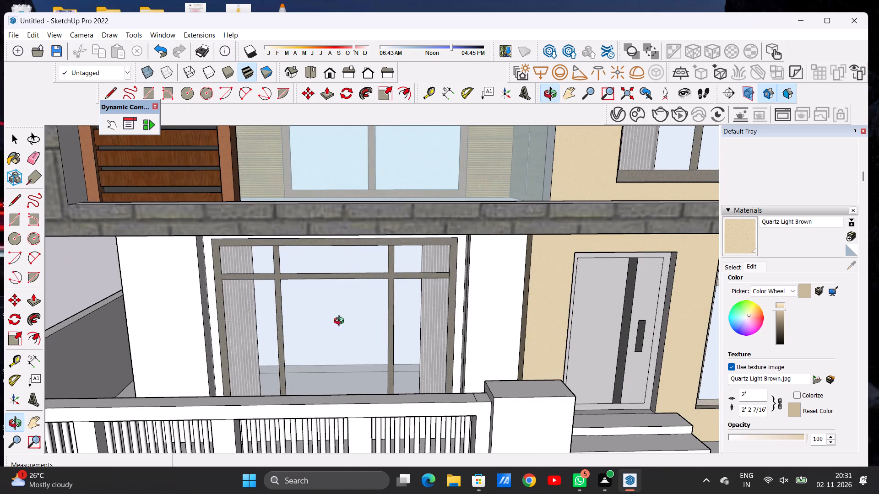
{"action": "left_click_drag", "start_coordinate": [359, 323], "coordinate": [254, 293]}
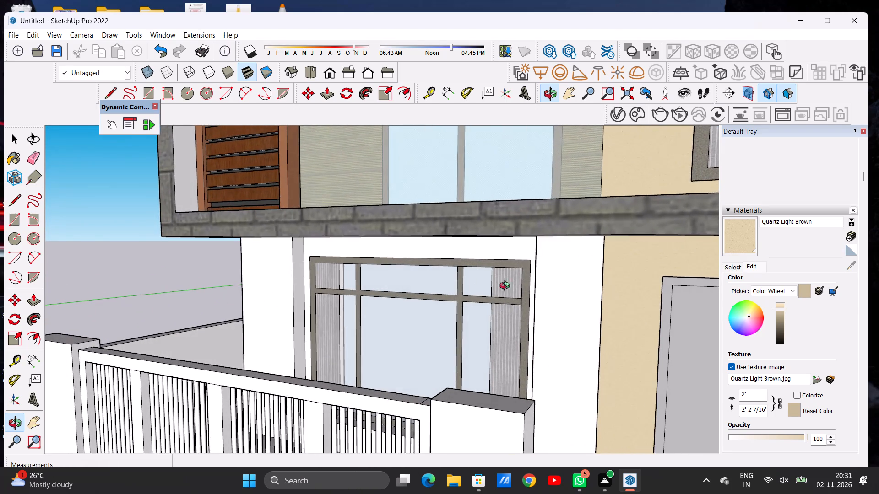
{"action": "scroll", "coordinate": [520, 287], "scroll_direction": "down", "scroll_amount": 5}
{"action": "left_click_drag", "start_coordinate": [480, 296], "coordinate": [494, 359]}
{"action": "scroll", "coordinate": [498, 353], "scroll_direction": "up", "scroll_amount": 1}
{"action": "scroll", "coordinate": [498, 353], "scroll_direction": "down", "scroll_amount": 1}
{"action": "scroll", "coordinate": [498, 354], "scroll_direction": "up", "scroll_amount": 5}
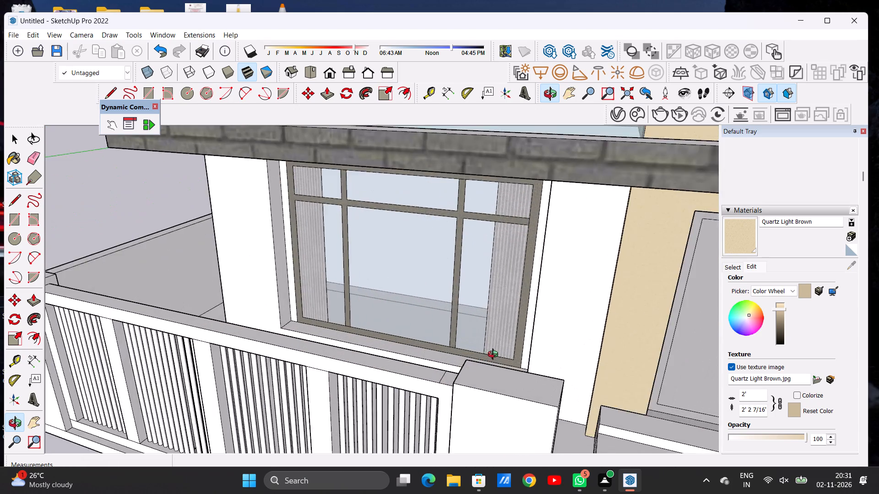
{"action": "scroll", "coordinate": [494, 358], "scroll_direction": "down", "scroll_amount": 2}
{"action": "scroll", "coordinate": [494, 358], "scroll_direction": "up", "scroll_amount": 9}
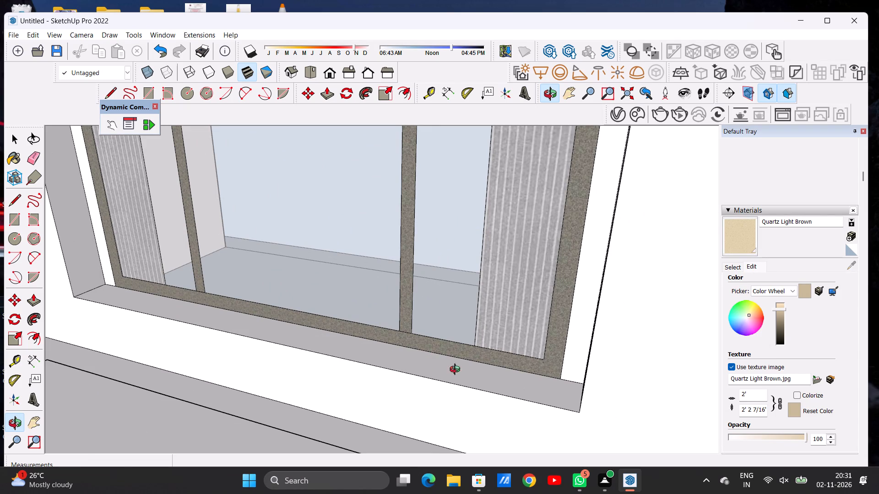
{"action": "left_click", "coordinate": [734, 268]}
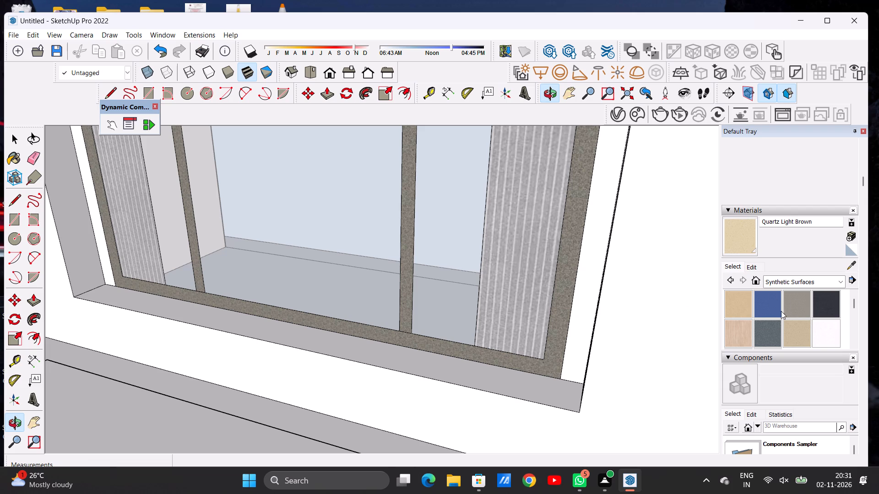
{"action": "scroll", "coordinate": [776, 318], "scroll_direction": "down", "scroll_amount": 1}
{"action": "left_click", "coordinate": [770, 312]}
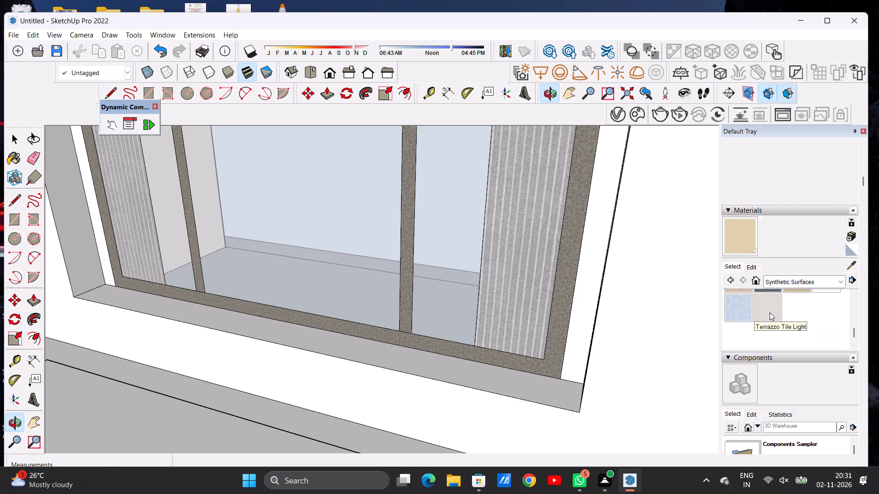
{"action": "left_click", "coordinate": [581, 311]}
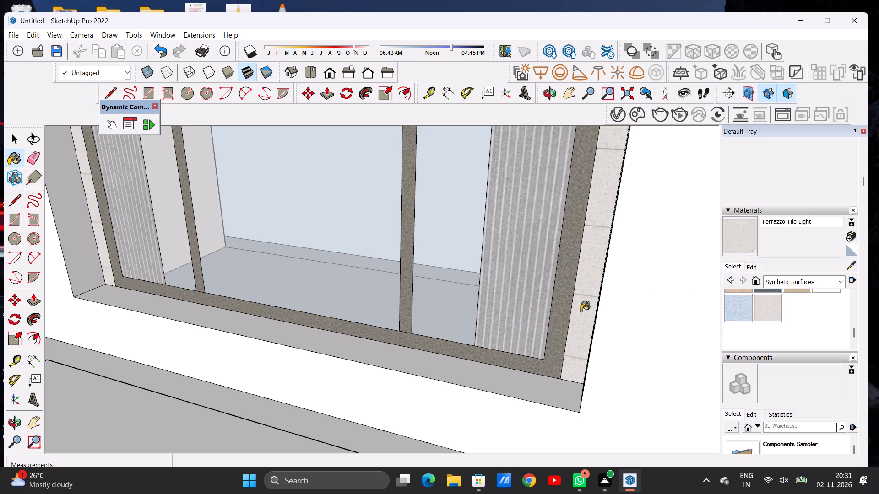
{"action": "left_click", "coordinate": [507, 387]}
{"action": "left_click", "coordinate": [501, 413]}
Paint the side reveal farthest from the entrance door on the ground-floor window behind the gate with Terrazzo Tile Light.
{"action": "scroll", "coordinate": [521, 407], "scroll_direction": "down", "scroll_amount": 9}
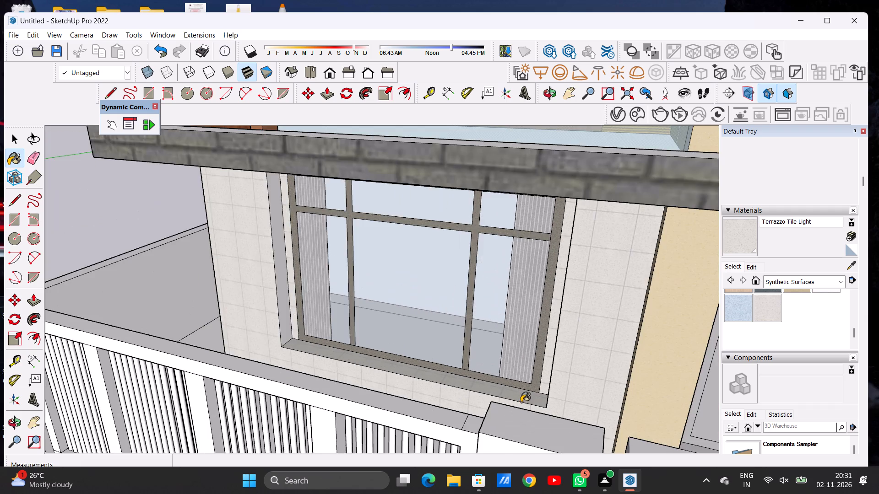
{"action": "scroll", "coordinate": [521, 399], "scroll_direction": "down", "scroll_amount": 3}
{"action": "scroll", "coordinate": [553, 362], "scroll_direction": "down", "scroll_amount": 9}
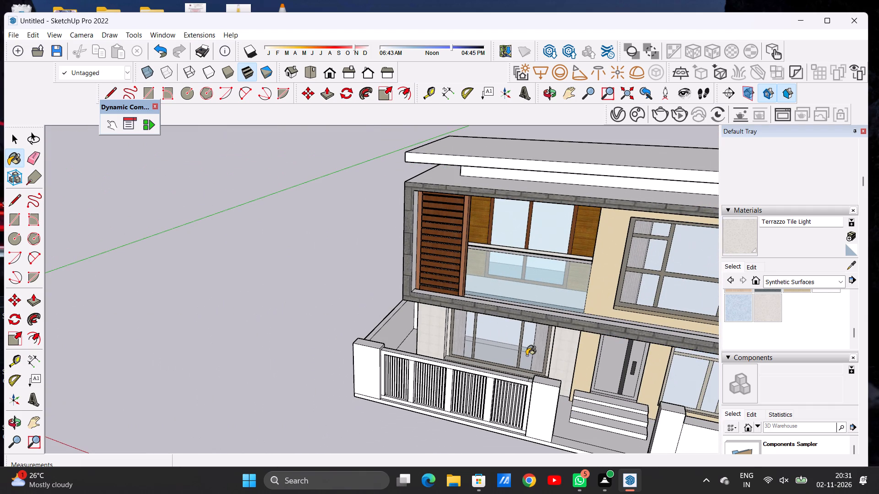
{"action": "scroll", "coordinate": [443, 322], "scroll_direction": "up", "scroll_amount": 3}
{"action": "scroll", "coordinate": [443, 322], "scroll_direction": "down", "scroll_amount": 1}
{"action": "scroll", "coordinate": [443, 322], "scroll_direction": "up", "scroll_amount": 3}
{"action": "scroll", "coordinate": [450, 321], "scroll_direction": "down", "scroll_amount": 1}
{"action": "scroll", "coordinate": [450, 321], "scroll_direction": "up", "scroll_amount": 4}
{"action": "scroll", "coordinate": [450, 321], "scroll_direction": "down", "scroll_amount": 1}
{"action": "scroll", "coordinate": [450, 321], "scroll_direction": "up", "scroll_amount": 9}
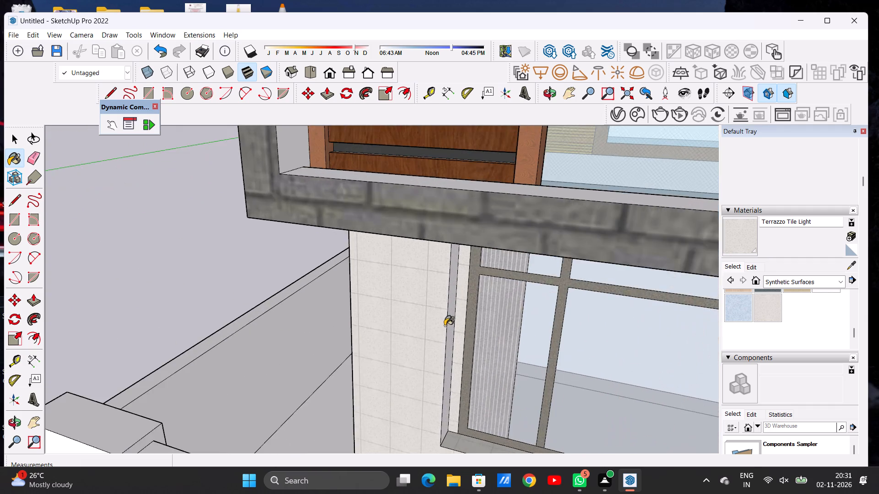
{"action": "scroll", "coordinate": [445, 326], "scroll_direction": "up", "scroll_amount": 6}
{"action": "left_click", "coordinate": [440, 338]}
Paint both narrow faces of the door-side reveal on the ground-floor window behind the gate with Terrazzo Tile Light.
{"action": "scroll", "coordinate": [452, 341], "scroll_direction": "down", "scroll_amount": 20}
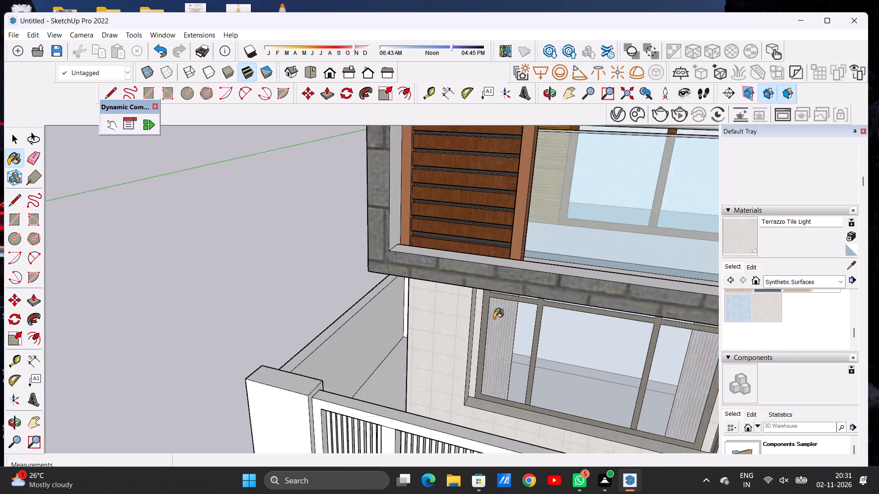
{"action": "scroll", "coordinate": [494, 318], "scroll_direction": "down", "scroll_amount": 3}
{"action": "key", "text": "o"}
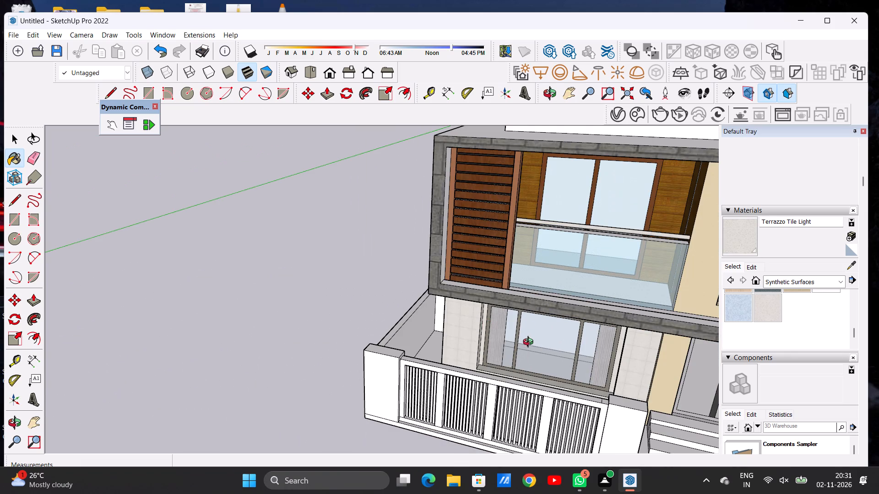
{"action": "scroll", "coordinate": [519, 307], "scroll_direction": "down", "scroll_amount": 6}
{"action": "left_click_drag", "start_coordinate": [493, 323], "coordinate": [697, 289]}
{"action": "scroll", "coordinate": [459, 322], "scroll_direction": "up", "scroll_amount": 6}
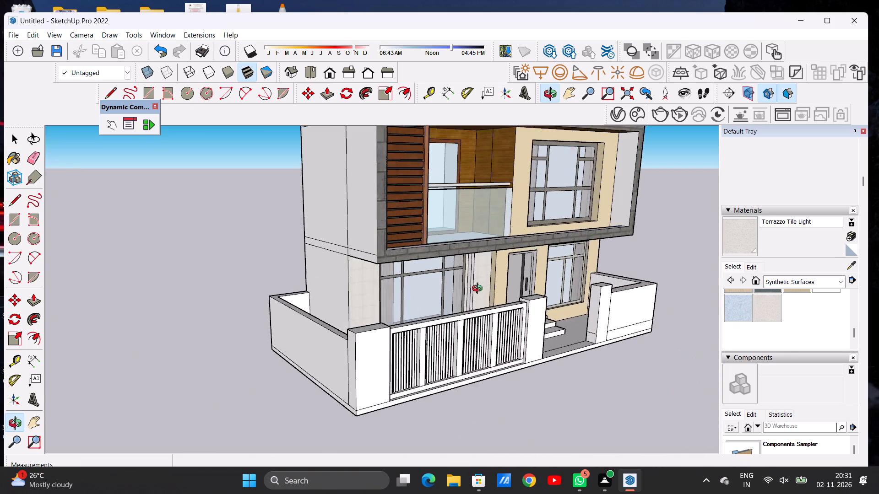
{"action": "scroll", "coordinate": [479, 290], "scroll_direction": "up", "scroll_amount": 7}
{"action": "scroll", "coordinate": [471, 286], "scroll_direction": "down", "scroll_amount": 1}
{"action": "scroll", "coordinate": [471, 286], "scroll_direction": "up", "scroll_amount": 6}
{"action": "left_click_drag", "start_coordinate": [422, 324], "coordinate": [456, 336]}
{"action": "scroll", "coordinate": [433, 350], "scroll_direction": "up", "scroll_amount": 8}
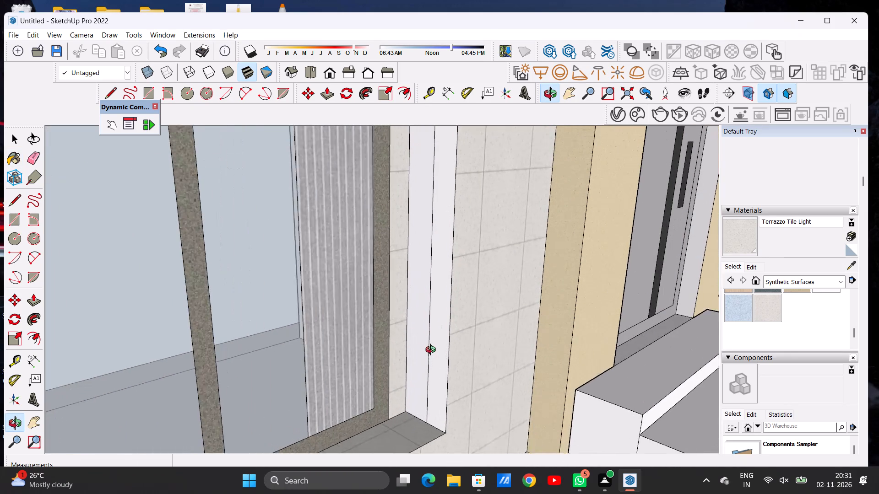
{"action": "scroll", "coordinate": [433, 351], "scroll_direction": "up", "scroll_amount": 2}
{"action": "left_click", "coordinate": [745, 237]}
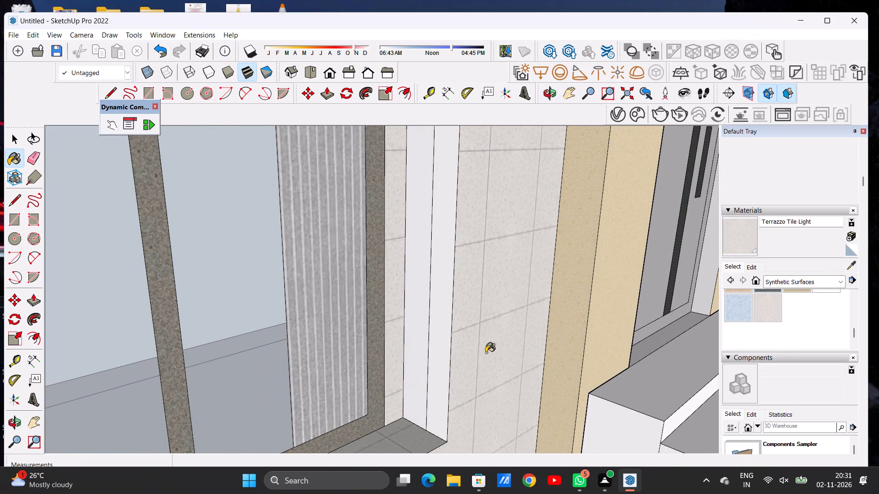
{"action": "scroll", "coordinate": [416, 377], "scroll_direction": "up", "scroll_amount": 3}
{"action": "scroll", "coordinate": [412, 382], "scroll_direction": "down", "scroll_amount": 1}
{"action": "scroll", "coordinate": [412, 383], "scroll_direction": "up", "scroll_amount": 2}
{"action": "left_click", "coordinate": [415, 376]}
{"action": "left_click", "coordinate": [449, 368]}
Examine the terrazzo-tiled ground-floor wall, its window reveals and the underside of the upper-floor overhang from several low angles.
{"action": "scroll", "coordinate": [443, 374], "scroll_direction": "down", "scroll_amount": 10}
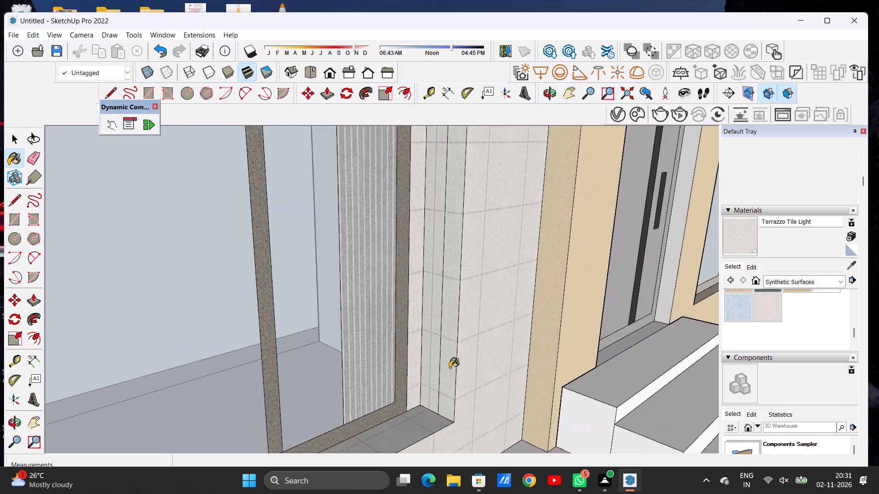
{"action": "scroll", "coordinate": [450, 368], "scroll_direction": "down", "scroll_amount": 4}
{"action": "key", "text": "space"}
{"action": "type", "text": "O"}
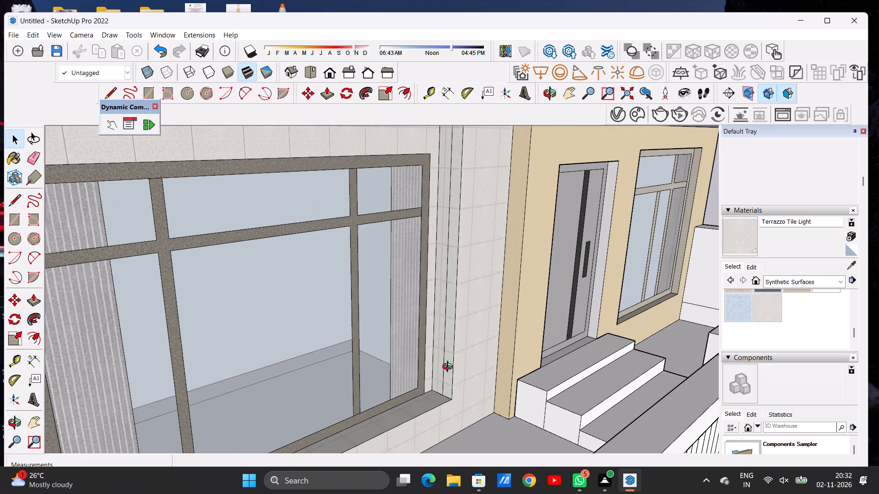
{"action": "scroll", "coordinate": [455, 324], "scroll_direction": "down", "scroll_amount": 7}
{"action": "left_click_drag", "start_coordinate": [452, 332], "coordinate": [189, 291]}
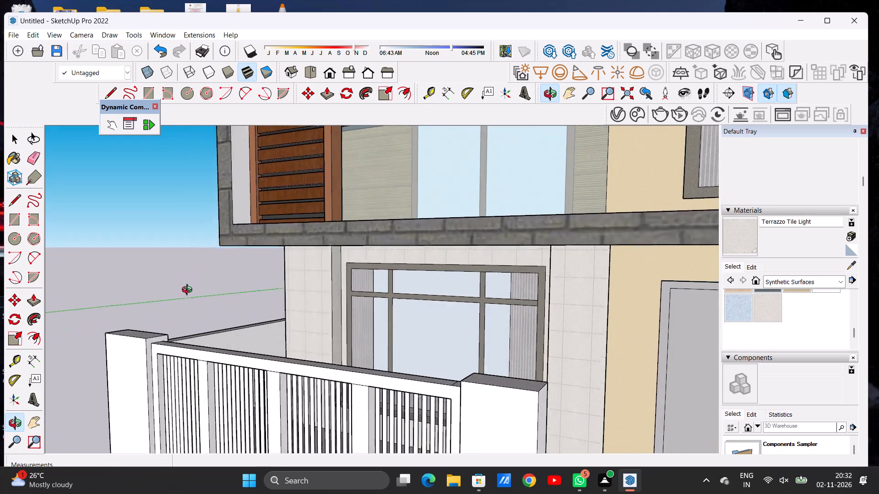
{"action": "left_click_drag", "start_coordinate": [189, 291], "coordinate": [188, 296]}
{"action": "scroll", "coordinate": [348, 271], "scroll_direction": "up", "scroll_amount": 6}
{"action": "left_click_drag", "start_coordinate": [374, 354], "coordinate": [461, 297]}
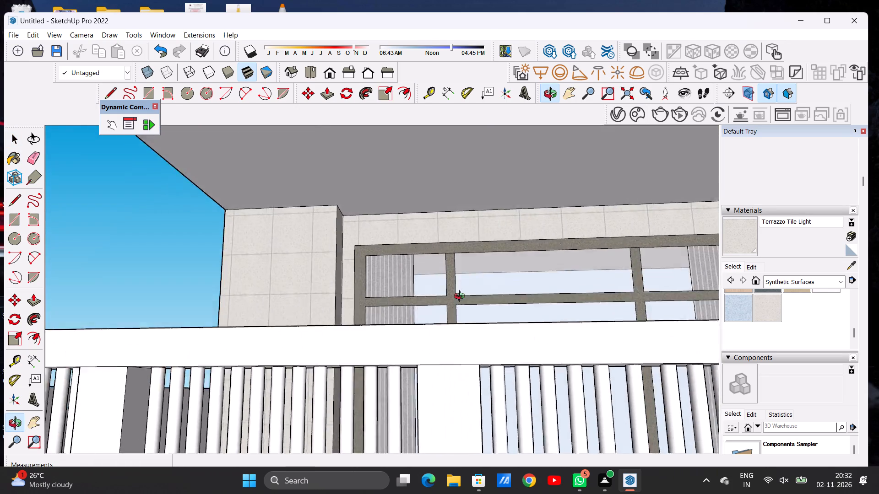
{"action": "left_click_drag", "start_coordinate": [461, 297], "coordinate": [464, 333]}
{"action": "scroll", "coordinate": [382, 344], "scroll_direction": "down", "scroll_amount": 7}
{"action": "left_click_drag", "start_coordinate": [466, 328], "coordinate": [397, 348]}
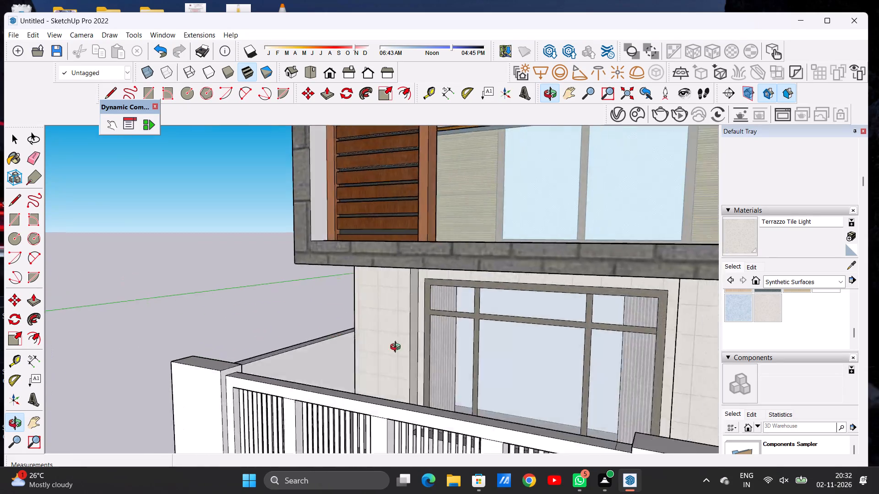
{"action": "left_click_drag", "start_coordinate": [397, 348], "coordinate": [495, 271]}
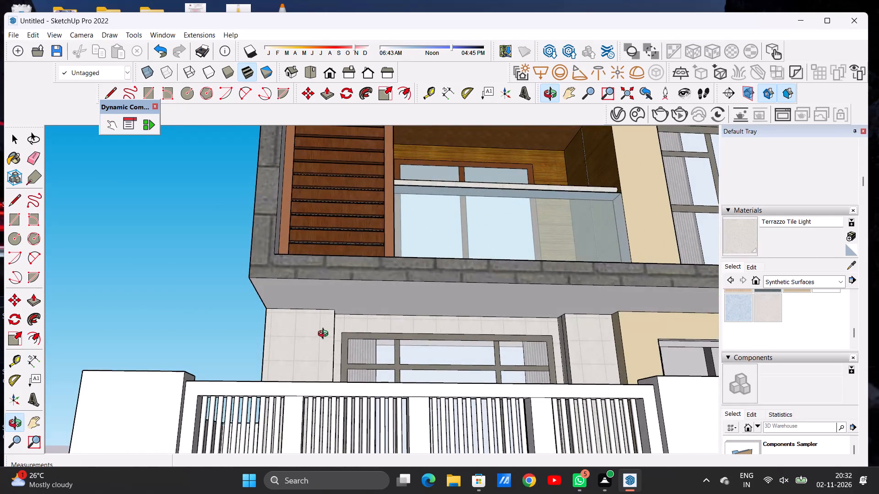
{"action": "scroll", "coordinate": [325, 337], "scroll_direction": "down", "scroll_amount": 6}
{"action": "left_click_drag", "start_coordinate": [322, 338], "coordinate": [297, 309]}
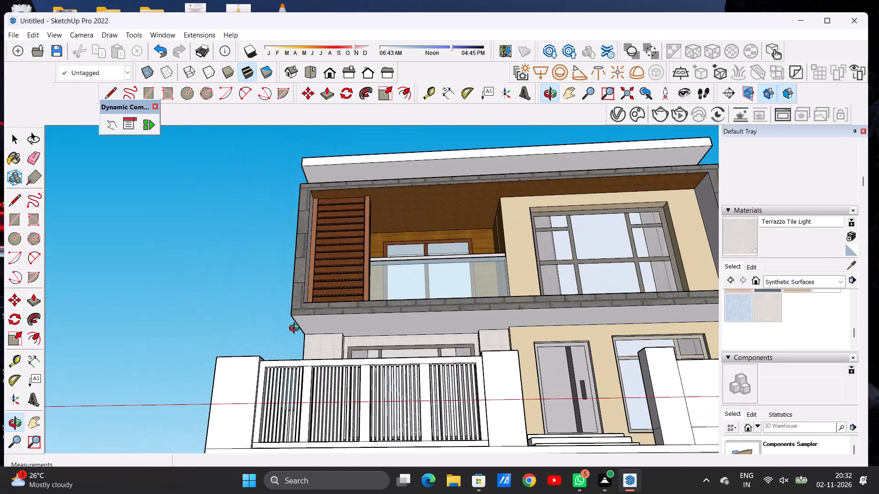
{"action": "scroll", "coordinate": [293, 336], "scroll_direction": "down", "scroll_amount": 7}
{"action": "scroll", "coordinate": [649, 316], "scroll_direction": "up", "scroll_amount": 5}
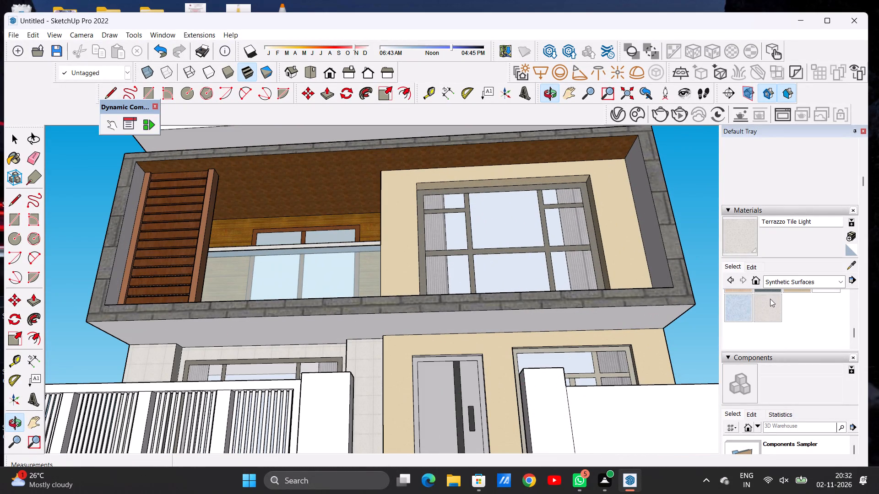
Paint the underside of the upper-floor overhang above the entrance and gate-side window with Quartz Light Brown from Synthetic Surfaces.
{"action": "scroll", "coordinate": [770, 299], "scroll_direction": "up", "scroll_amount": 2}
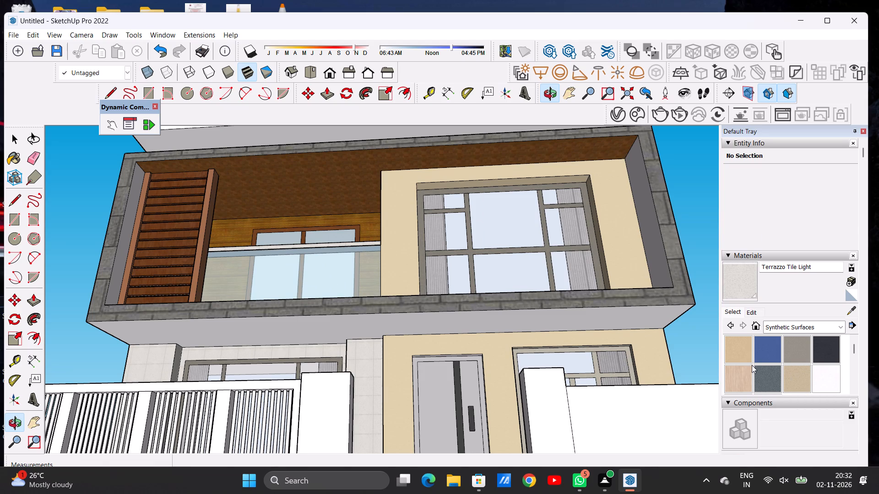
{"action": "left_click", "coordinate": [794, 376]}
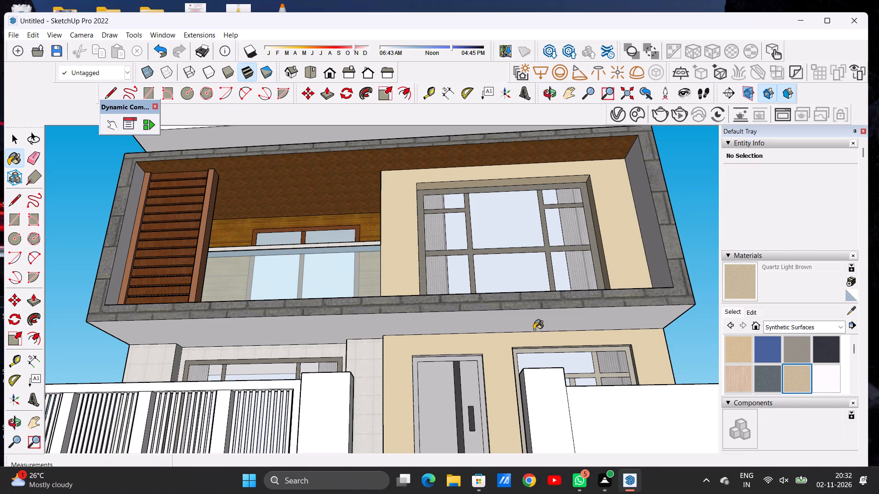
{"action": "left_click", "coordinate": [526, 322]}
Examine the painted overhang underside, the entrance and ground-floor window area, and the whole front elevation from several angles and distances.
{"action": "scroll", "coordinate": [525, 322], "scroll_direction": "down", "scroll_amount": 5}
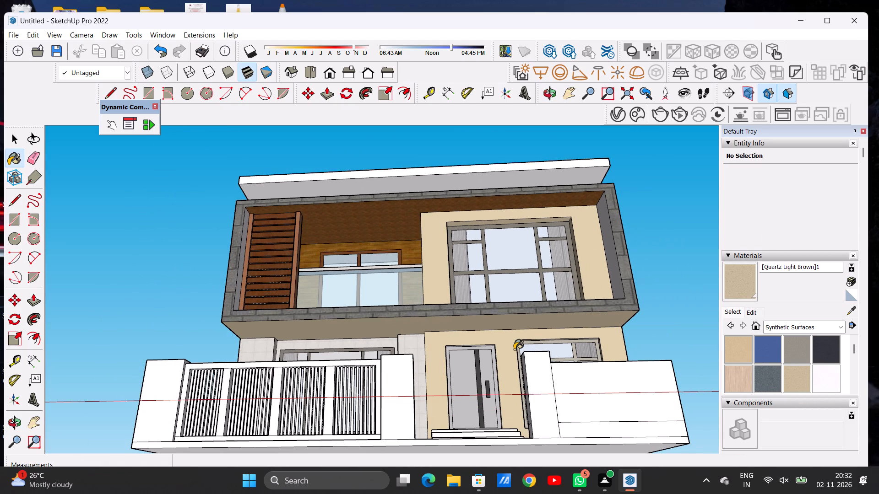
{"action": "key", "text": "space"}
{"action": "type", "text": "O"}
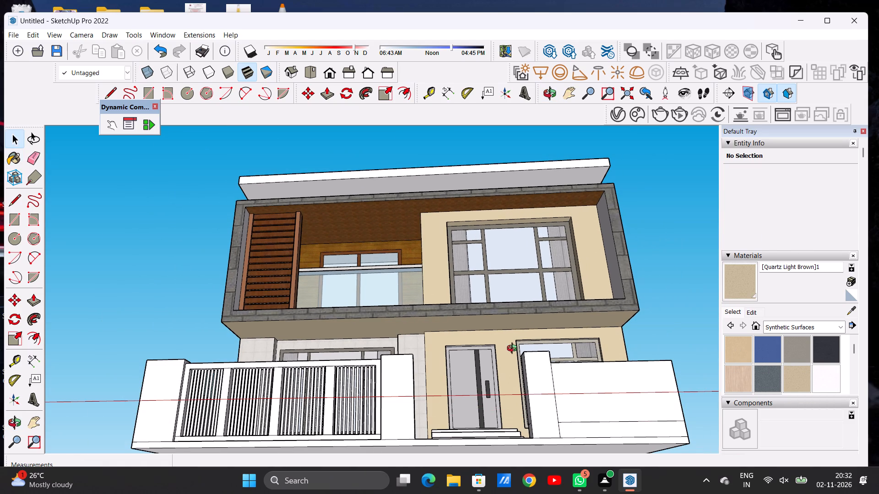
{"action": "scroll", "coordinate": [468, 275], "scroll_direction": "down", "scroll_amount": 6}
{"action": "left_click_drag", "start_coordinate": [454, 291], "coordinate": [486, 396]}
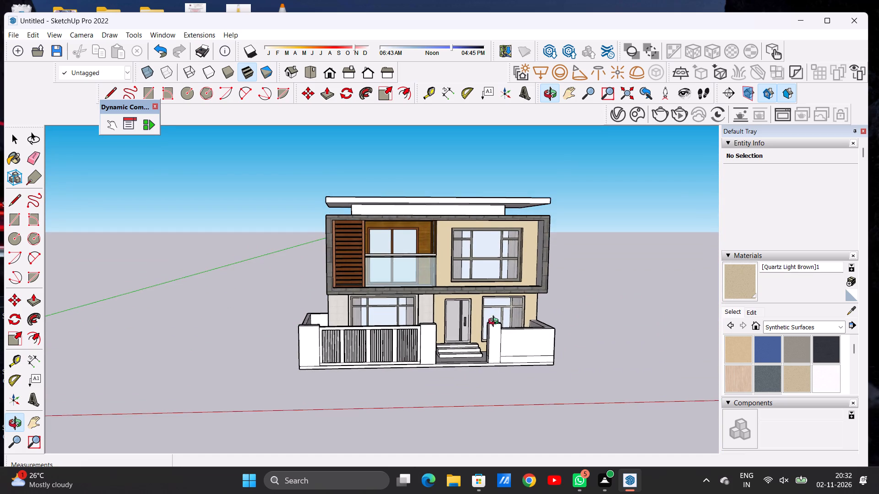
{"action": "scroll", "coordinate": [498, 313], "scroll_direction": "up", "scroll_amount": 2}
{"action": "scroll", "coordinate": [498, 313], "scroll_direction": "down", "scroll_amount": 1}
{"action": "scroll", "coordinate": [498, 313], "scroll_direction": "up", "scroll_amount": 4}
{"action": "left_click_drag", "start_coordinate": [545, 303], "coordinate": [387, 347]}
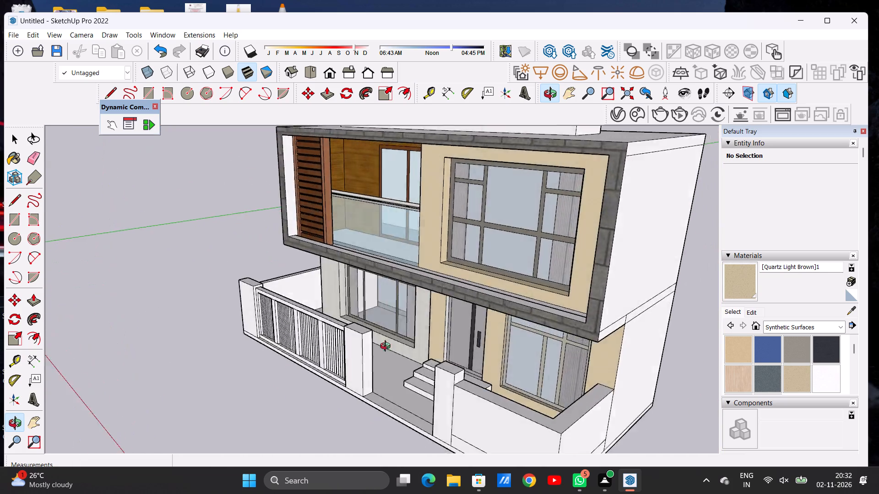
{"action": "left_click_drag", "start_coordinate": [387, 347], "coordinate": [557, 297]}
{"action": "scroll", "coordinate": [529, 300], "scroll_direction": "up", "scroll_amount": 1}
{"action": "scroll", "coordinate": [529, 300], "scroll_direction": "down", "scroll_amount": 1}
{"action": "scroll", "coordinate": [529, 300], "scroll_direction": "up", "scroll_amount": 11}
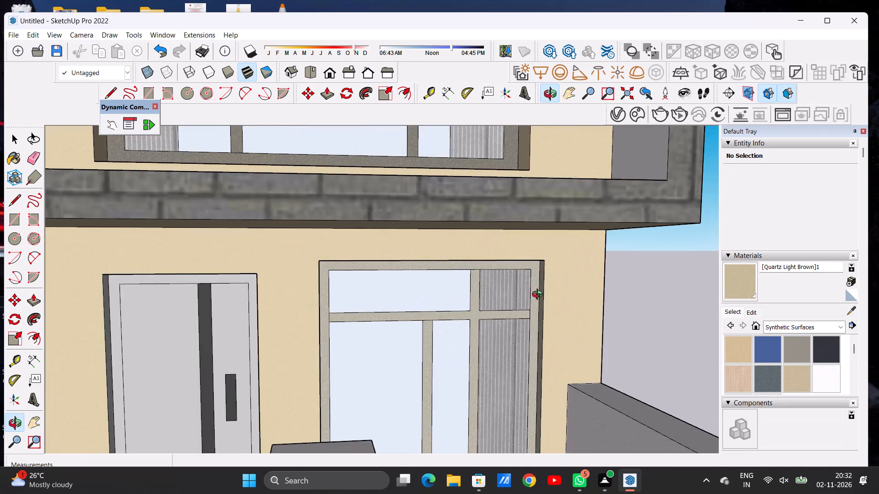
{"action": "left_click_drag", "start_coordinate": [534, 298], "coordinate": [559, 276]}
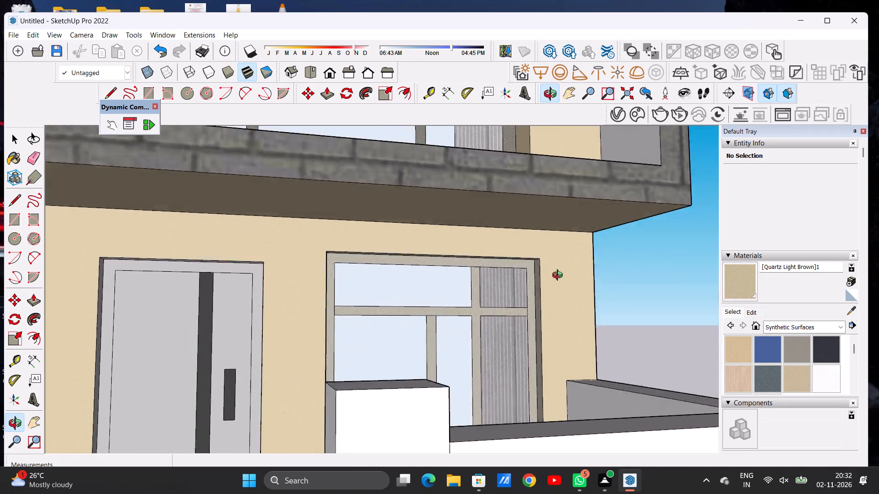
{"action": "left_click_drag", "start_coordinate": [559, 276], "coordinate": [505, 351]}
{"action": "scroll", "coordinate": [511, 342], "scroll_direction": "down", "scroll_amount": 13}
{"action": "left_click_drag", "start_coordinate": [458, 340], "coordinate": [447, 287]}
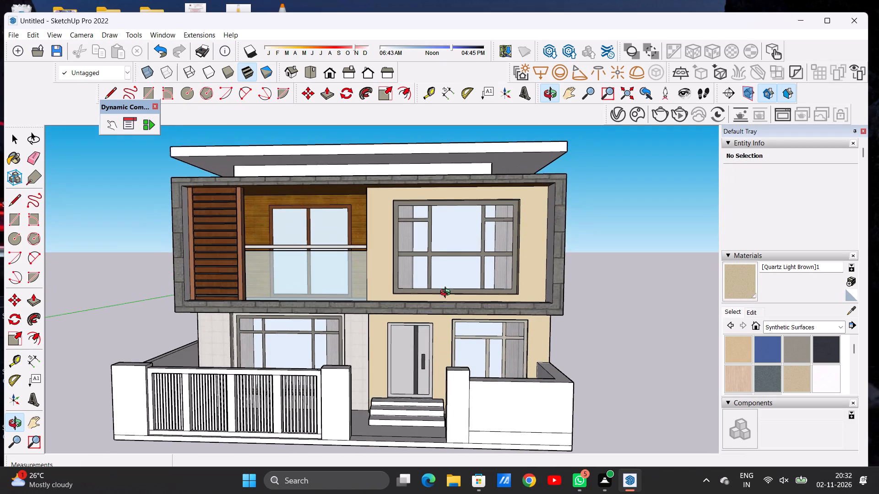
{"action": "scroll", "coordinate": [449, 306], "scroll_direction": "down", "scroll_amount": 3}
{"action": "left_click_drag", "start_coordinate": [416, 331], "coordinate": [425, 323]}
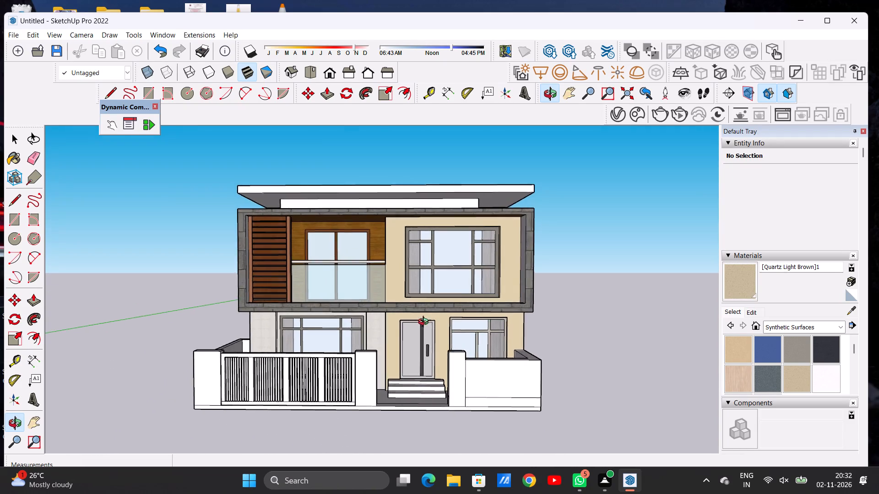
Examine the whole front elevation, including the tiled ground-floor wall and upper-floor balcony, from several angles and distances.
{"action": "left_click_drag", "start_coordinate": [425, 323], "coordinate": [417, 332]}
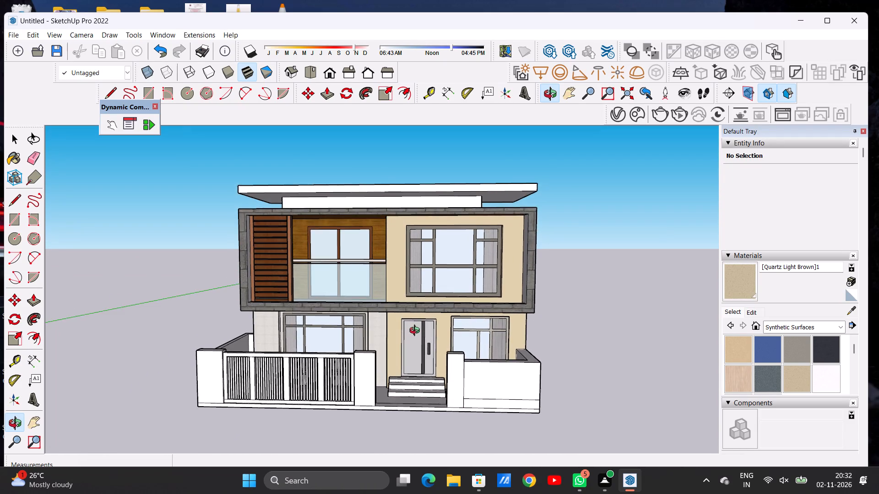
{"action": "left_click_drag", "start_coordinate": [417, 332], "coordinate": [499, 349]}
{"action": "left_click_drag", "start_coordinate": [337, 351], "coordinate": [341, 344]}
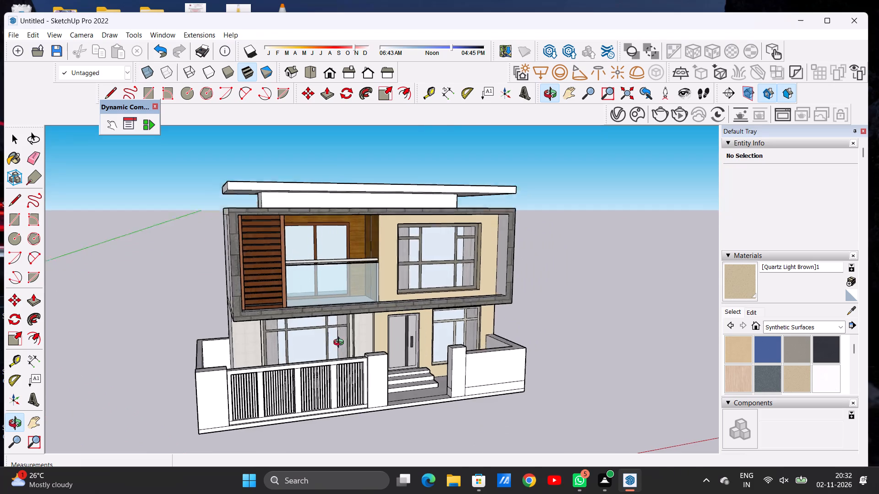
{"action": "left_click_drag", "start_coordinate": [341, 344], "coordinate": [270, 308]}
{"action": "scroll", "coordinate": [329, 323], "scroll_direction": "up", "scroll_amount": 6}
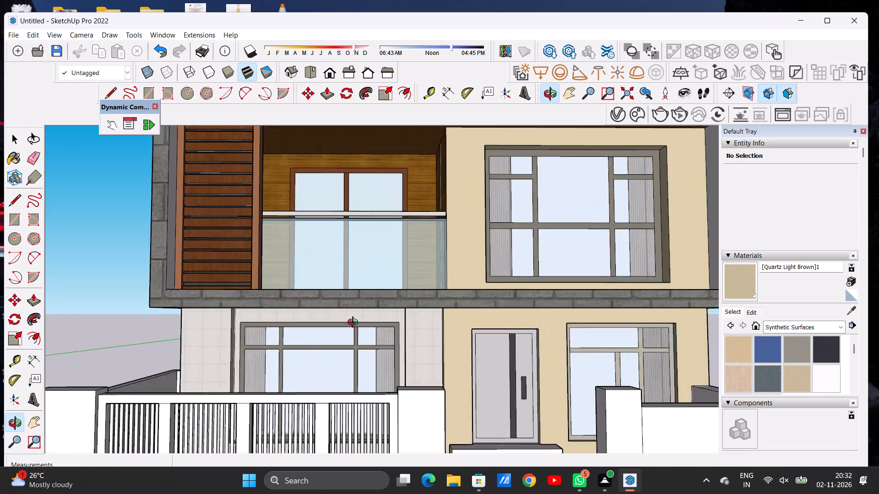
{"action": "scroll", "coordinate": [355, 323], "scroll_direction": "down", "scroll_amount": 1}
{"action": "scroll", "coordinate": [355, 323], "scroll_direction": "up", "scroll_amount": 5}
{"action": "left_click_drag", "start_coordinate": [374, 350], "coordinate": [277, 340]}
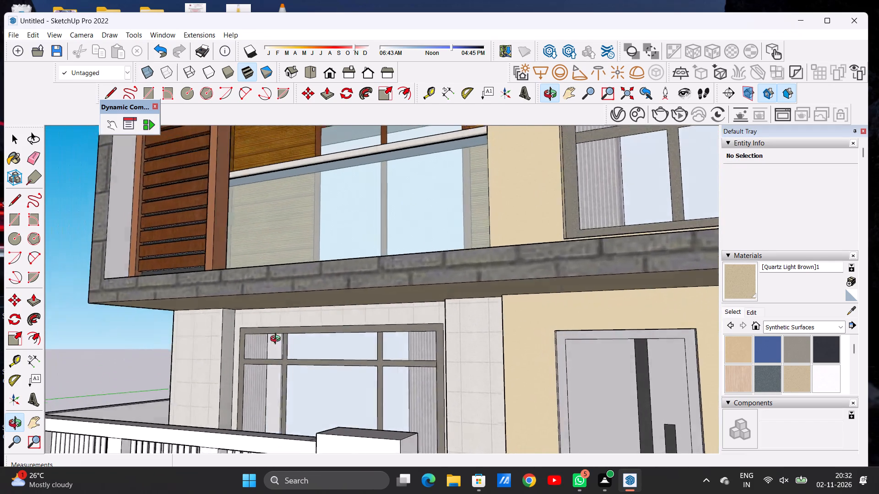
{"action": "left_click_drag", "start_coordinate": [277, 340], "coordinate": [302, 361]}
{"action": "scroll", "coordinate": [342, 356], "scroll_direction": "down", "scroll_amount": 14}
{"action": "left_click_drag", "start_coordinate": [389, 342], "coordinate": [436, 342]}
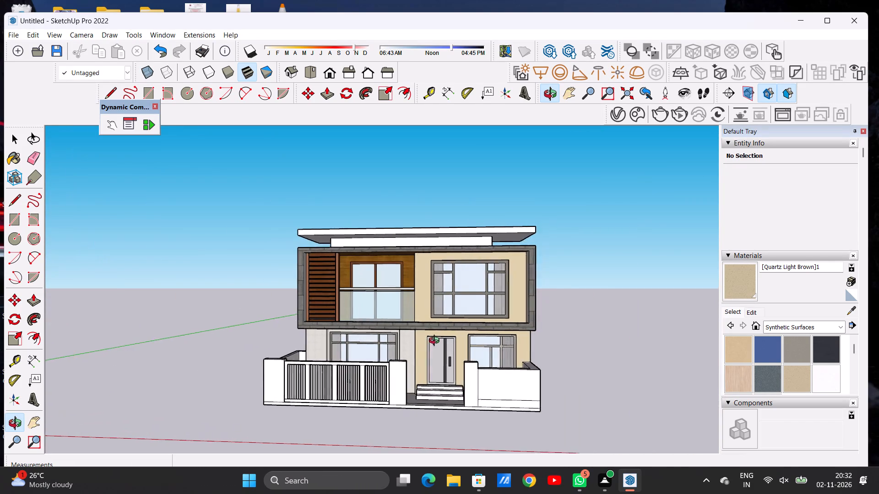
{"action": "left_click_drag", "start_coordinate": [436, 342], "coordinate": [420, 351]}
{"action": "scroll", "coordinate": [376, 302], "scroll_direction": "down", "scroll_amount": 5}
{"action": "scroll", "coordinate": [368, 322], "scroll_direction": "up", "scroll_amount": 1}
{"action": "scroll", "coordinate": [362, 328], "scroll_direction": "down", "scroll_amount": 1}
{"action": "scroll", "coordinate": [361, 329], "scroll_direction": "up", "scroll_amount": 1}
{"action": "scroll", "coordinate": [359, 332], "scroll_direction": "down", "scroll_amount": 1}
{"action": "scroll", "coordinate": [357, 334], "scroll_direction": "up", "scroll_amount": 1}
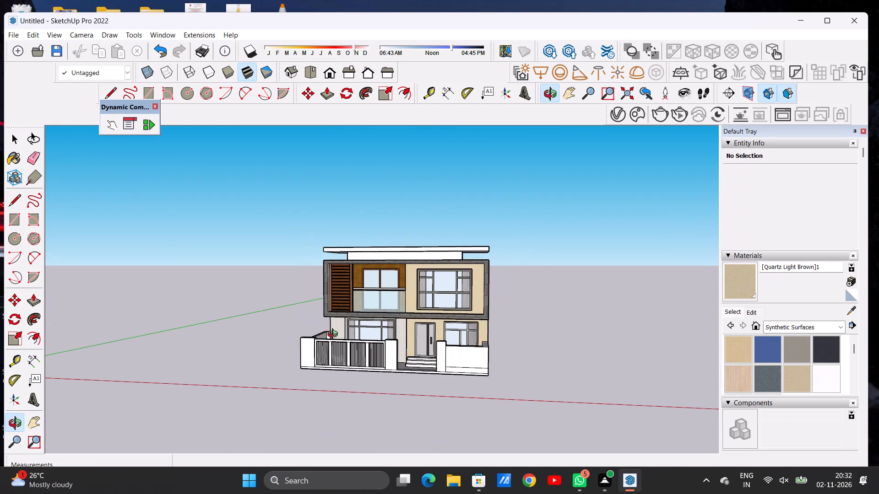
{"action": "left_click_drag", "start_coordinate": [339, 332], "coordinate": [366, 326]}
{"action": "scroll", "coordinate": [364, 329], "scroll_direction": "up", "scroll_amount": 2}
{"action": "scroll", "coordinate": [364, 329], "scroll_direction": "down", "scroll_amount": 2}
{"action": "scroll", "coordinate": [364, 329], "scroll_direction": "up", "scroll_amount": 5}
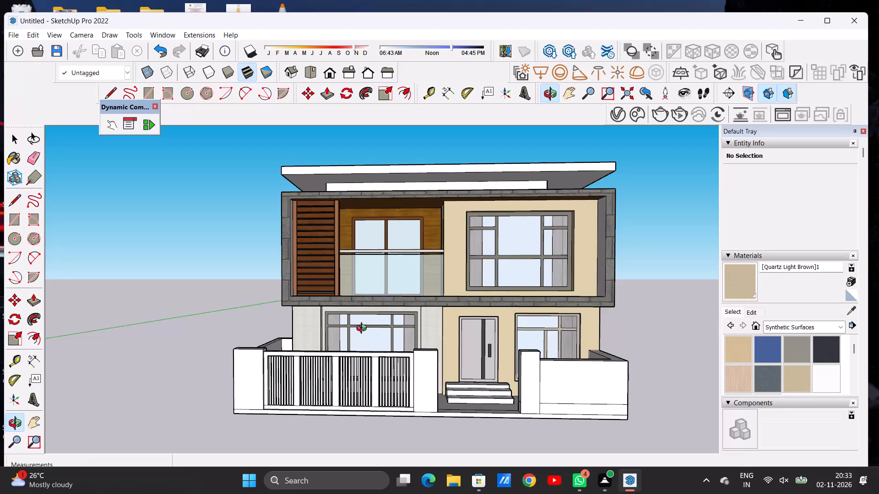
{"action": "left_click_drag", "start_coordinate": [299, 338], "coordinate": [383, 364]}
{"action": "scroll", "coordinate": [325, 321], "scroll_direction": "down", "scroll_amount": 4}
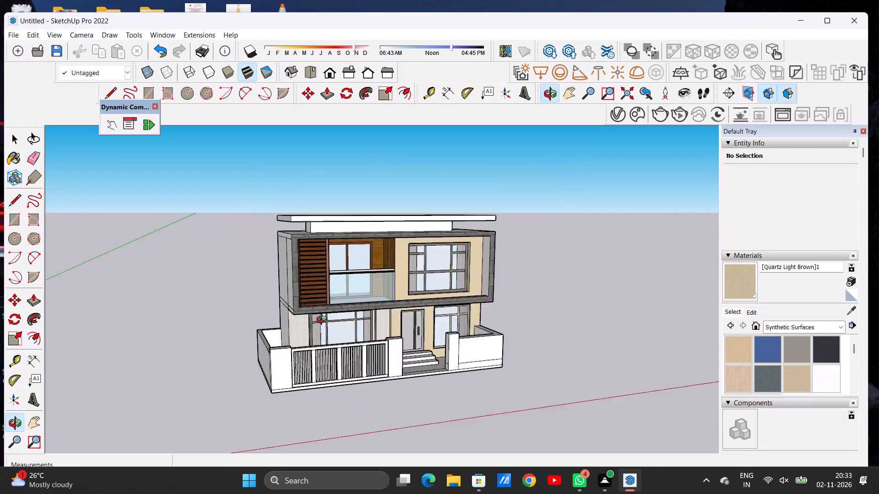
{"action": "scroll", "coordinate": [324, 321], "scroll_direction": "down", "scroll_amount": 4}
{"action": "left_click_drag", "start_coordinate": [298, 321], "coordinate": [286, 332]}
{"action": "scroll", "coordinate": [254, 295], "scroll_direction": "down", "scroll_amount": 4}
{"action": "scroll", "coordinate": [257, 314], "scroll_direction": "up", "scroll_amount": 1}
{"action": "scroll", "coordinate": [276, 334], "scroll_direction": "down", "scroll_amount": 1}
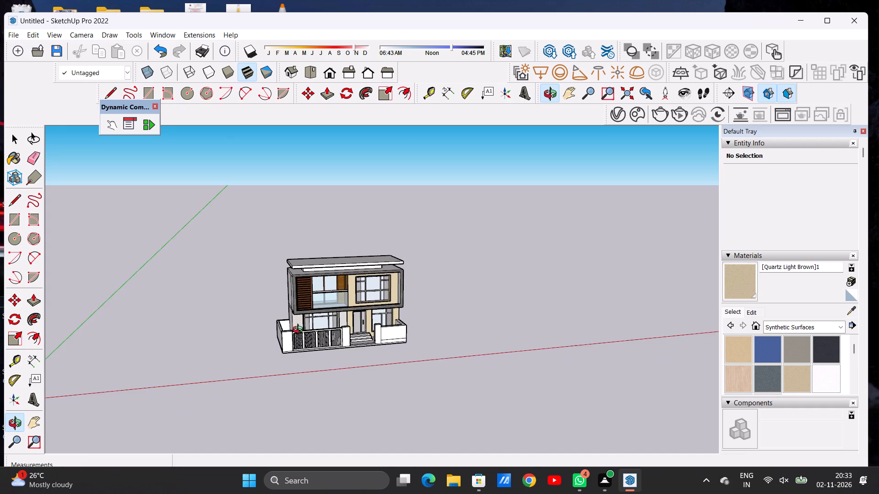
{"action": "scroll", "coordinate": [369, 315], "scroll_direction": "up", "scroll_amount": 1}
{"action": "scroll", "coordinate": [369, 317], "scroll_direction": "down", "scroll_amount": 1}
{"action": "scroll", "coordinate": [369, 319], "scroll_direction": "up", "scroll_amount": 2}
{"action": "scroll", "coordinate": [369, 320], "scroll_direction": "down", "scroll_amount": 1}
{"action": "scroll", "coordinate": [369, 320], "scroll_direction": "up", "scroll_amount": 11}
{"action": "scroll", "coordinate": [382, 330], "scroll_direction": "down", "scroll_amount": 1}
{"action": "scroll", "coordinate": [383, 331], "scroll_direction": "up", "scroll_amount": 2}
Paint the front risers of all three entrance steps with Granite Dark Gray from the Stone materials.
{"action": "left_click_drag", "start_coordinate": [438, 311], "coordinate": [316, 306]}
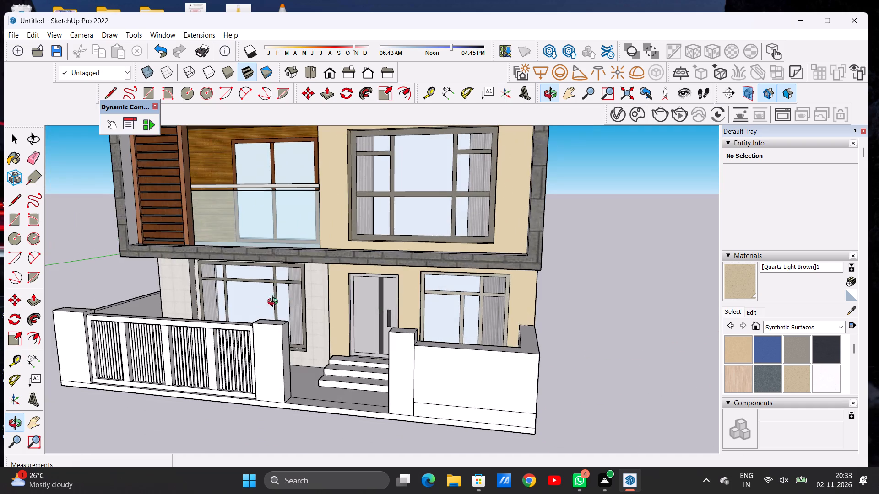
{"action": "left_click_drag", "start_coordinate": [275, 328], "coordinate": [362, 360]}
{"action": "scroll", "coordinate": [373, 382], "scroll_direction": "up", "scroll_amount": 8}
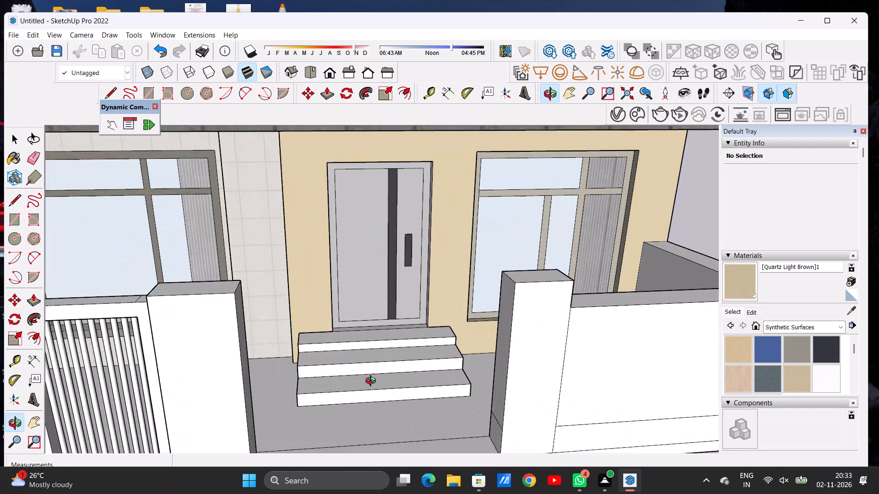
{"action": "left_click_drag", "start_coordinate": [335, 374], "coordinate": [363, 366]}
{"action": "scroll", "coordinate": [368, 378], "scroll_direction": "up", "scroll_amount": 6}
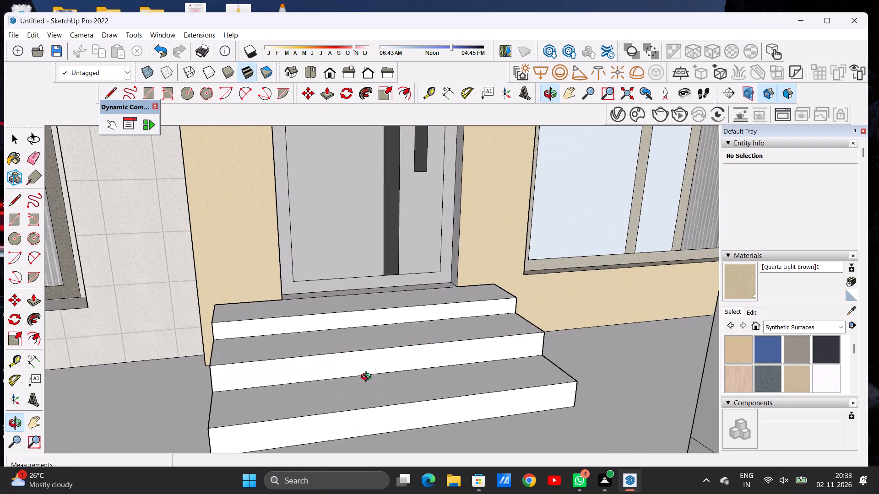
{"action": "scroll", "coordinate": [368, 365], "scroll_direction": "down", "scroll_amount": 2}
{"action": "left_click_drag", "start_coordinate": [360, 382], "coordinate": [360, 346]}
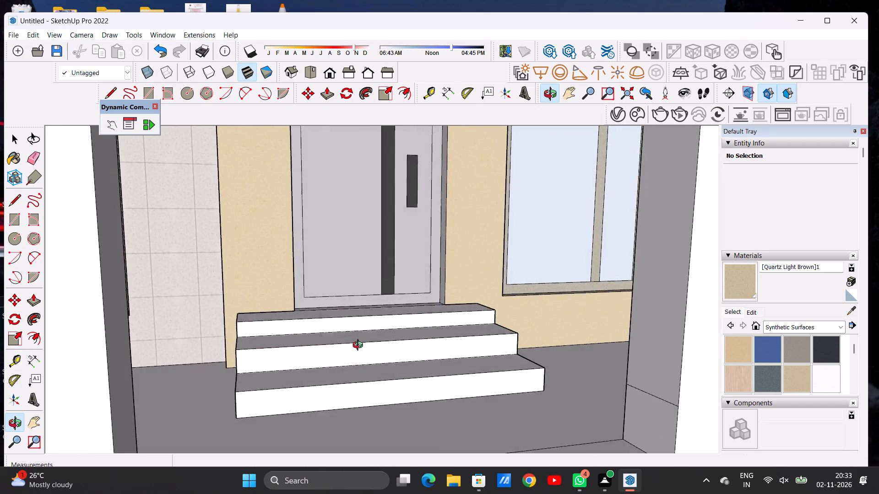
{"action": "left_click_drag", "start_coordinate": [360, 346], "coordinate": [375, 372]}
{"action": "left_click", "coordinate": [368, 374]}
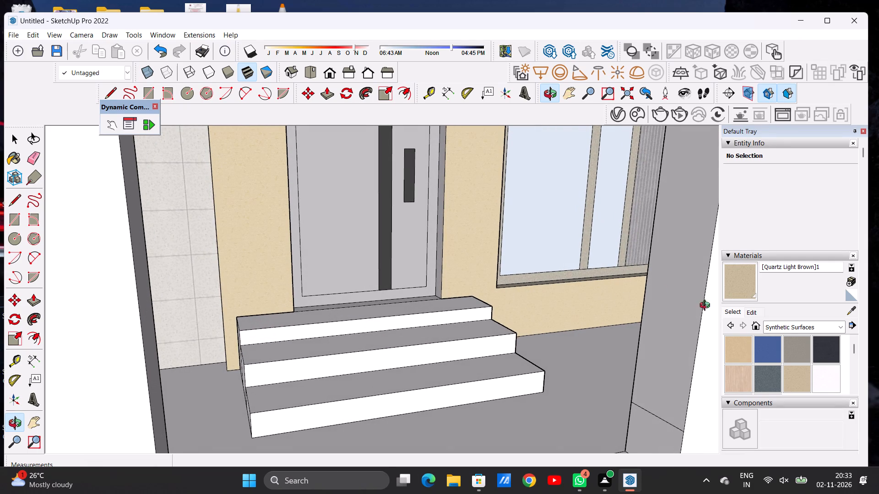
{"action": "left_click", "coordinate": [777, 328]}
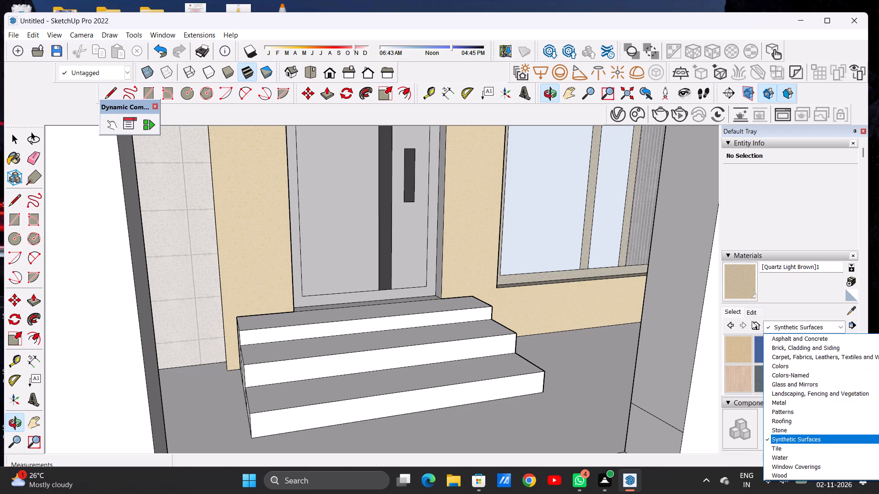
{"action": "left_click", "coordinate": [789, 430]}
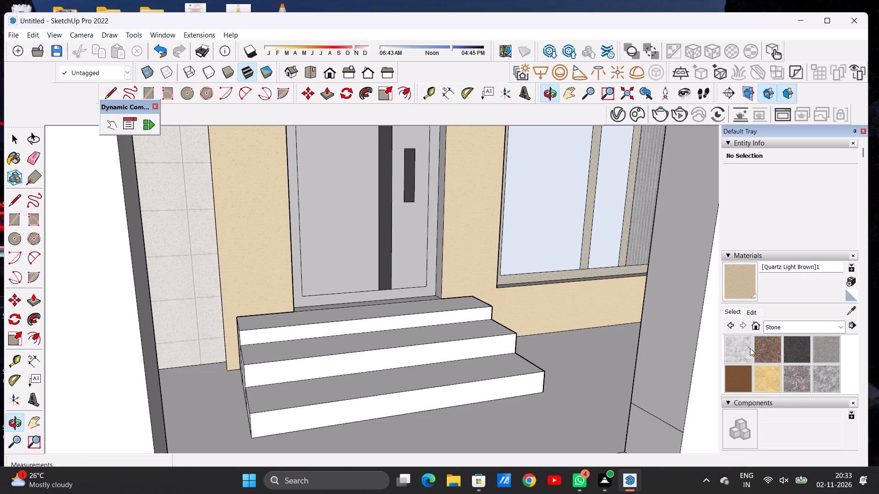
{"action": "left_click", "coordinate": [740, 350]}
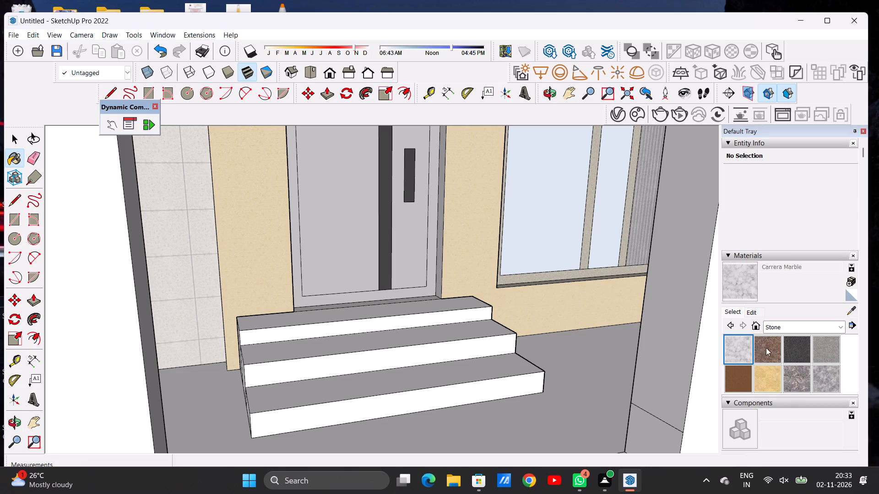
{"action": "left_click", "coordinate": [793, 347]}
{"action": "scroll", "coordinate": [275, 340], "scroll_direction": "up", "scroll_amount": 9}
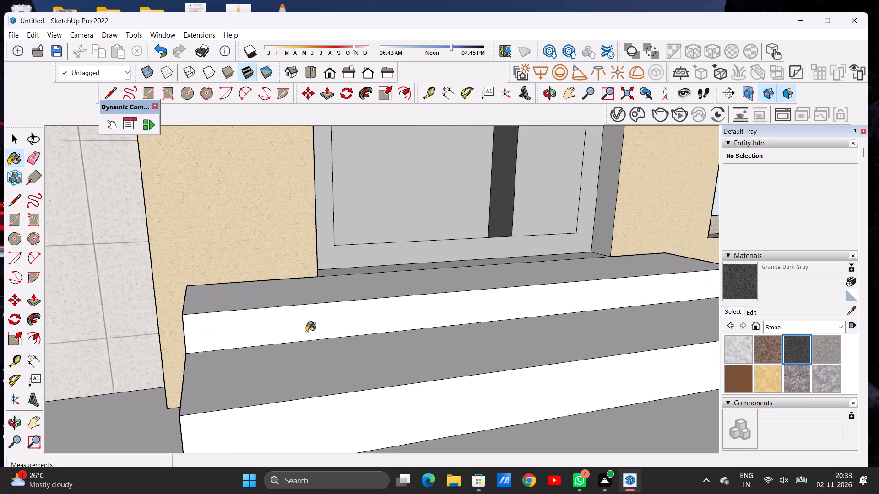
{"action": "left_click", "coordinate": [311, 328]}
{"action": "scroll", "coordinate": [325, 330], "scroll_direction": "down", "scroll_amount": 5}
{"action": "left_click", "coordinate": [357, 381]}
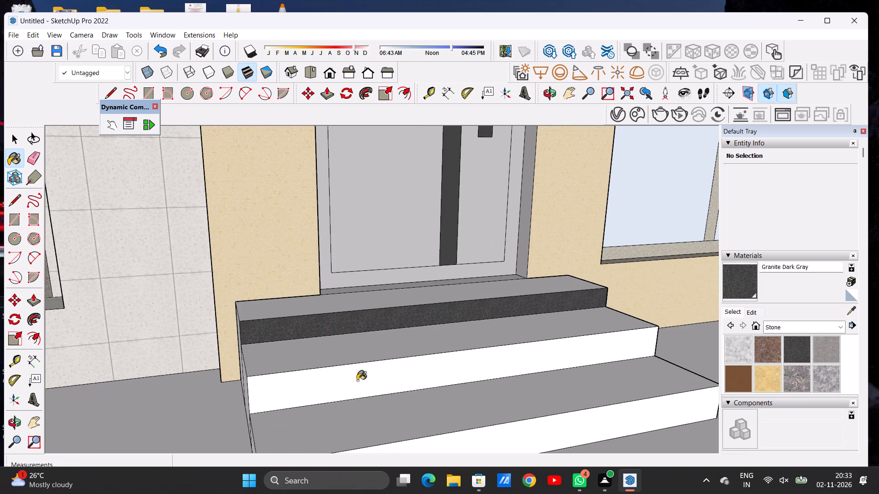
{"action": "scroll", "coordinate": [361, 345], "scroll_direction": "down", "scroll_amount": 5}
{"action": "left_click", "coordinate": [380, 405]}
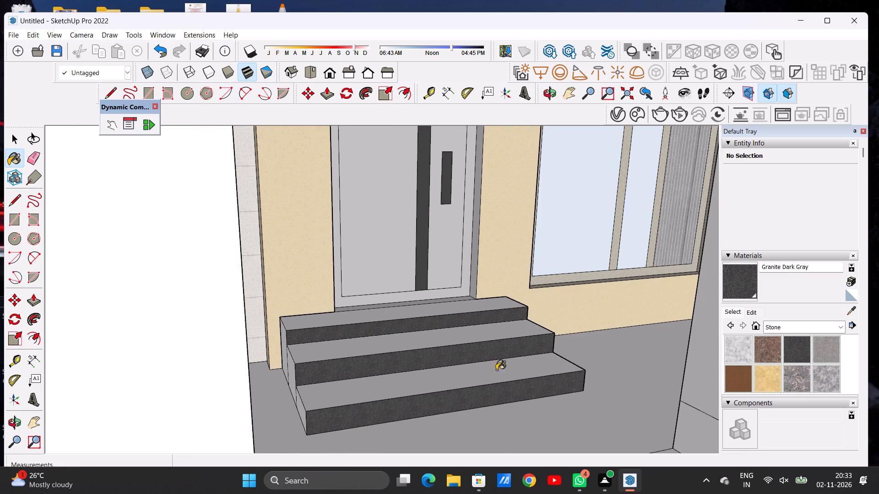
Paint the treads of all three entrance steps with Carrera Marble from the Stone materials.
{"action": "left_click", "coordinate": [744, 345]}
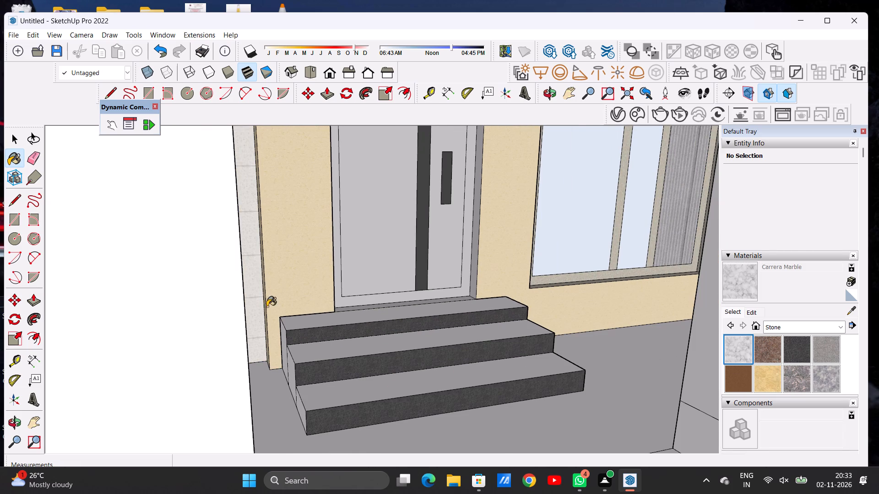
{"action": "scroll", "coordinate": [309, 307], "scroll_direction": "up", "scroll_amount": 6}
{"action": "scroll", "coordinate": [318, 317], "scroll_direction": "down", "scroll_amount": 1}
{"action": "scroll", "coordinate": [318, 318], "scroll_direction": "up", "scroll_amount": 1}
{"action": "left_click", "coordinate": [295, 332]}
{"action": "left_click", "coordinate": [310, 386]}
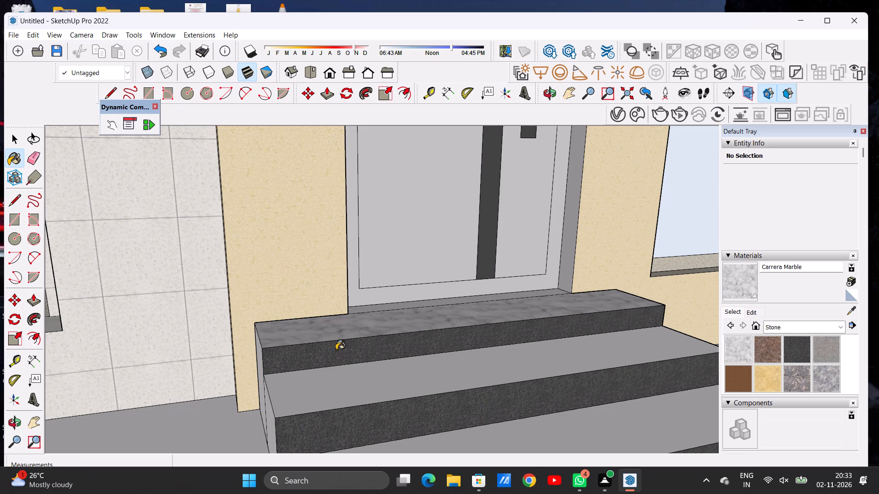
{"action": "scroll", "coordinate": [344, 335], "scroll_direction": "down", "scroll_amount": 6}
{"action": "left_click", "coordinate": [356, 403]}
Paint the three side faces of the entrance steps on the gate side with Carrera Marble.
{"action": "scroll", "coordinate": [353, 371], "scroll_direction": "down", "scroll_amount": 10}
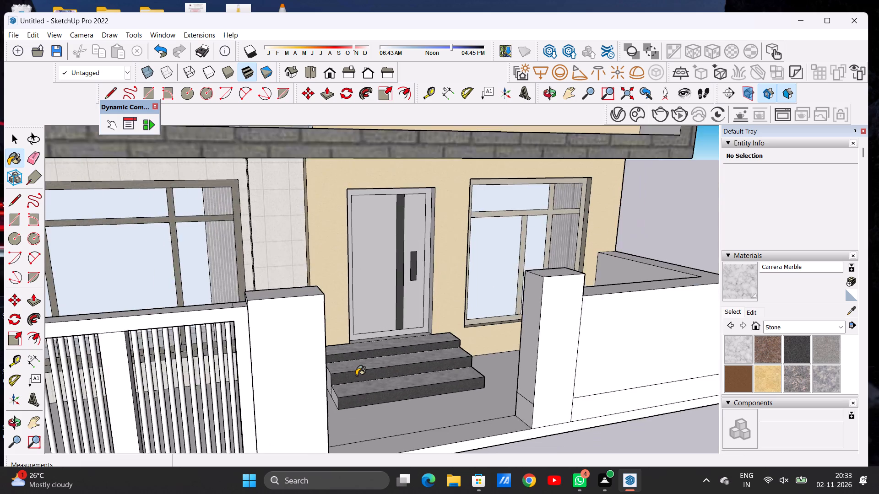
{"action": "scroll", "coordinate": [356, 376], "scroll_direction": "down", "scroll_amount": 4}
{"action": "scroll", "coordinate": [367, 353], "scroll_direction": "up", "scroll_amount": 1}
{"action": "scroll", "coordinate": [364, 356], "scroll_direction": "down", "scroll_amount": 1}
{"action": "scroll", "coordinate": [363, 358], "scroll_direction": "up", "scroll_amount": 11}
{"action": "scroll", "coordinate": [326, 394], "scroll_direction": "up", "scroll_amount": 3}
{"action": "scroll", "coordinate": [326, 394], "scroll_direction": "down", "scroll_amount": 1}
{"action": "scroll", "coordinate": [326, 394], "scroll_direction": "up", "scroll_amount": 1}
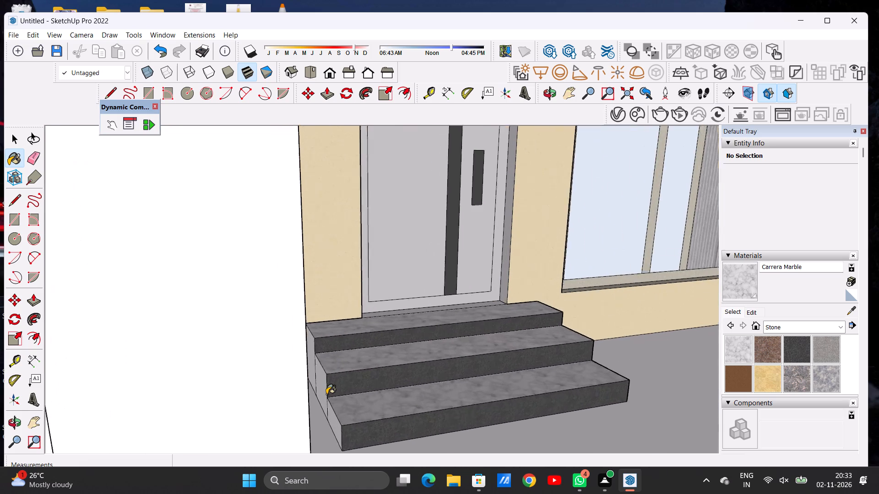
{"action": "scroll", "coordinate": [326, 394], "scroll_direction": "up", "scroll_amount": 10}
{"action": "left_click", "coordinate": [333, 430]}
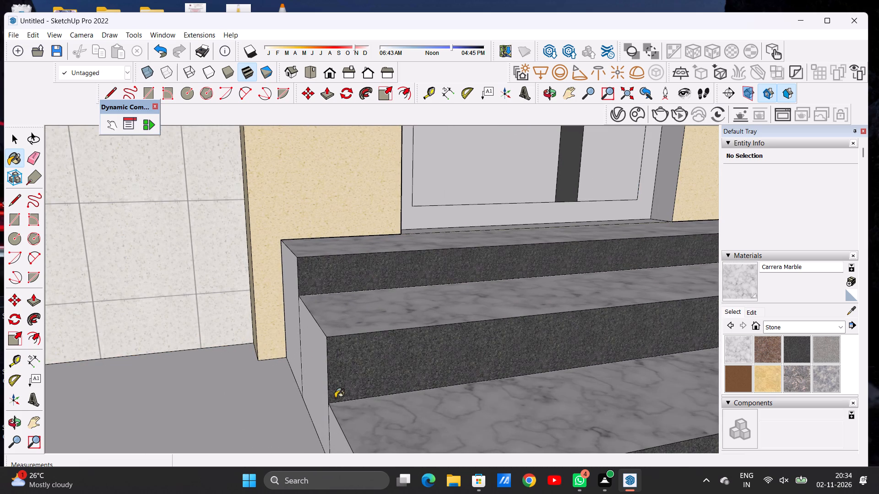
{"action": "left_click", "coordinate": [318, 369]}
{"action": "left_click", "coordinate": [293, 308]}
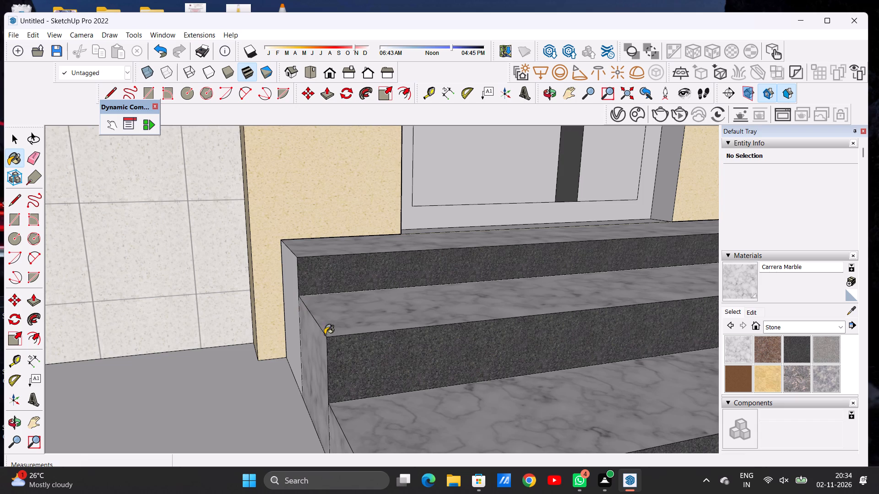
Paint the three side faces at the opposite end of the entrance steps with Carrera Marble.
{"action": "scroll", "coordinate": [331, 346], "scroll_direction": "down", "scroll_amount": 14}
{"action": "scroll", "coordinate": [301, 360], "scroll_direction": "down", "scroll_amount": 7}
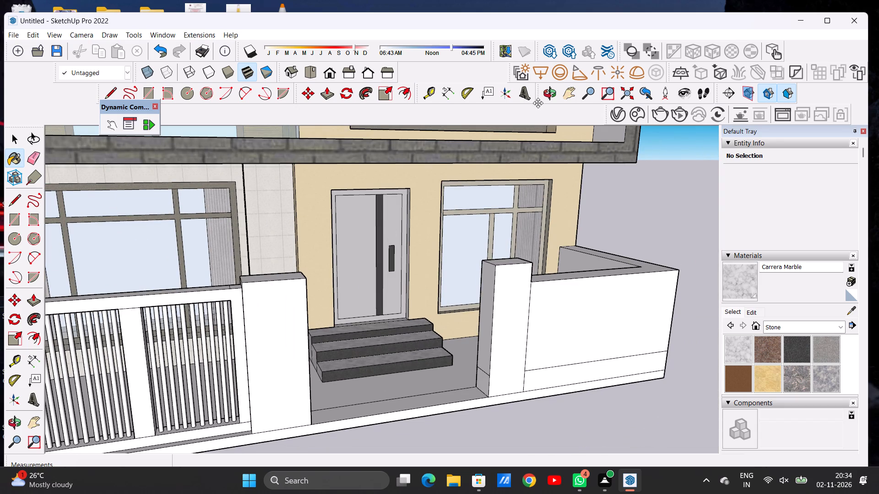
{"action": "left_click", "coordinate": [543, 92]}
{"action": "left_click_drag", "start_coordinate": [590, 186], "coordinate": [352, 226]}
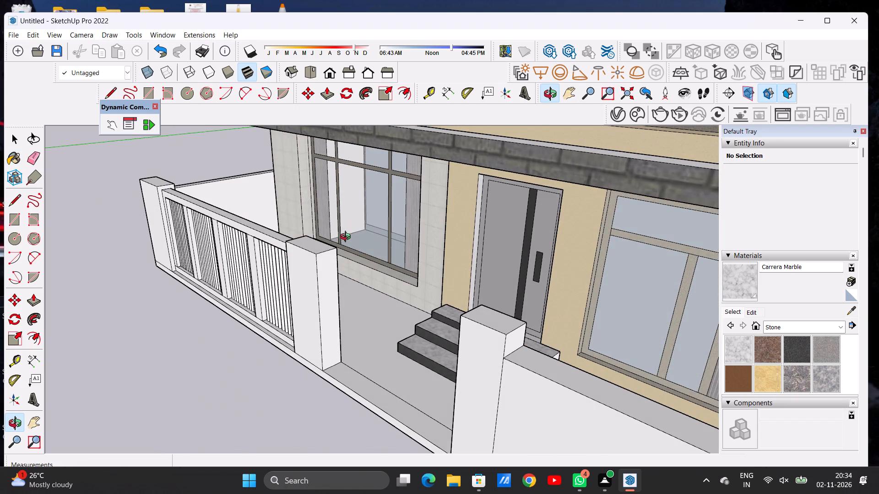
{"action": "scroll", "coordinate": [401, 275], "scroll_direction": "down", "scroll_amount": 10}
{"action": "left_click_drag", "start_coordinate": [513, 306], "coordinate": [391, 319]}
{"action": "scroll", "coordinate": [469, 349], "scroll_direction": "up", "scroll_amount": 2}
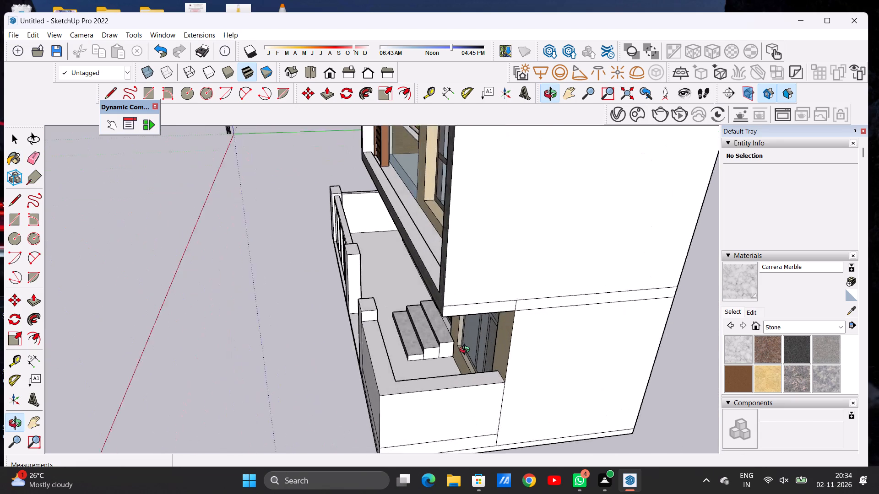
{"action": "scroll", "coordinate": [467, 351], "scroll_direction": "up", "scroll_amount": 14}
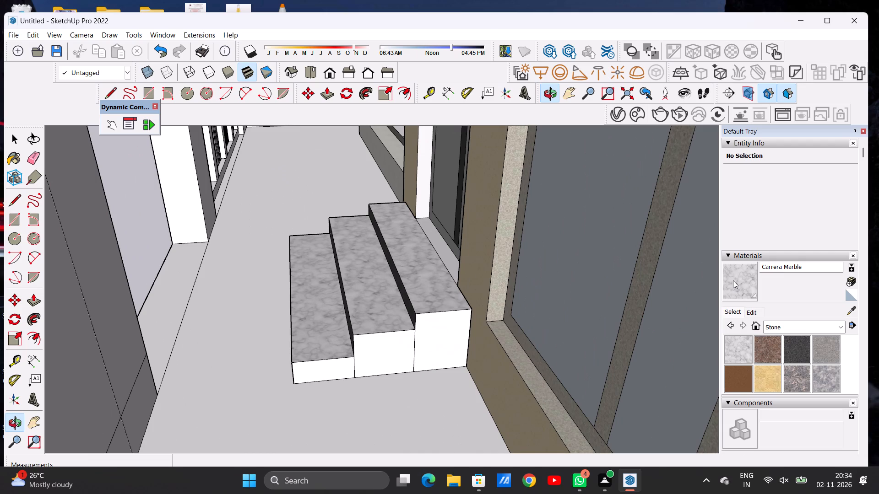
{"action": "left_click", "coordinate": [733, 280]}
{"action": "scroll", "coordinate": [364, 336], "scroll_direction": "up", "scroll_amount": 4}
{"action": "left_click", "coordinate": [321, 384]}
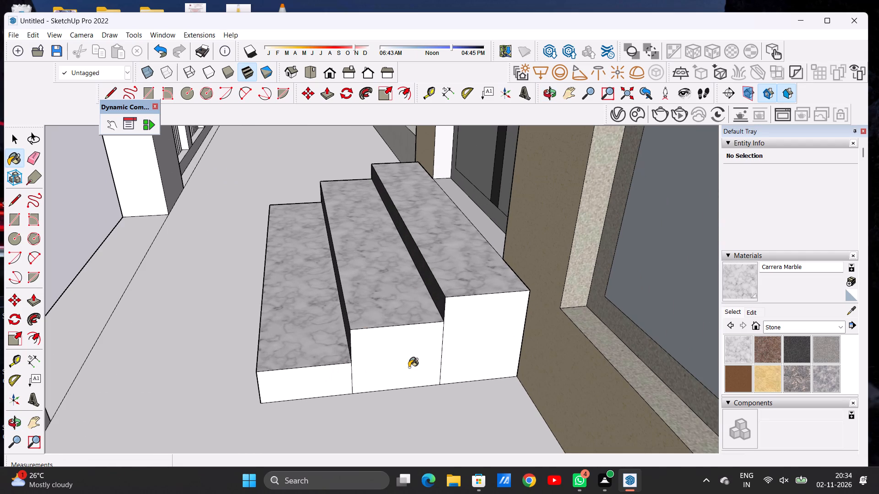
{"action": "left_click", "coordinate": [409, 367]}
{"action": "left_click", "coordinate": [474, 329]}
{"action": "key", "text": "space"}
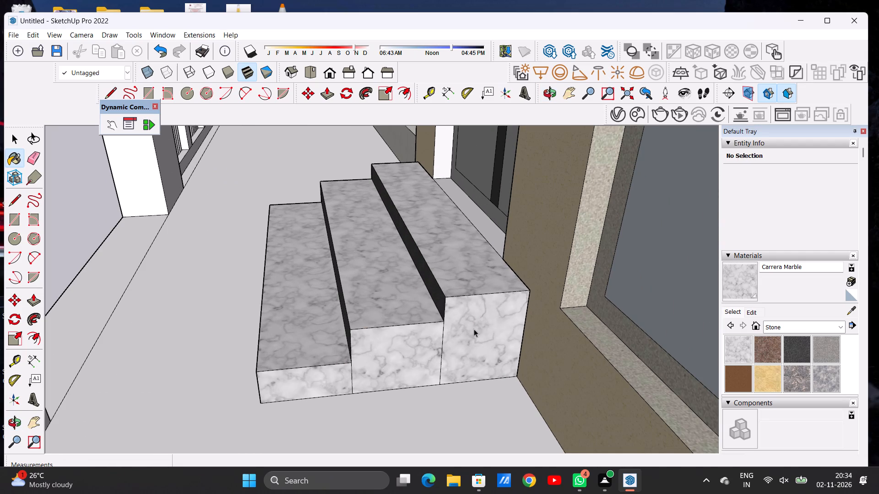
Examine the painted entrance steps and the surrounding porch floor from the side and the front.
{"action": "type", "text": "O"}
{"action": "scroll", "coordinate": [469, 326], "scroll_direction": "down", "scroll_amount": 4}
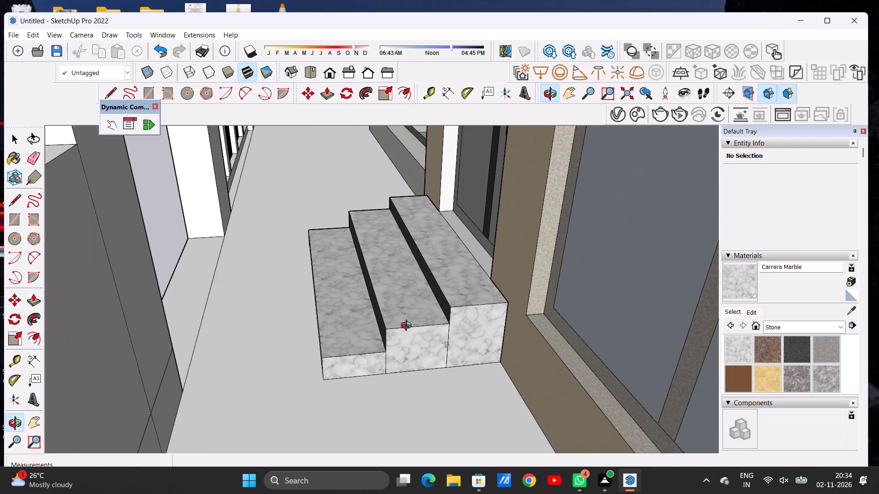
{"action": "left_click_drag", "start_coordinate": [397, 328], "coordinate": [501, 317]}
{"action": "left_click_drag", "start_coordinate": [323, 342], "coordinate": [504, 327]}
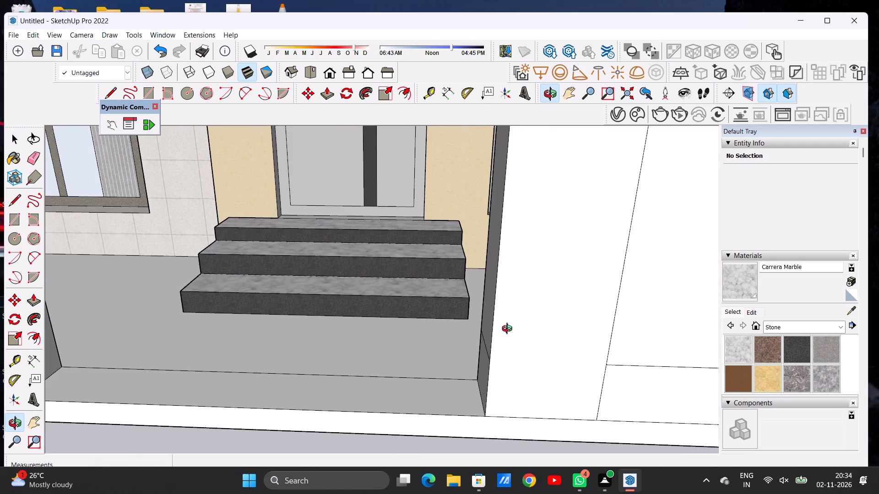
{"action": "scroll", "coordinate": [488, 330], "scroll_direction": "down", "scroll_amount": 5}
{"action": "left_click_drag", "start_coordinate": [428, 339], "coordinate": [422, 340]}
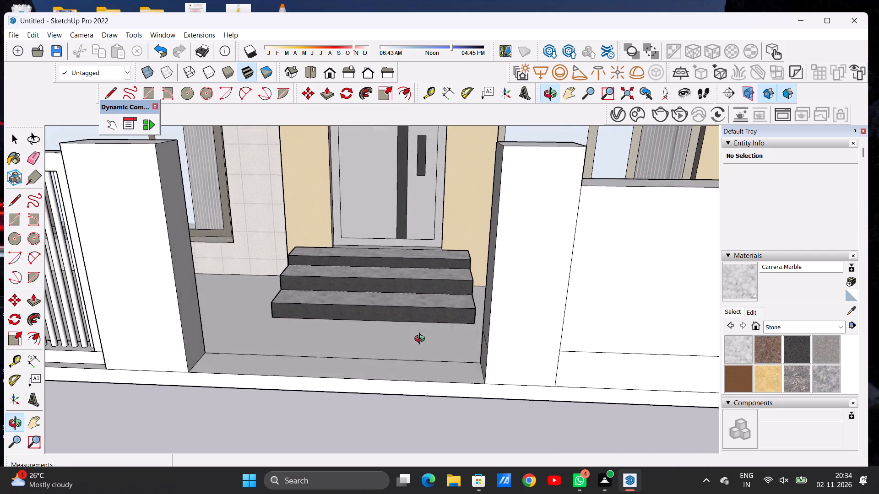
Examine the entrance steps and porch from the front and both sides, along with the overall front elevation.
{"action": "left_click_drag", "start_coordinate": [422, 340], "coordinate": [427, 355]}
{"action": "scroll", "coordinate": [444, 342], "scroll_direction": "down", "scroll_amount": 18}
{"action": "scroll", "coordinate": [432, 316], "scroll_direction": "up", "scroll_amount": 6}
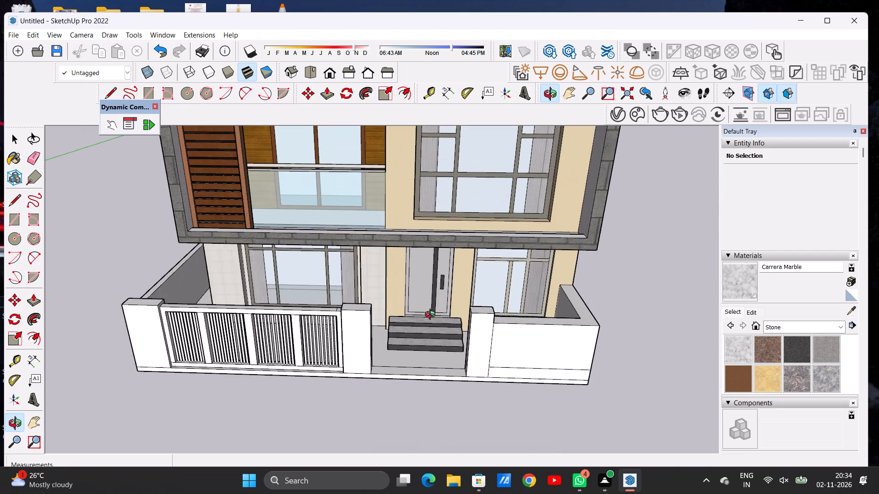
{"action": "scroll", "coordinate": [432, 316], "scroll_direction": "down", "scroll_amount": 1}
{"action": "scroll", "coordinate": [432, 316], "scroll_direction": "up", "scroll_amount": 4}
{"action": "left_click_drag", "start_coordinate": [385, 331], "coordinate": [481, 322]}
{"action": "left_click_drag", "start_coordinate": [254, 334], "coordinate": [513, 309]}
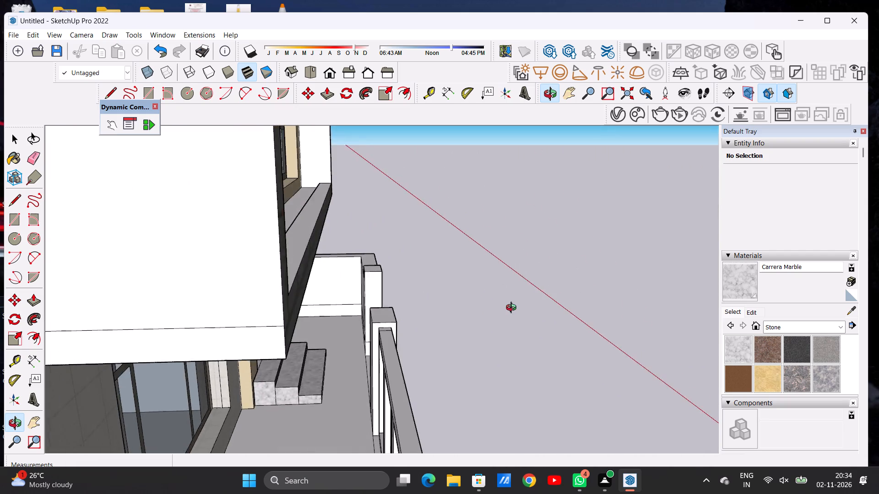
{"action": "left_click_drag", "start_coordinate": [513, 309], "coordinate": [239, 318]}
{"action": "left_click_drag", "start_coordinate": [512, 278], "coordinate": [338, 285]}
{"action": "left_click_drag", "start_coordinate": [545, 307], "coordinate": [353, 307]}
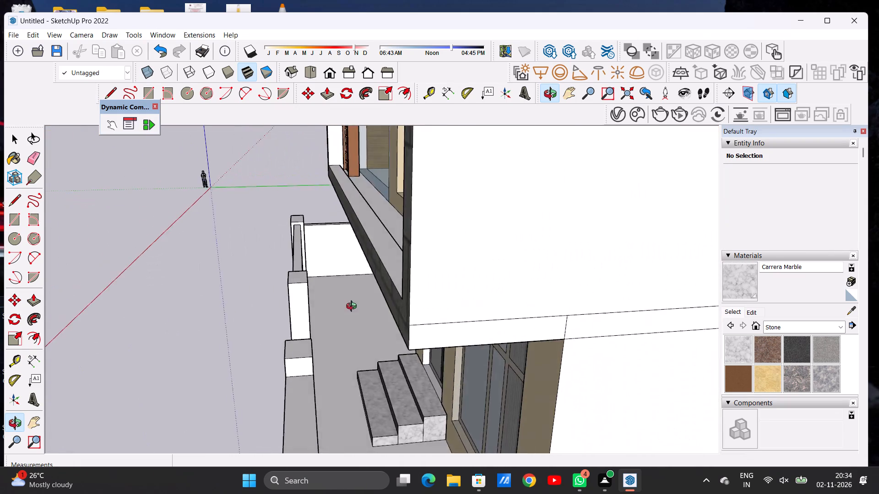
{"action": "left_click_drag", "start_coordinate": [353, 307], "coordinate": [580, 297]}
{"action": "left_click_drag", "start_coordinate": [411, 308], "coordinate": [487, 291]}
{"action": "scroll", "coordinate": [441, 340], "scroll_direction": "down", "scroll_amount": 7}
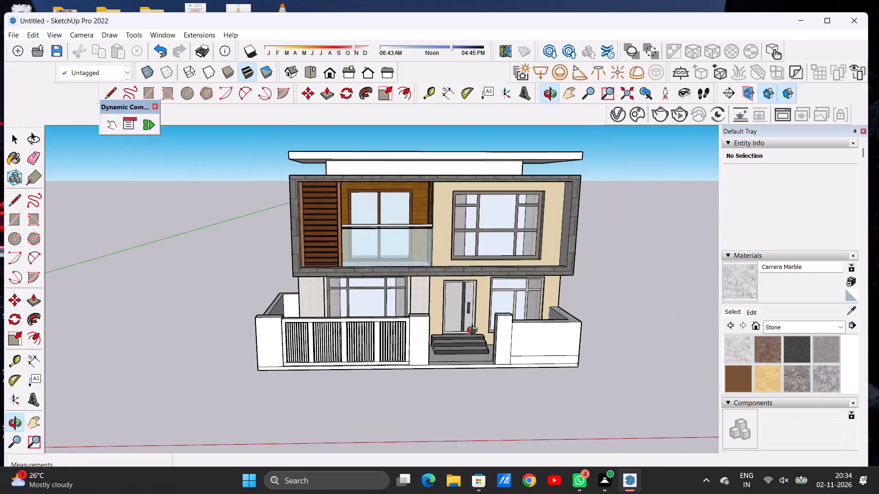
{"action": "left_click_drag", "start_coordinate": [491, 331], "coordinate": [476, 306]}
{"action": "scroll", "coordinate": [489, 360], "scroll_direction": "up", "scroll_amount": 15}
{"action": "scroll", "coordinate": [465, 333], "scroll_direction": "down", "scroll_amount": 1}
{"action": "scroll", "coordinate": [465, 333], "scroll_direction": "up", "scroll_amount": 4}
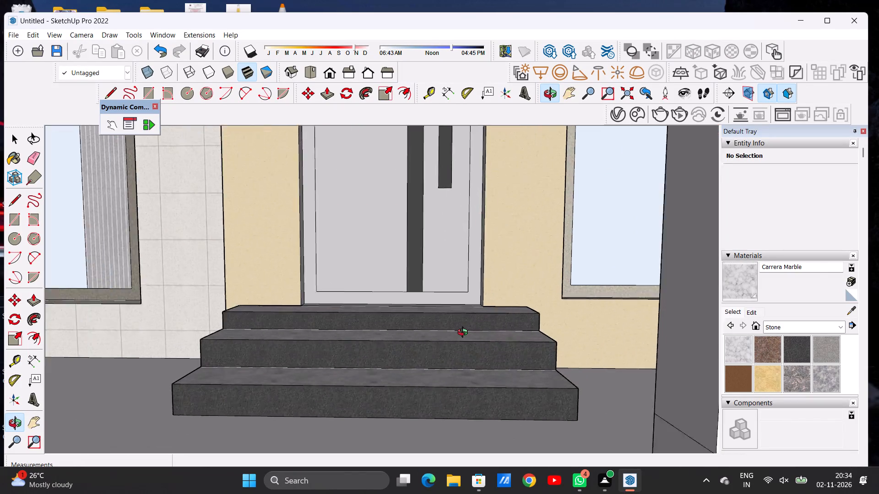
{"action": "scroll", "coordinate": [465, 333], "scroll_direction": "up", "scroll_amount": 2}
{"action": "scroll", "coordinate": [384, 311], "scroll_direction": "down", "scroll_amount": 7}
{"action": "left_click_drag", "start_coordinate": [395, 297], "coordinate": [408, 343]}
{"action": "scroll", "coordinate": [427, 317], "scroll_direction": "down", "scroll_amount": 7}
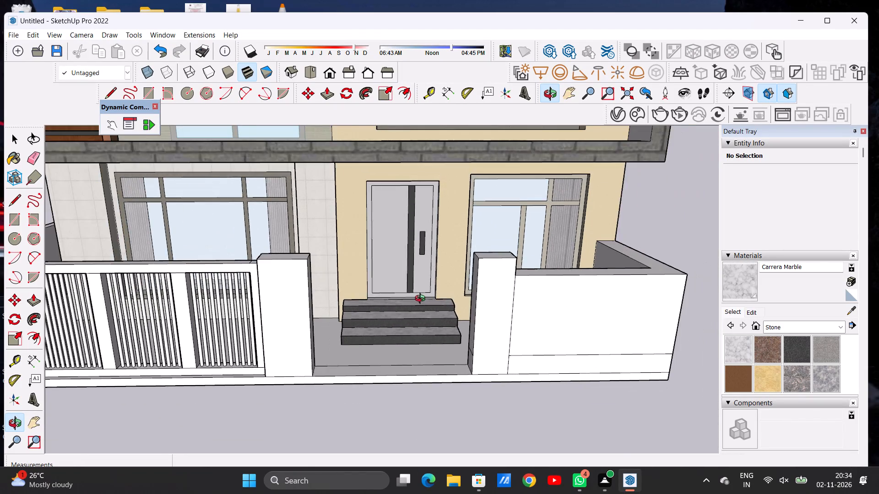
{"action": "scroll", "coordinate": [412, 305], "scroll_direction": "down", "scroll_amount": 13}
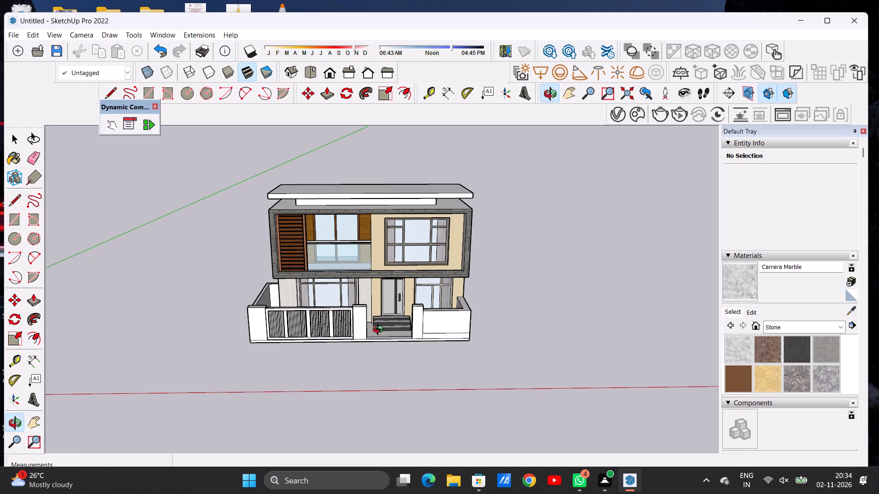
Examine the front gate and boundary wall, the upper-floor balcony and the facade frame for surfaces still unpainted.
{"action": "scroll", "coordinate": [272, 341], "scroll_direction": "up", "scroll_amount": 2}
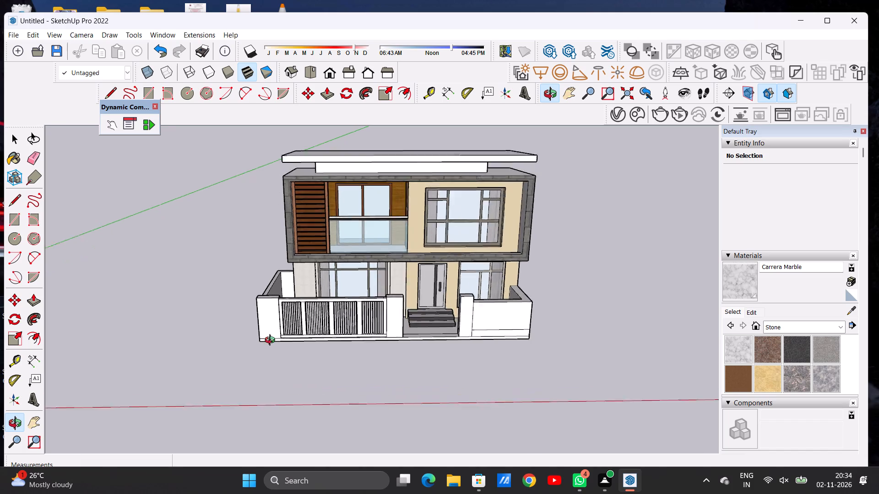
{"action": "scroll", "coordinate": [272, 341], "scroll_direction": "up", "scroll_amount": 5}
{"action": "scroll", "coordinate": [315, 302], "scroll_direction": "up", "scroll_amount": 6}
{"action": "left_click_drag", "start_coordinate": [411, 316], "coordinate": [410, 266]}
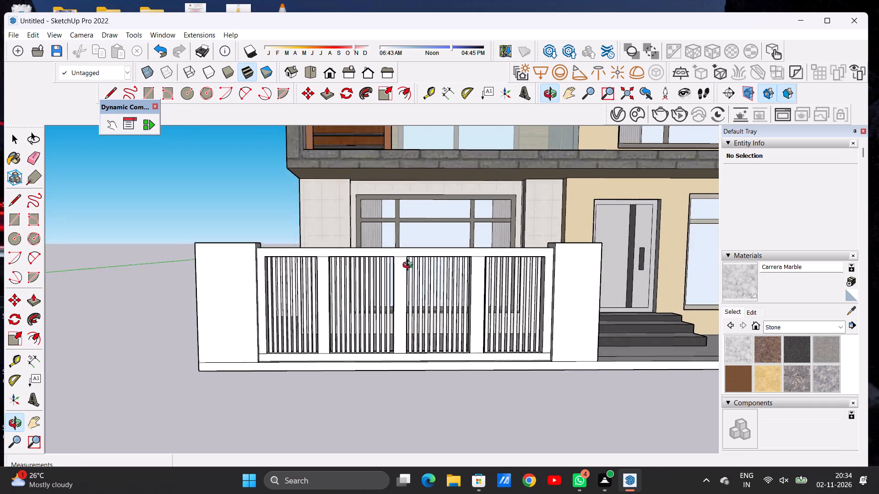
{"action": "left_click_drag", "start_coordinate": [410, 266], "coordinate": [397, 289]}
{"action": "scroll", "coordinate": [276, 318], "scroll_direction": "down", "scroll_amount": 5}
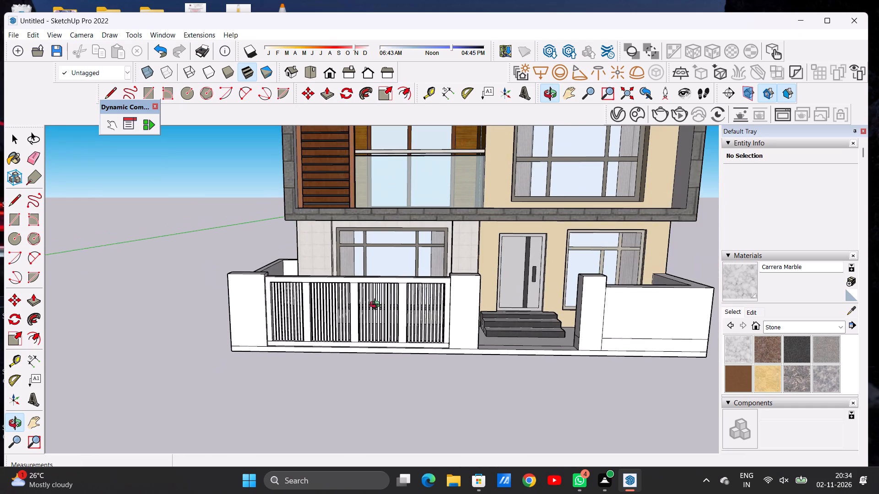
{"action": "left_click_drag", "start_coordinate": [409, 304], "coordinate": [381, 339]}
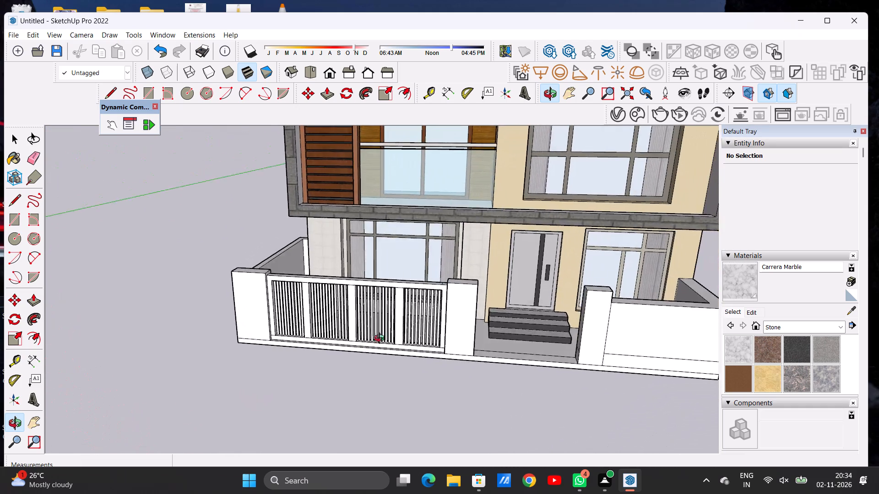
{"action": "left_click_drag", "start_coordinate": [381, 339], "coordinate": [383, 380]}
{"action": "scroll", "coordinate": [342, 304], "scroll_direction": "down", "scroll_amount": 5}
{"action": "scroll", "coordinate": [410, 230], "scroll_direction": "up", "scroll_amount": 8}
{"action": "left_click_drag", "start_coordinate": [390, 244], "coordinate": [395, 271]}
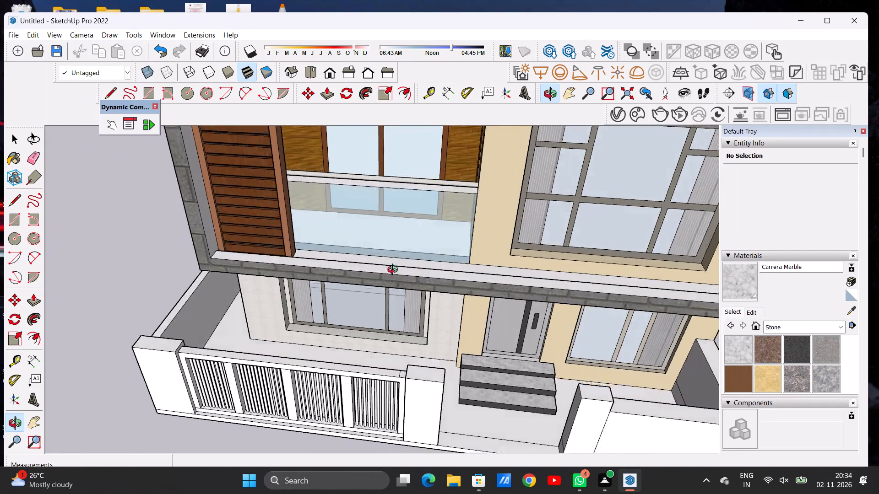
{"action": "left_click_drag", "start_coordinate": [395, 271], "coordinate": [395, 291]}
{"action": "scroll", "coordinate": [391, 300], "scroll_direction": "down", "scroll_amount": 4}
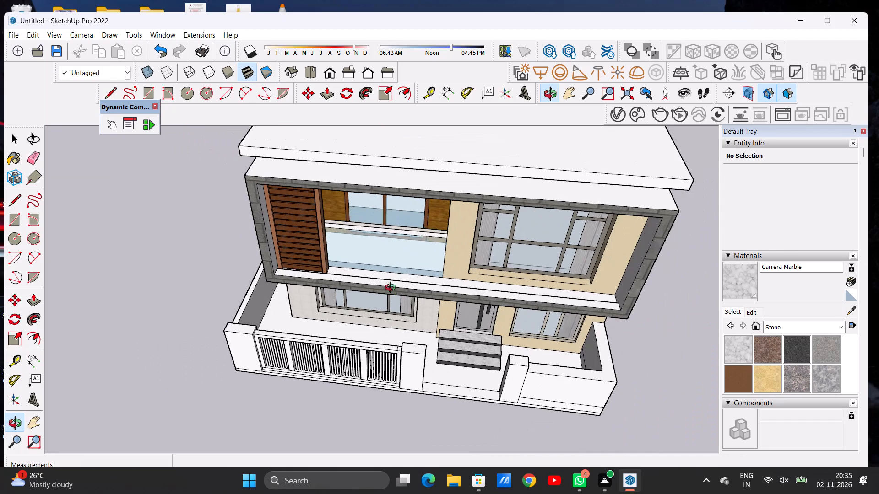
{"action": "left_click_drag", "start_coordinate": [390, 274], "coordinate": [487, 273]}
{"action": "scroll", "coordinate": [402, 285], "scroll_direction": "down", "scroll_amount": 7}
{"action": "left_click_drag", "start_coordinate": [407, 281], "coordinate": [402, 235]}
{"action": "scroll", "coordinate": [373, 227], "scroll_direction": "up", "scroll_amount": 3}
{"action": "scroll", "coordinate": [369, 228], "scroll_direction": "down", "scroll_amount": 1}
{"action": "scroll", "coordinate": [369, 228], "scroll_direction": "up", "scroll_amount": 2}
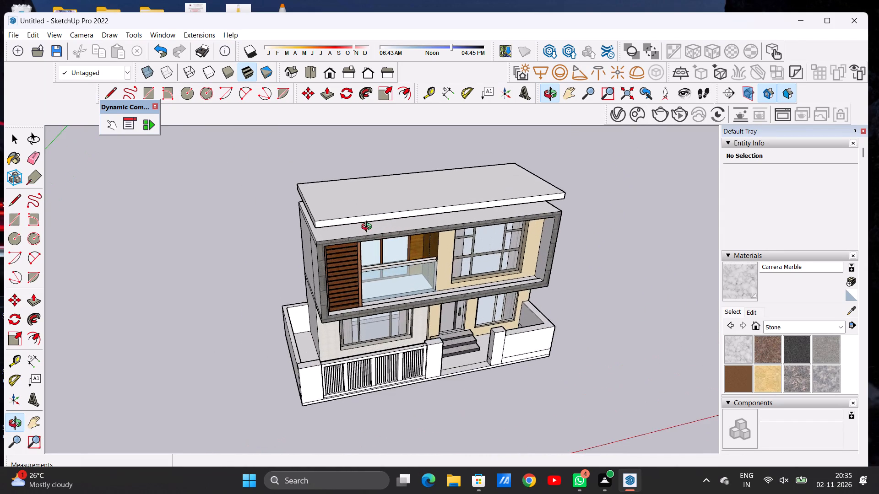
{"action": "scroll", "coordinate": [369, 228], "scroll_direction": "up", "scroll_amount": 7}
{"action": "left_click_drag", "start_coordinate": [376, 289], "coordinate": [362, 224]}
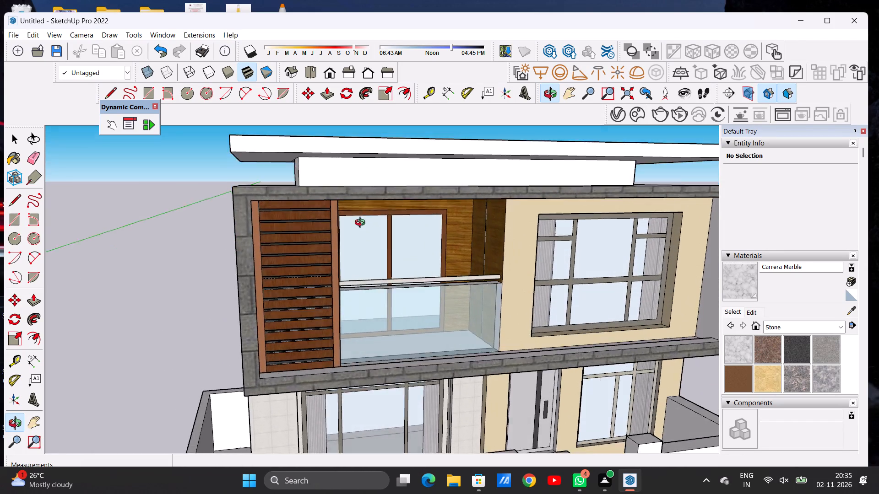
{"action": "left_click_drag", "start_coordinate": [362, 224], "coordinate": [360, 276]}
{"action": "scroll", "coordinate": [346, 257], "scroll_direction": "down", "scroll_amount": 5}
{"action": "scroll", "coordinate": [374, 325], "scroll_direction": "up", "scroll_amount": 7}
{"action": "left_click_drag", "start_coordinate": [369, 332], "coordinate": [369, 351]}
{"action": "scroll", "coordinate": [192, 302], "scroll_direction": "down", "scroll_amount": 2}
{"action": "scroll", "coordinate": [194, 308], "scroll_direction": "up", "scroll_amount": 1}
{"action": "scroll", "coordinate": [197, 313], "scroll_direction": "down", "scroll_amount": 2}
{"action": "scroll", "coordinate": [331, 334], "scroll_direction": "up", "scroll_amount": 2}
{"action": "scroll", "coordinate": [339, 336], "scroll_direction": "down", "scroll_amount": 1}
{"action": "scroll", "coordinate": [339, 336], "scroll_direction": "up", "scroll_amount": 1}
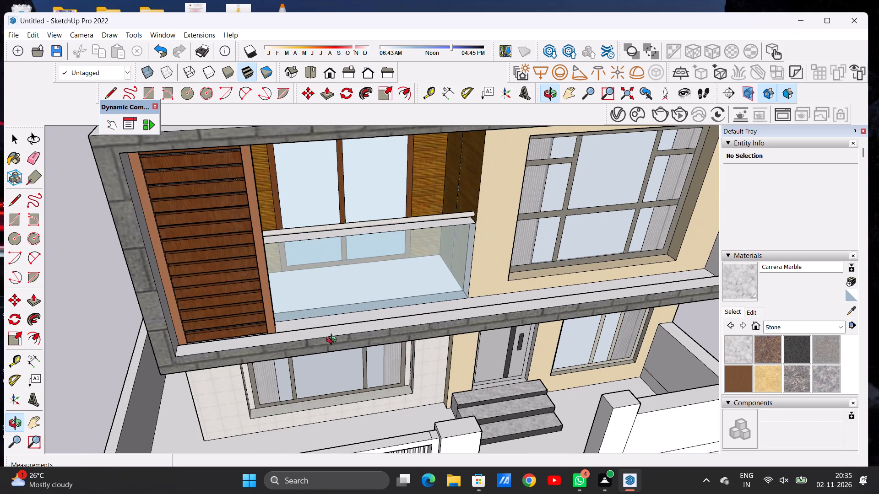
Paint both bottom ledge faces inside the upper-floor facade frame with Formica Graystone from the Synthetic Surfaces materials.
{"action": "left_click", "coordinate": [774, 327]}
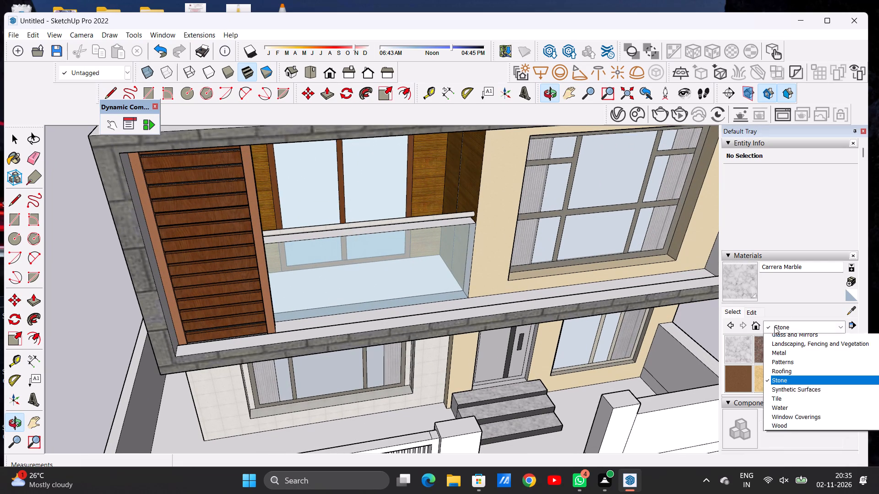
{"action": "left_click", "coordinate": [795, 438]}
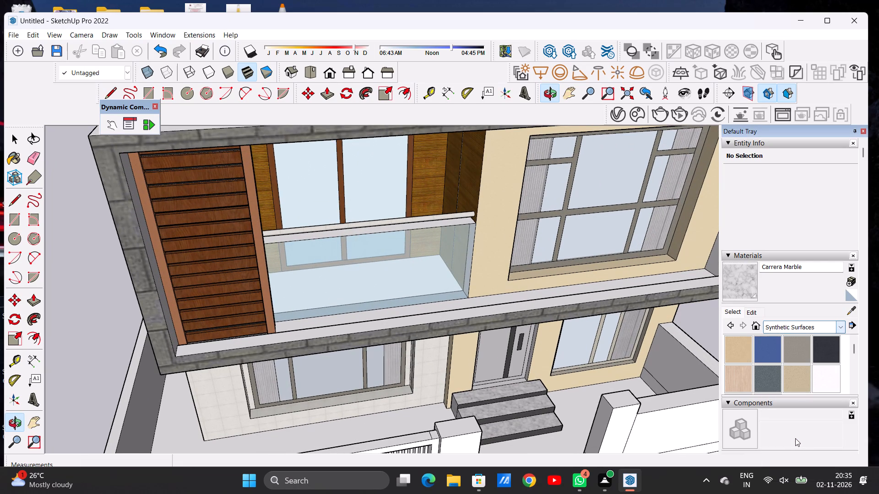
{"action": "left_click", "coordinate": [797, 352]}
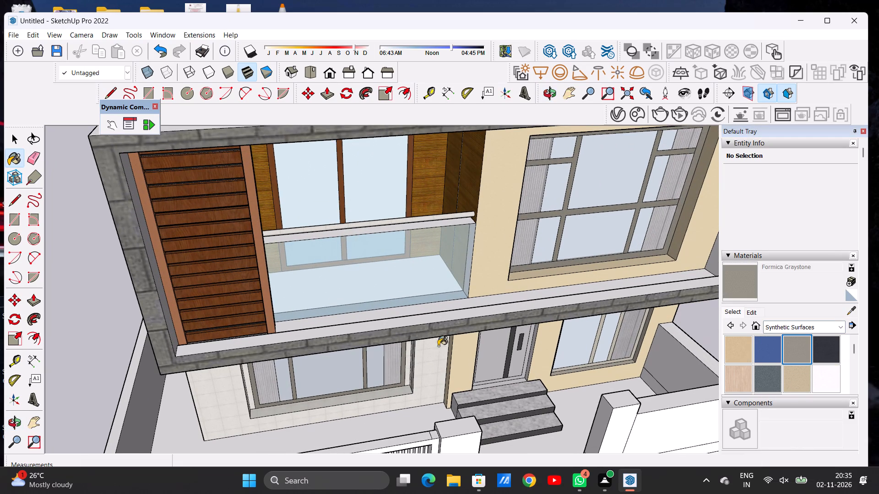
{"action": "scroll", "coordinate": [211, 347], "scroll_direction": "up", "scroll_amount": 4}
{"action": "scroll", "coordinate": [208, 351], "scroll_direction": "down", "scroll_amount": 1}
{"action": "scroll", "coordinate": [206, 347], "scroll_direction": "up", "scroll_amount": 5}
{"action": "left_click", "coordinate": [190, 343]}
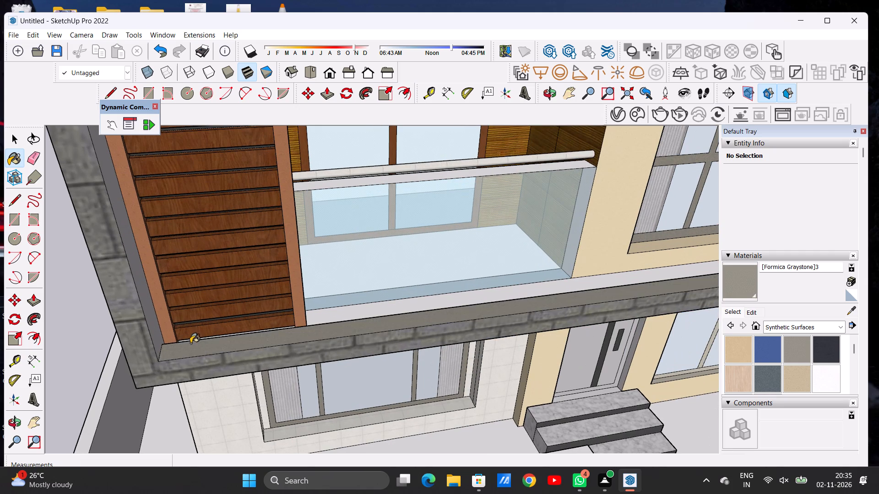
{"action": "scroll", "coordinate": [192, 345], "scroll_direction": "down", "scroll_amount": 6}
{"action": "scroll", "coordinate": [476, 307], "scroll_direction": "up", "scroll_amount": 1}
{"action": "scroll", "coordinate": [476, 307], "scroll_direction": "down", "scroll_amount": 1}
{"action": "scroll", "coordinate": [476, 307], "scroll_direction": "up", "scroll_amount": 2}
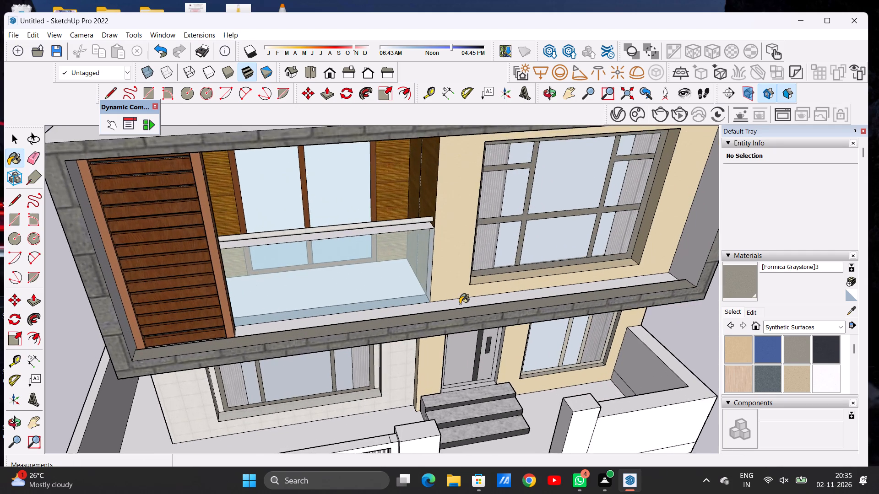
{"action": "scroll", "coordinate": [460, 304], "scroll_direction": "up", "scroll_amount": 3}
{"action": "scroll", "coordinate": [459, 304], "scroll_direction": "down", "scroll_amount": 2}
{"action": "scroll", "coordinate": [459, 304], "scroll_direction": "up", "scroll_amount": 9}
{"action": "scroll", "coordinate": [457, 302], "scroll_direction": "down", "scroll_amount": 1}
{"action": "left_click", "coordinate": [457, 302]}
{"action": "scroll", "coordinate": [407, 327], "scroll_direction": "down", "scroll_amount": 8}
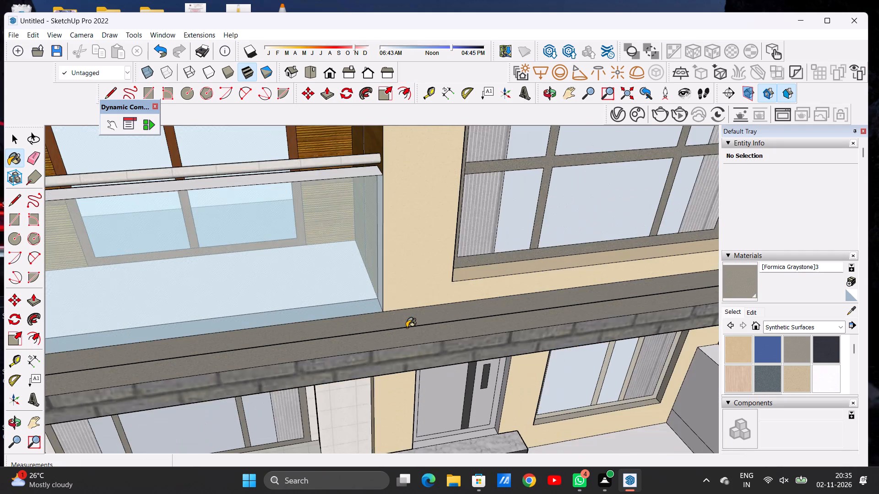
Paint the inner side faces at both ends of the upper-floor facade frame with Formica Graystone.
{"action": "scroll", "coordinate": [407, 328], "scroll_direction": "down", "scroll_amount": 7}
{"action": "scroll", "coordinate": [623, 275], "scroll_direction": "up", "scroll_amount": 5}
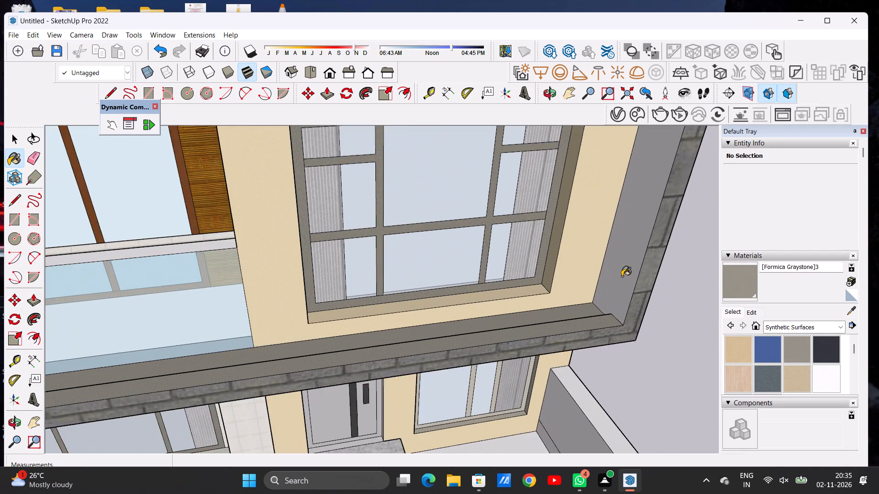
{"action": "scroll", "coordinate": [622, 276], "scroll_direction": "up", "scroll_amount": 4}
{"action": "left_click", "coordinate": [622, 276]}
{"action": "scroll", "coordinate": [606, 287], "scroll_direction": "down", "scroll_amount": 10}
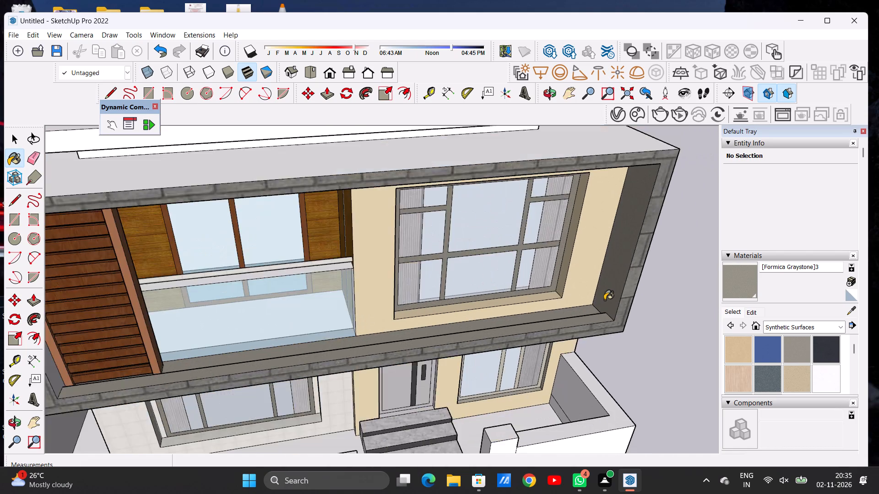
{"action": "scroll", "coordinate": [604, 300], "scroll_direction": "down", "scroll_amount": 5}
{"action": "scroll", "coordinate": [472, 329], "scroll_direction": "up", "scroll_amount": 5}
{"action": "scroll", "coordinate": [214, 303], "scroll_direction": "up", "scroll_amount": 10}
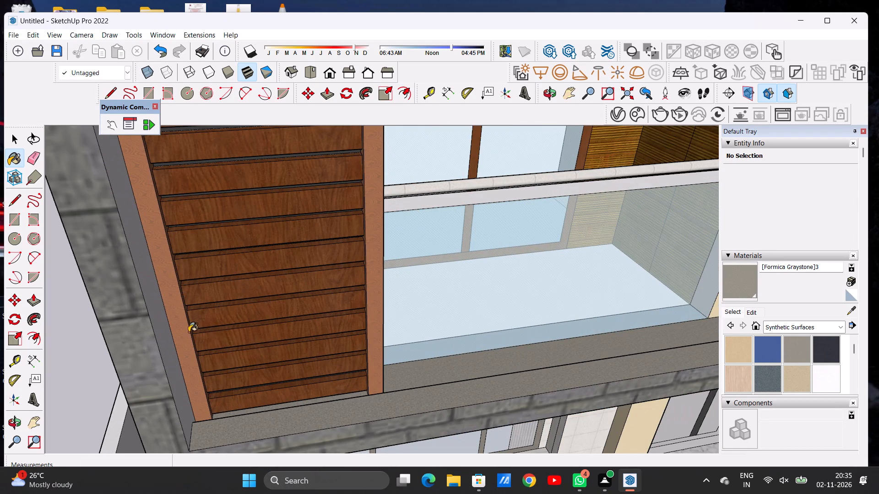
{"action": "left_click", "coordinate": [162, 352]}
{"action": "scroll", "coordinate": [179, 359], "scroll_direction": "down", "scroll_amount": 4}
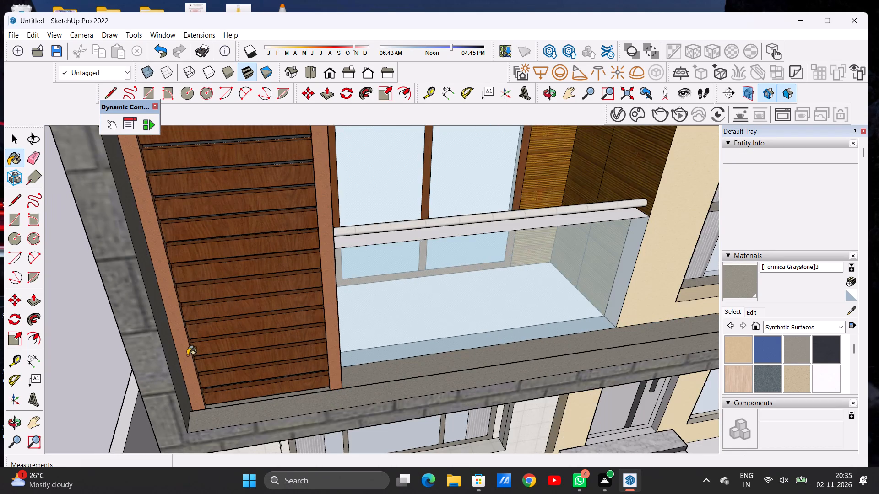
Paint the top face of the upper-floor facade frame, below the roof slab, with Formica Graystone.
{"action": "scroll", "coordinate": [192, 355], "scroll_direction": "down", "scroll_amount": 7}
{"action": "scroll", "coordinate": [288, 180], "scroll_direction": "up", "scroll_amount": 6}
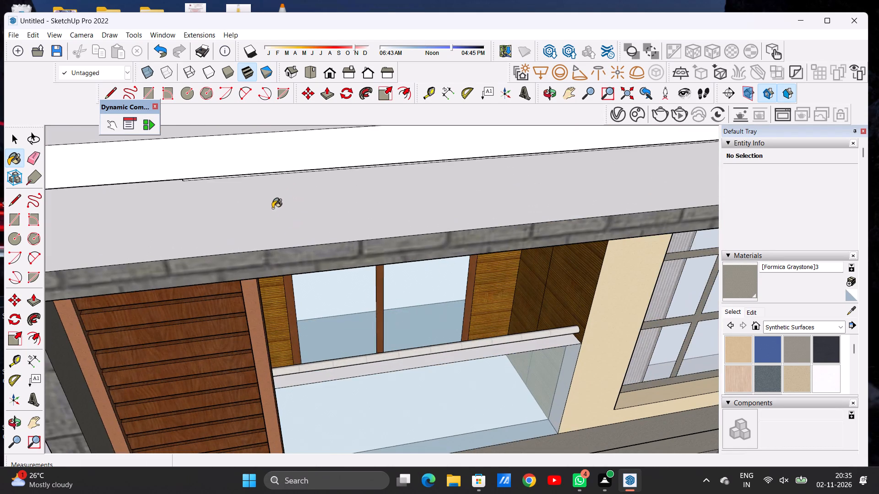
{"action": "scroll", "coordinate": [294, 214], "scroll_direction": "down", "scroll_amount": 4}
{"action": "left_click", "coordinate": [302, 210]}
{"action": "scroll", "coordinate": [310, 208], "scroll_direction": "down", "scroll_amount": 9}
{"action": "scroll", "coordinate": [319, 204], "scroll_direction": "up", "scroll_amount": 1}
{"action": "scroll", "coordinate": [318, 204], "scroll_direction": "down", "scroll_amount": 4}
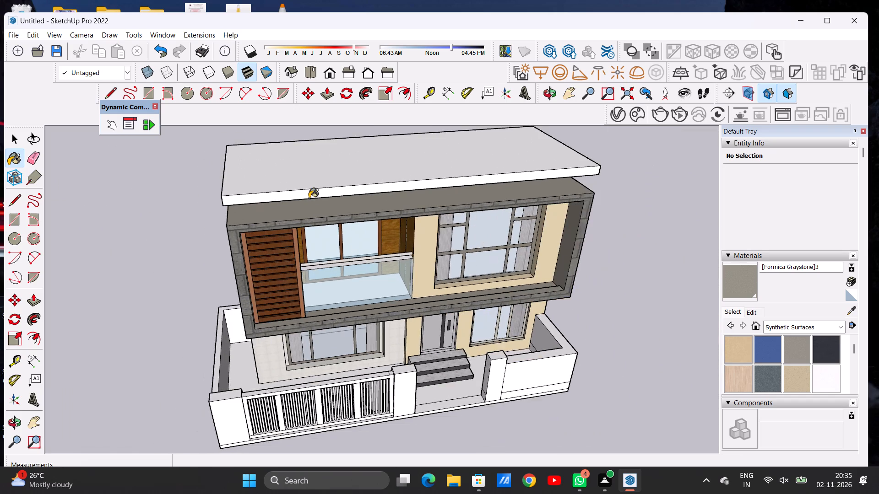
{"action": "scroll", "coordinate": [285, 194], "scroll_direction": "down", "scroll_amount": 3}
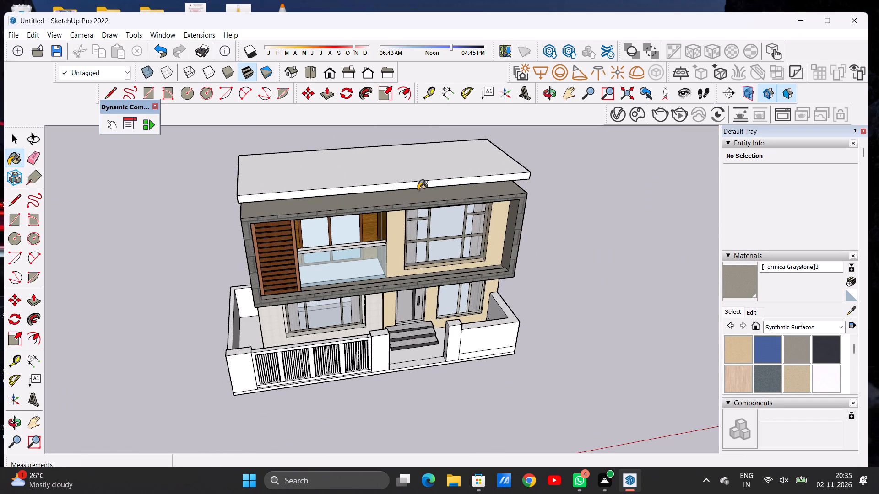
Examine the painted facade frame and the whole house from the front, from low and high angles.
{"action": "scroll", "coordinate": [533, 193], "scroll_direction": "up", "scroll_amount": 2}
{"action": "scroll", "coordinate": [533, 193], "scroll_direction": "down", "scroll_amount": 1}
{"action": "scroll", "coordinate": [533, 193], "scroll_direction": "up", "scroll_amount": 2}
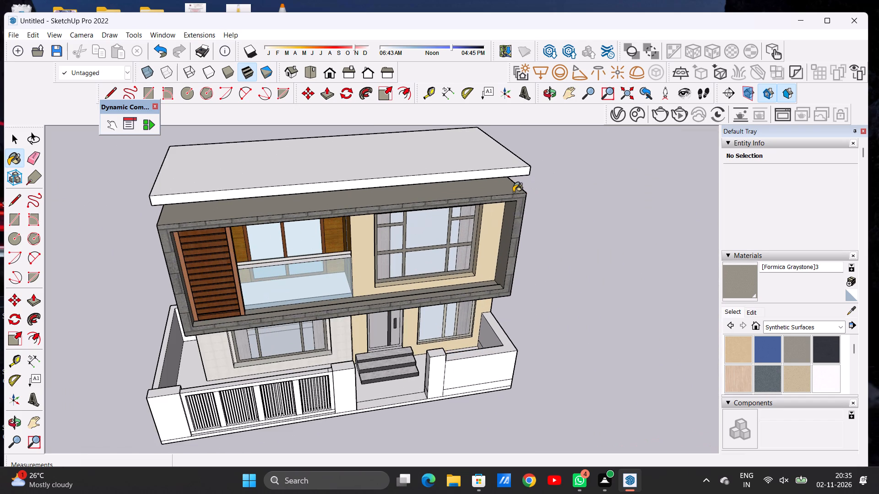
{"action": "key", "text": "space"}
{"action": "type", "text": "O"}
{"action": "scroll", "coordinate": [407, 234], "scroll_direction": "down", "scroll_amount": 4}
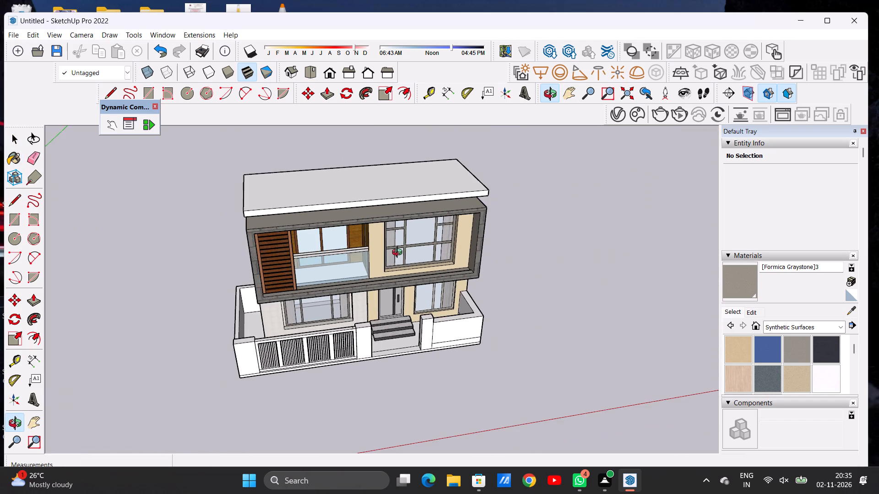
{"action": "left_click_drag", "start_coordinate": [394, 264], "coordinate": [368, 157]}
{"action": "scroll", "coordinate": [451, 218], "scroll_direction": "up", "scroll_amount": 7}
{"action": "left_click_drag", "start_coordinate": [519, 202], "coordinate": [513, 202]}
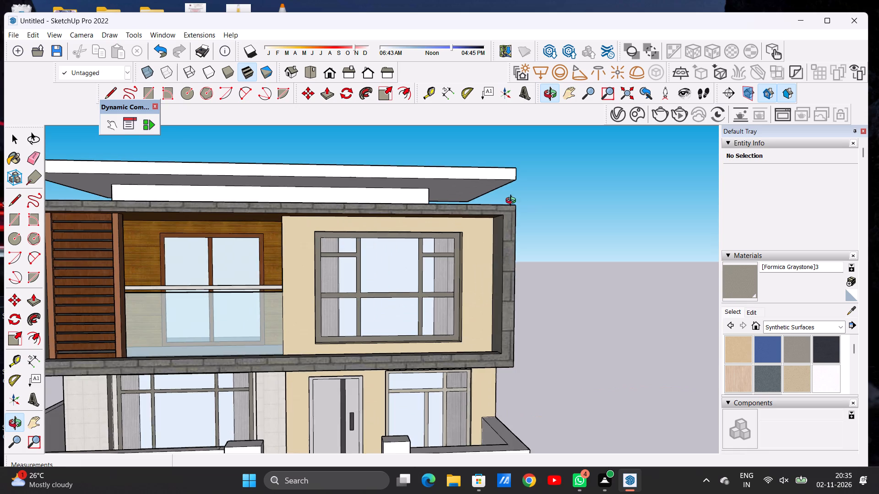
{"action": "left_click_drag", "start_coordinate": [513, 202], "coordinate": [503, 233]}
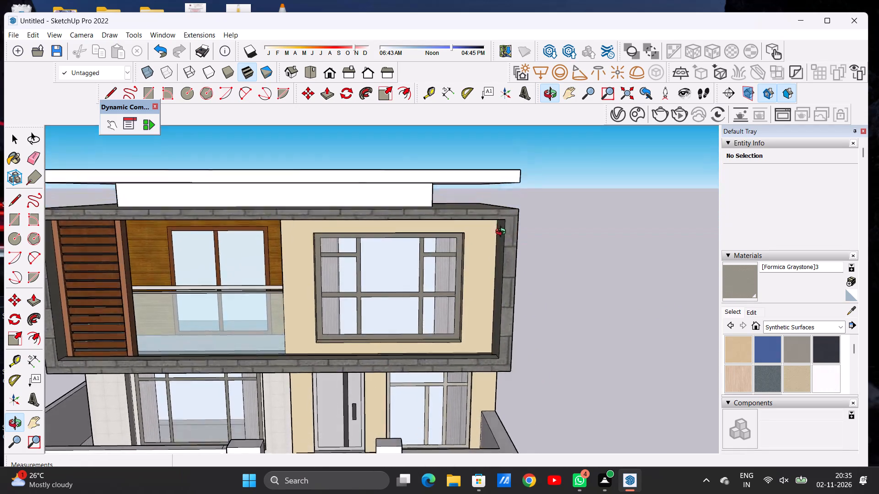
{"action": "left_click_drag", "start_coordinate": [503, 233], "coordinate": [526, 227]}
{"action": "scroll", "coordinate": [520, 226], "scroll_direction": "down", "scroll_amount": 7}
{"action": "left_click_drag", "start_coordinate": [491, 252], "coordinate": [466, 209]}
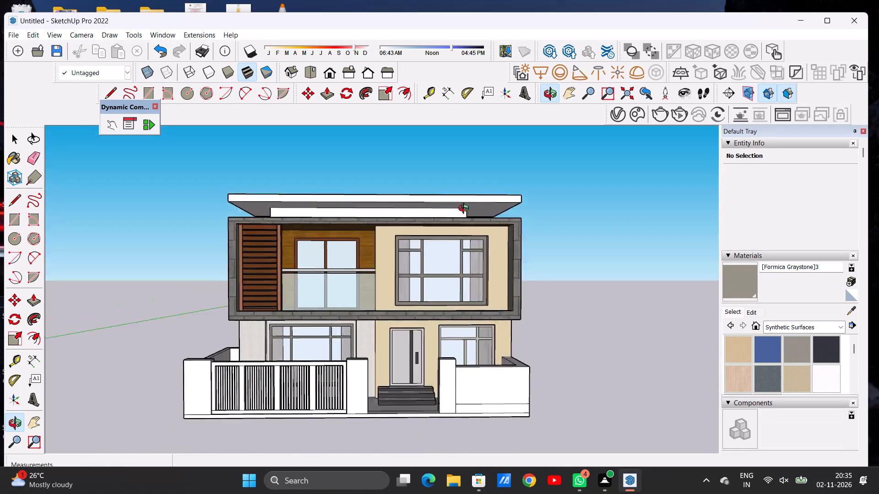
{"action": "left_click_drag", "start_coordinate": [466, 209], "coordinate": [518, 338]}
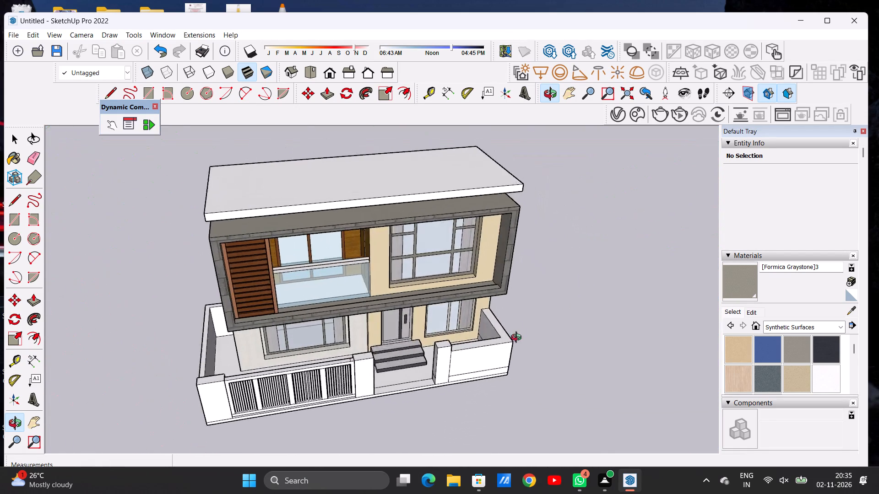
Examine the painted house from the front, at the entrance, and around its sides.
{"action": "left_click_drag", "start_coordinate": [518, 338], "coordinate": [590, 292]}
{"action": "left_click_drag", "start_coordinate": [570, 266], "coordinate": [436, 223]}
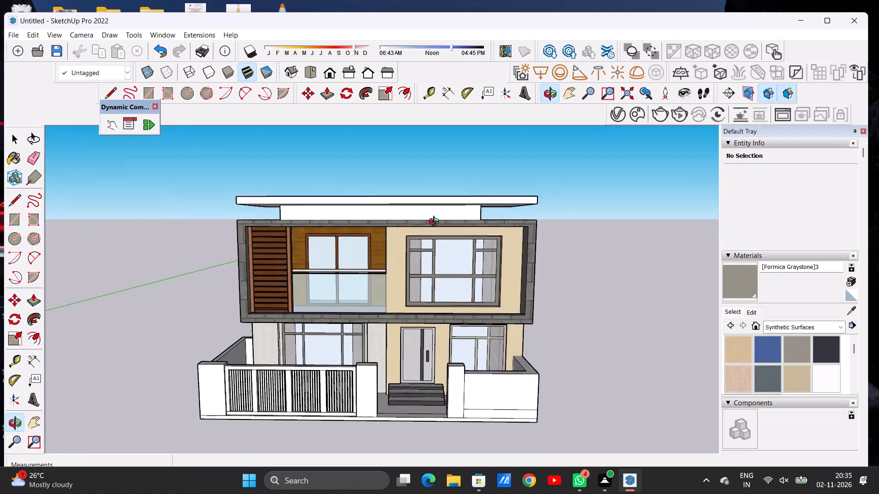
{"action": "left_click_drag", "start_coordinate": [436, 223], "coordinate": [434, 226]}
{"action": "scroll", "coordinate": [456, 246], "scroll_direction": "down", "scroll_amount": 1}
{"action": "scroll", "coordinate": [459, 248], "scroll_direction": "up", "scroll_amount": 1}
{"action": "scroll", "coordinate": [461, 249], "scroll_direction": "down", "scroll_amount": 3}
{"action": "scroll", "coordinate": [398, 336], "scroll_direction": "down", "scroll_amount": 1}
{"action": "scroll", "coordinate": [398, 336], "scroll_direction": "up", "scroll_amount": 3}
{"action": "scroll", "coordinate": [397, 339], "scroll_direction": "down", "scroll_amount": 1}
{"action": "scroll", "coordinate": [397, 339], "scroll_direction": "up", "scroll_amount": 1}
{"action": "scroll", "coordinate": [397, 339], "scroll_direction": "down", "scroll_amount": 1}
{"action": "scroll", "coordinate": [397, 339], "scroll_direction": "up", "scroll_amount": 12}
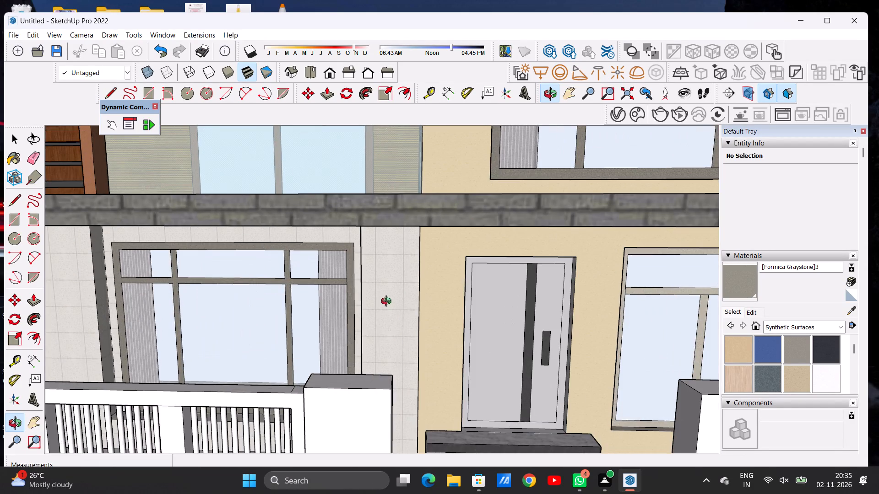
{"action": "left_click_drag", "start_coordinate": [389, 301], "coordinate": [535, 277]}
{"action": "left_click_drag", "start_coordinate": [347, 302], "coordinate": [436, 302]}
{"action": "scroll", "coordinate": [451, 295], "scroll_direction": "down", "scroll_amount": 10}
{"action": "left_click_drag", "start_coordinate": [338, 298], "coordinate": [422, 293]}
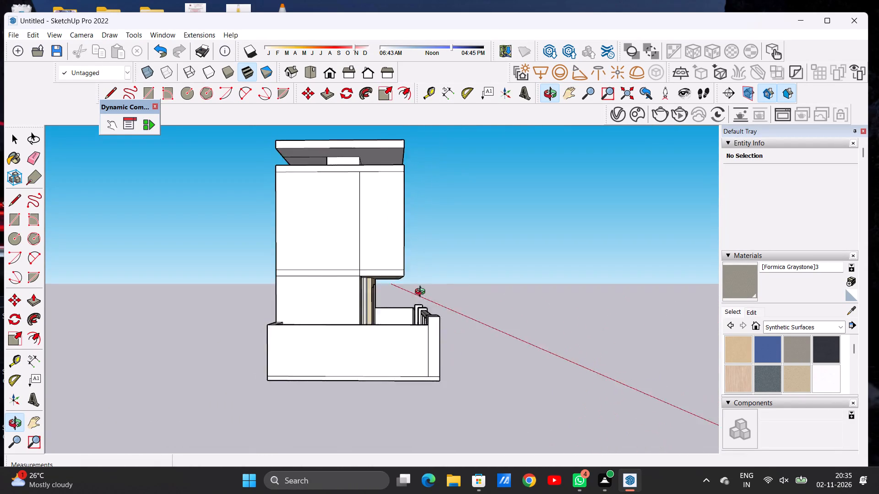
{"action": "left_click_drag", "start_coordinate": [422, 293], "coordinate": [266, 295]}
{"action": "left_click_drag", "start_coordinate": [491, 289], "coordinate": [325, 298]}
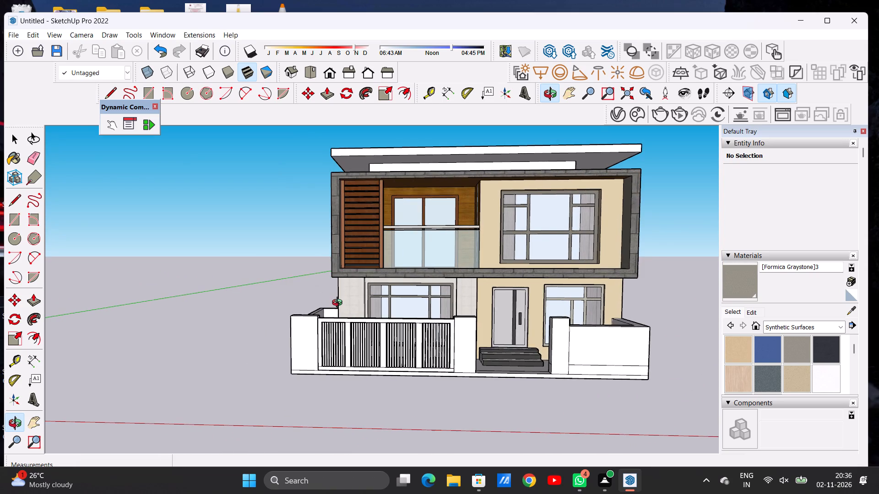
{"action": "scroll", "coordinate": [339, 304], "scroll_direction": "down", "scroll_amount": 5}
{"action": "left_click_drag", "start_coordinate": [310, 310], "coordinate": [316, 333]}
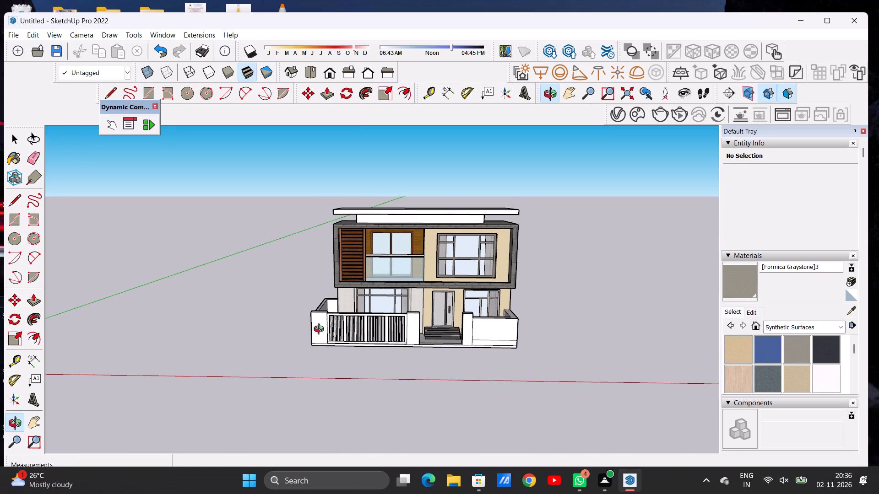
Paint the front face of the recessed block under the roof slab with Formica Laminate Dark from Synthetic Surfaces.
{"action": "scroll", "coordinate": [431, 217], "scroll_direction": "up", "scroll_amount": 13}
{"action": "left_click_drag", "start_coordinate": [351, 227], "coordinate": [451, 218]}
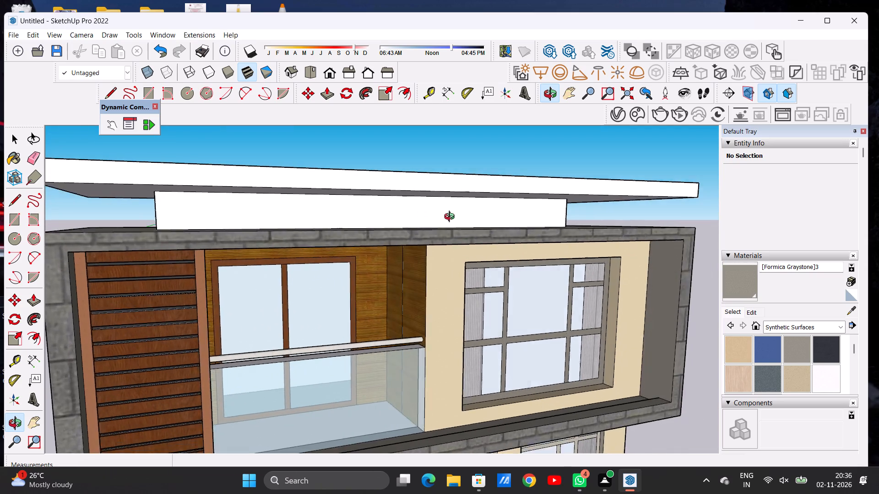
{"action": "left_click_drag", "start_coordinate": [451, 218], "coordinate": [521, 224]}
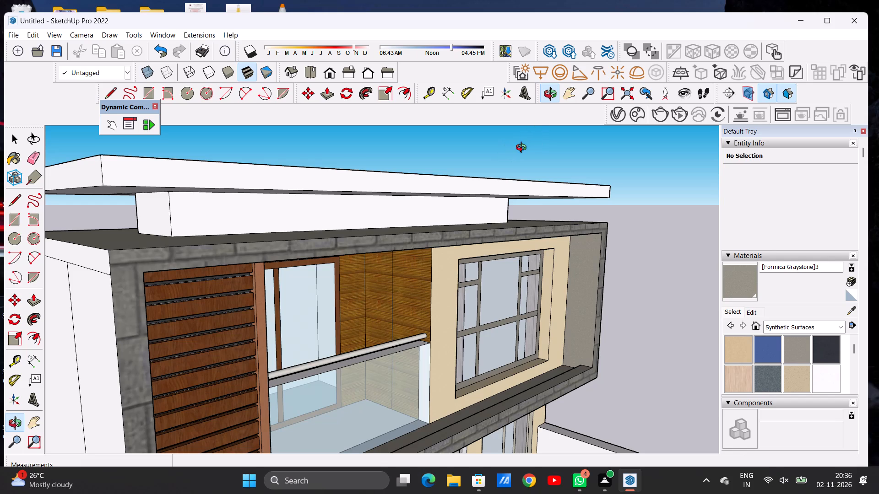
{"action": "left_click", "coordinate": [821, 348]}
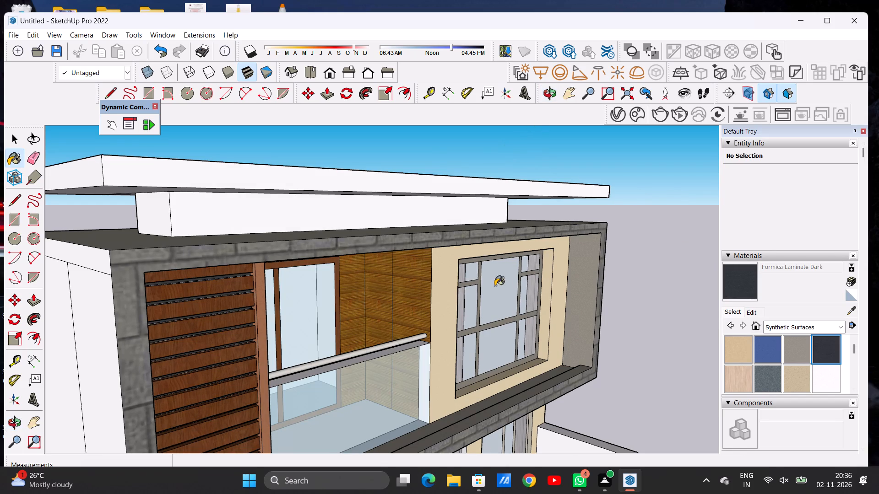
{"action": "scroll", "coordinate": [240, 219], "scroll_direction": "up", "scroll_amount": 4}
{"action": "scroll", "coordinate": [230, 227], "scroll_direction": "down", "scroll_amount": 1}
{"action": "left_click", "coordinate": [217, 224]}
{"action": "scroll", "coordinate": [439, 191], "scroll_direction": "down", "scroll_amount": 5}
{"action": "scroll", "coordinate": [278, 205], "scroll_direction": "up", "scroll_amount": 1}
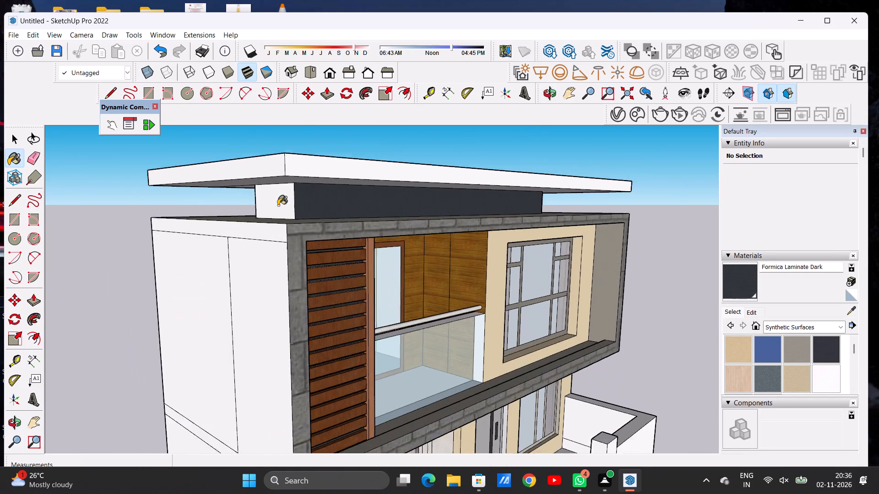
Paint the recessed roof block's end face on the wood-louvre side with Formica Laminate Dark.
{"action": "scroll", "coordinate": [278, 205], "scroll_direction": "down", "scroll_amount": 1}
{"action": "scroll", "coordinate": [278, 205], "scroll_direction": "up", "scroll_amount": 3}
{"action": "scroll", "coordinate": [293, 202], "scroll_direction": "down", "scroll_amount": 1}
{"action": "scroll", "coordinate": [293, 202], "scroll_direction": "up", "scroll_amount": 12}
{"action": "left_click", "coordinate": [285, 210]}
{"action": "scroll", "coordinate": [290, 223], "scroll_direction": "down", "scroll_amount": 5}
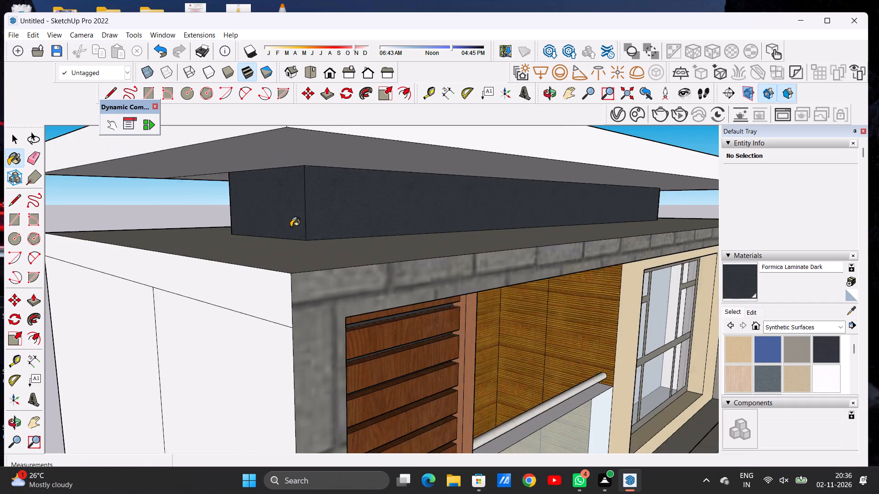
{"action": "scroll", "coordinate": [291, 227], "scroll_direction": "down", "scroll_amount": 7}
Paint the recessed roof block's opposite end face and its rear face with Formica Laminate Dark.
{"action": "left_click", "coordinate": [549, 91]}
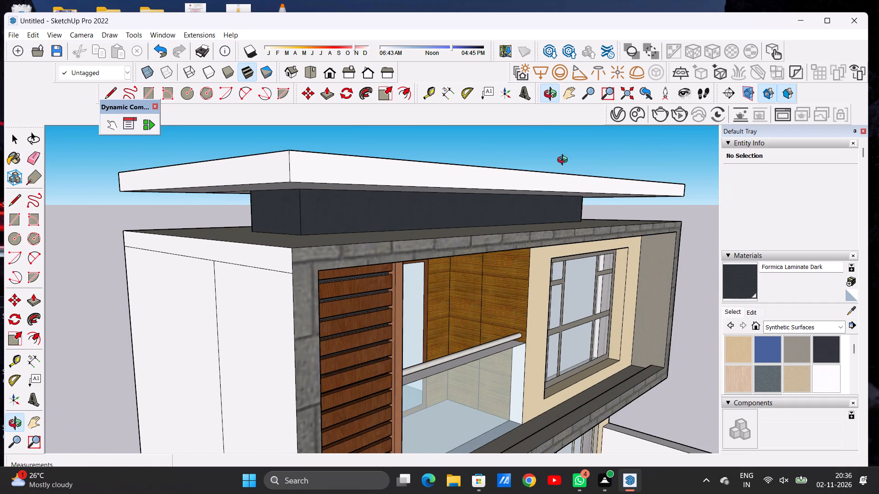
{"action": "left_click_drag", "start_coordinate": [540, 189], "coordinate": [376, 189]}
{"action": "scroll", "coordinate": [305, 195], "scroll_direction": "down", "scroll_amount": 9}
{"action": "left_click_drag", "start_coordinate": [523, 205], "coordinate": [280, 207]}
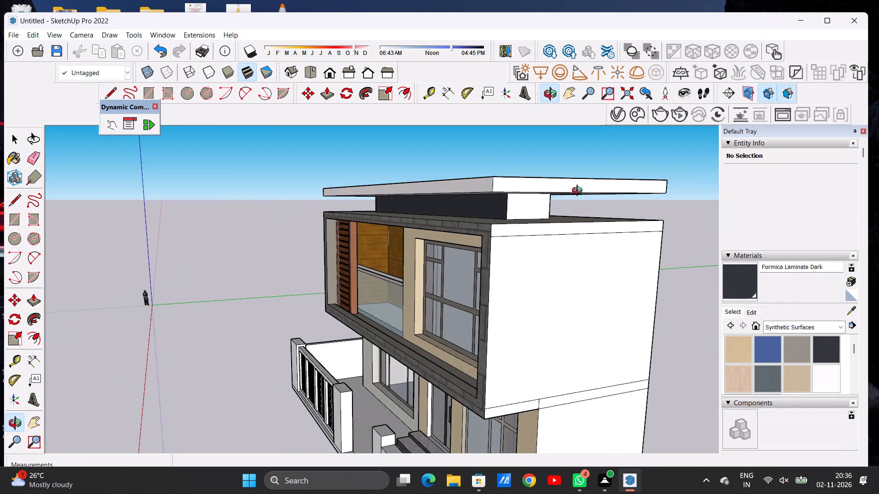
{"action": "left_click_drag", "start_coordinate": [599, 188], "coordinate": [410, 185]}
{"action": "scroll", "coordinate": [337, 207], "scroll_direction": "up", "scroll_amount": 2}
{"action": "scroll", "coordinate": [324, 208], "scroll_direction": "down", "scroll_amount": 1}
{"action": "scroll", "coordinate": [320, 209], "scroll_direction": "up", "scroll_amount": 3}
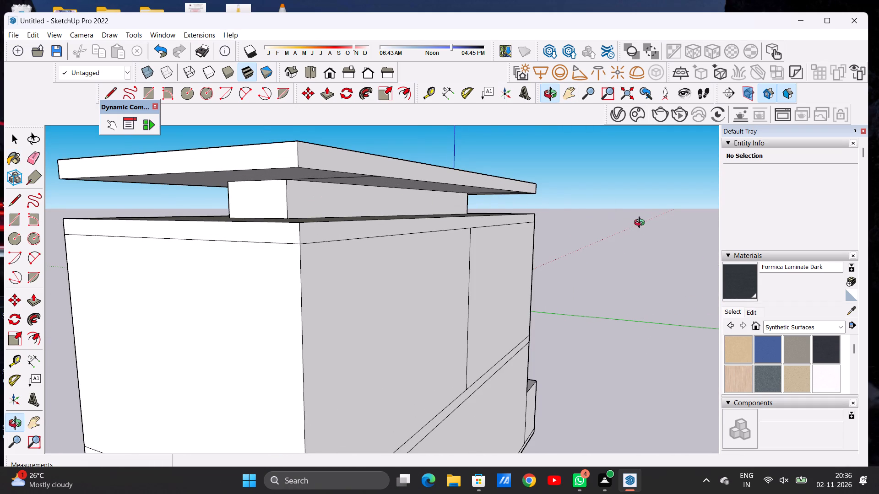
{"action": "left_click", "coordinate": [734, 278]}
{"action": "scroll", "coordinate": [325, 192], "scroll_direction": "up", "scroll_amount": 5}
{"action": "left_click", "coordinate": [261, 203]}
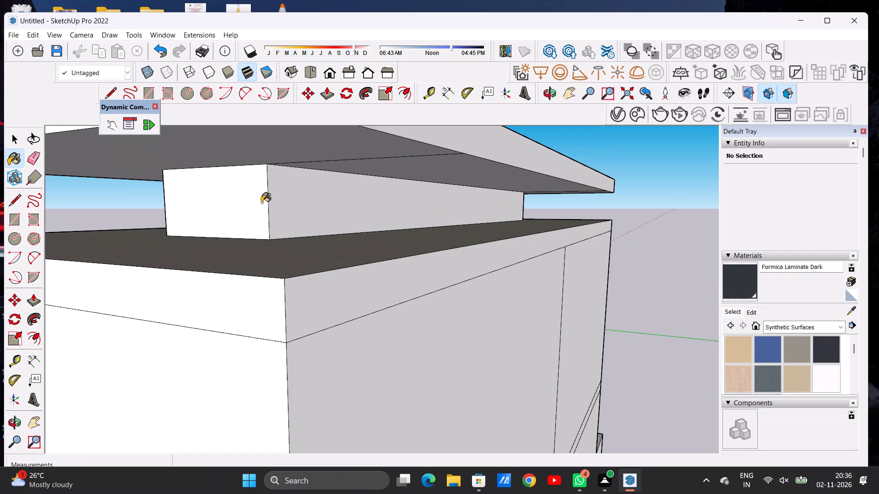
{"action": "left_click", "coordinate": [285, 199]}
{"action": "key", "text": "space"}
Examine the painted roof block and the whole house from the rear, sides and front.
{"action": "type", "text": "O"}
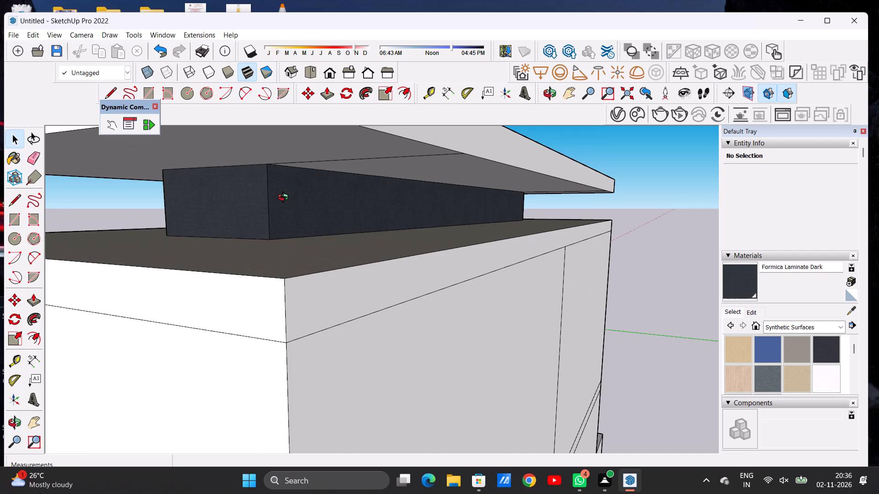
{"action": "scroll", "coordinate": [304, 188], "scroll_direction": "down", "scroll_amount": 8}
{"action": "left_click_drag", "start_coordinate": [460, 182], "coordinate": [284, 199]}
{"action": "left_click_drag", "start_coordinate": [472, 185], "coordinate": [467, 185]}
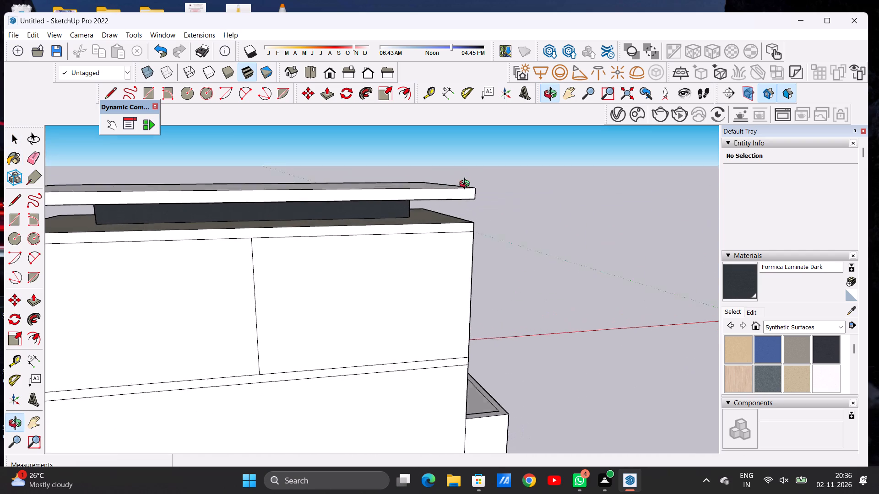
{"action": "left_click_drag", "start_coordinate": [467, 185], "coordinate": [371, 188]}
{"action": "left_click_drag", "start_coordinate": [499, 190], "coordinate": [345, 191]}
{"action": "left_click_drag", "start_coordinate": [367, 199], "coordinate": [543, 183]}
{"action": "left_click_drag", "start_coordinate": [539, 184], "coordinate": [359, 197]}
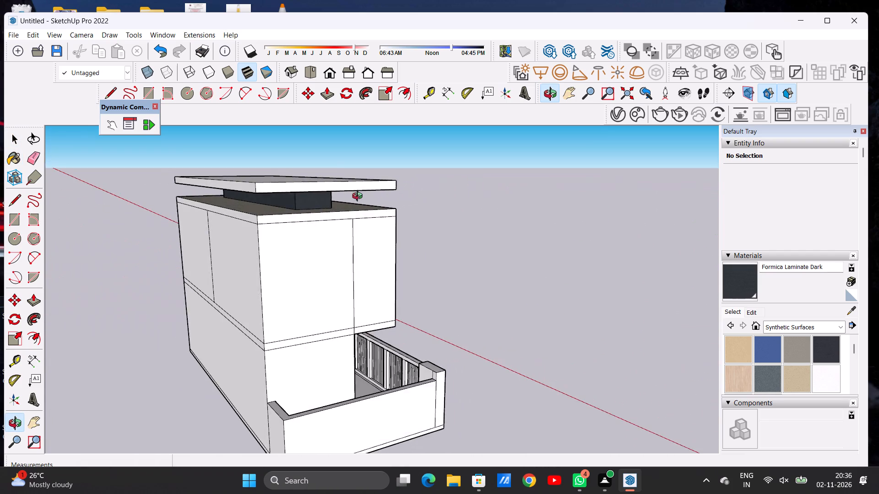
{"action": "left_click_drag", "start_coordinate": [494, 177], "coordinate": [316, 180]}
{"action": "left_click_drag", "start_coordinate": [481, 178], "coordinate": [295, 196]}
{"action": "left_click_drag", "start_coordinate": [302, 172], "coordinate": [302, 159]}
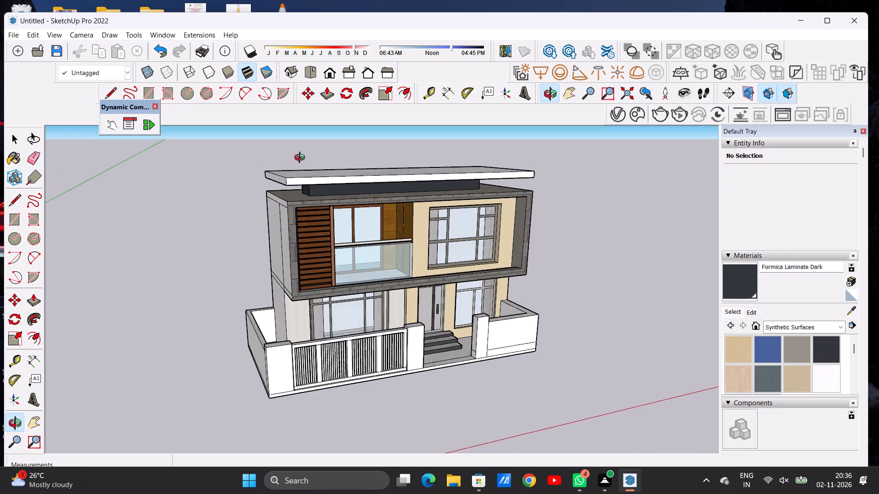
{"action": "left_click_drag", "start_coordinate": [302, 159], "coordinate": [302, 156]}
{"action": "left_click_drag", "start_coordinate": [312, 193], "coordinate": [309, 115]}
Paint the roof slab's underside, front edge and louvre-side end edge with Terrazzo Tile Light from Synthetic Surfaces.
{"action": "scroll", "coordinate": [306, 142], "scroll_direction": "up", "scroll_amount": 12}
{"action": "scroll", "coordinate": [316, 187], "scroll_direction": "down", "scroll_amount": 1}
{"action": "left_click_drag", "start_coordinate": [296, 191], "coordinate": [300, 217]}
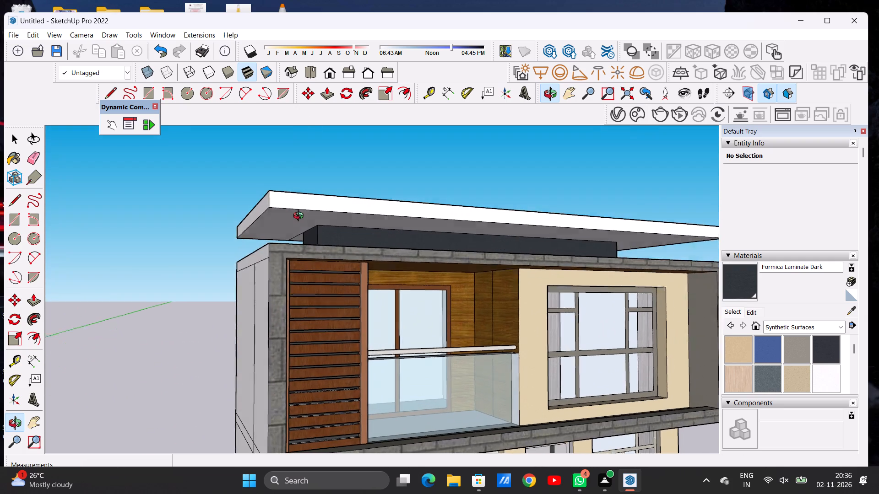
{"action": "left_click_drag", "start_coordinate": [300, 217], "coordinate": [302, 222]}
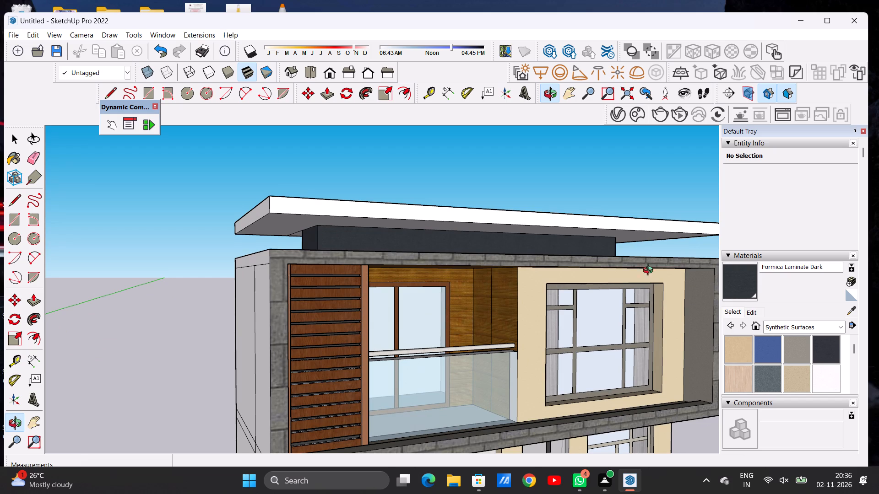
{"action": "scroll", "coordinate": [768, 372], "scroll_direction": "down", "scroll_amount": 1}
{"action": "left_click", "coordinate": [767, 357]}
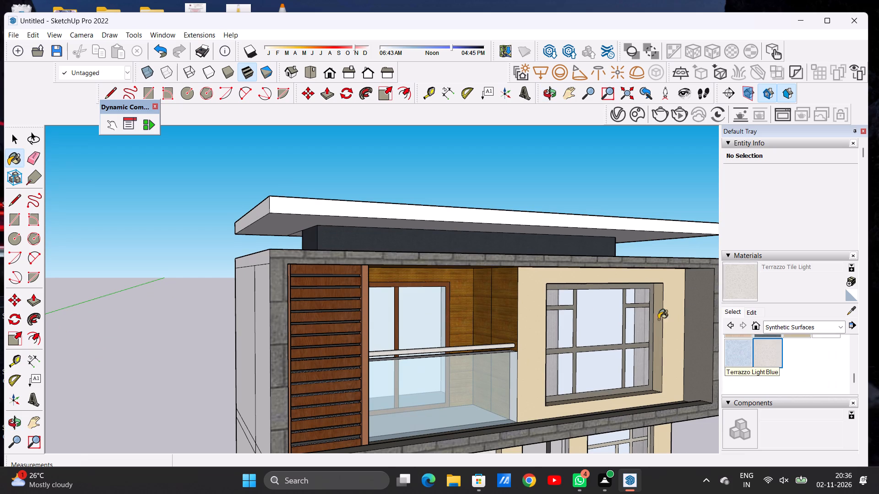
{"action": "scroll", "coordinate": [277, 193], "scroll_direction": "up", "scroll_amount": 7}
{"action": "scroll", "coordinate": [326, 250], "scroll_direction": "up", "scroll_amount": 6}
{"action": "left_click", "coordinate": [298, 231]}
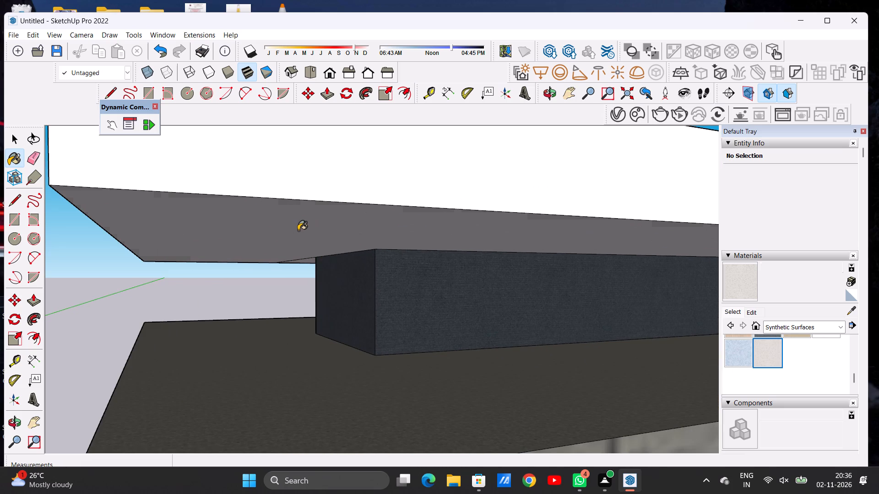
{"action": "scroll", "coordinate": [313, 232], "scroll_direction": "down", "scroll_amount": 7}
{"action": "scroll", "coordinate": [314, 233], "scroll_direction": "up", "scroll_amount": 1}
{"action": "left_click", "coordinate": [313, 199]}
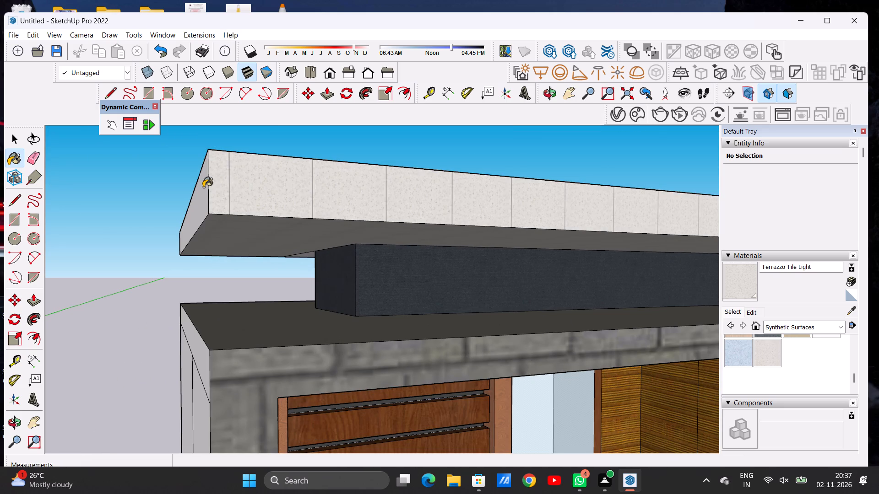
{"action": "left_click", "coordinate": [205, 191]}
{"action": "scroll", "coordinate": [273, 252], "scroll_direction": "down", "scroll_amount": 13}
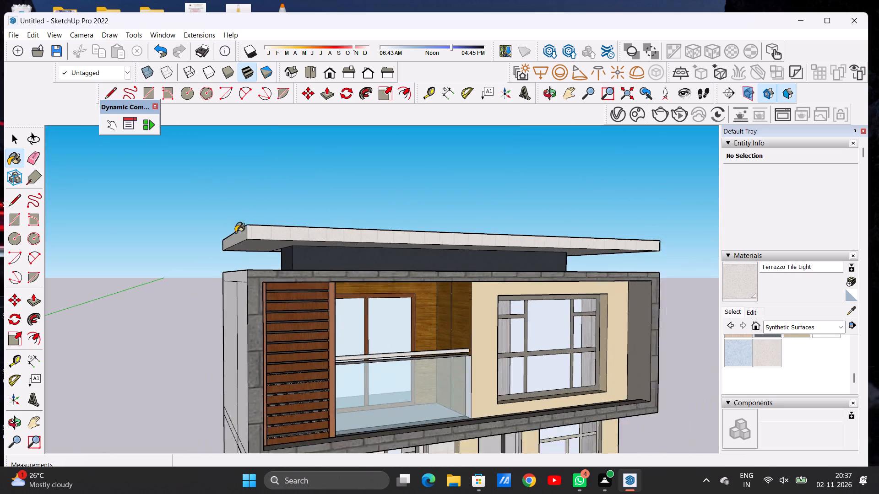
{"action": "scroll", "coordinate": [235, 232], "scroll_direction": "down", "scroll_amount": 1}
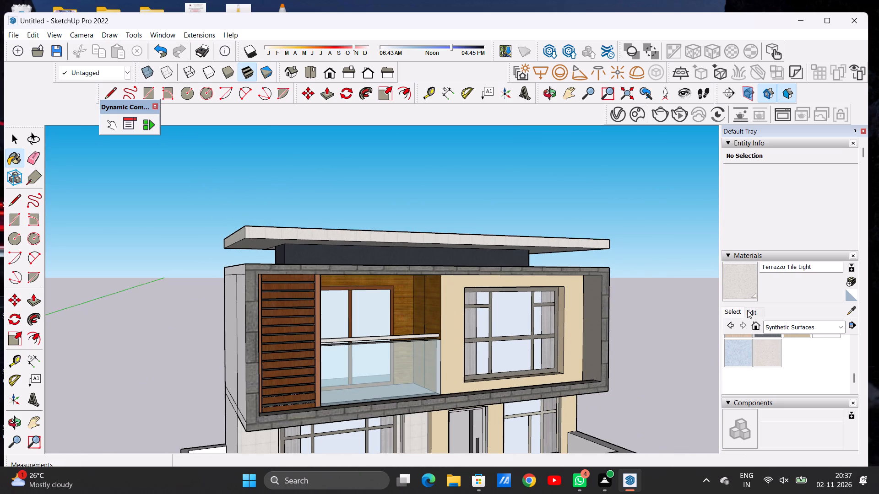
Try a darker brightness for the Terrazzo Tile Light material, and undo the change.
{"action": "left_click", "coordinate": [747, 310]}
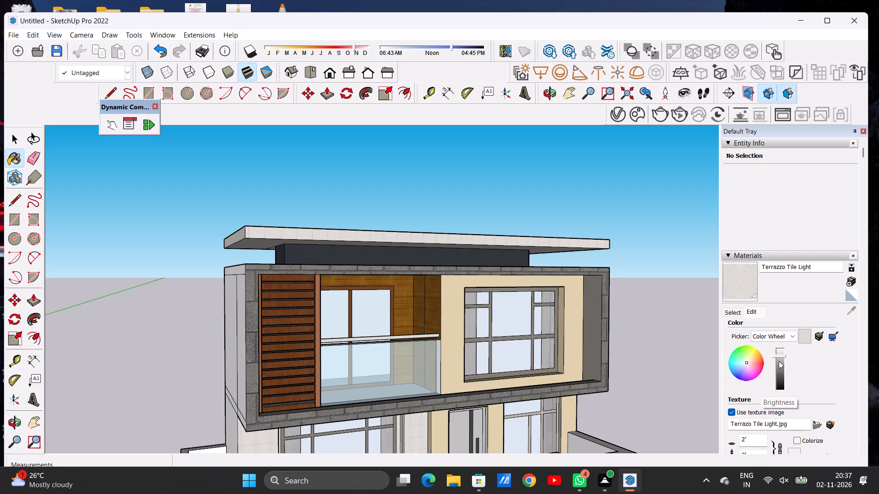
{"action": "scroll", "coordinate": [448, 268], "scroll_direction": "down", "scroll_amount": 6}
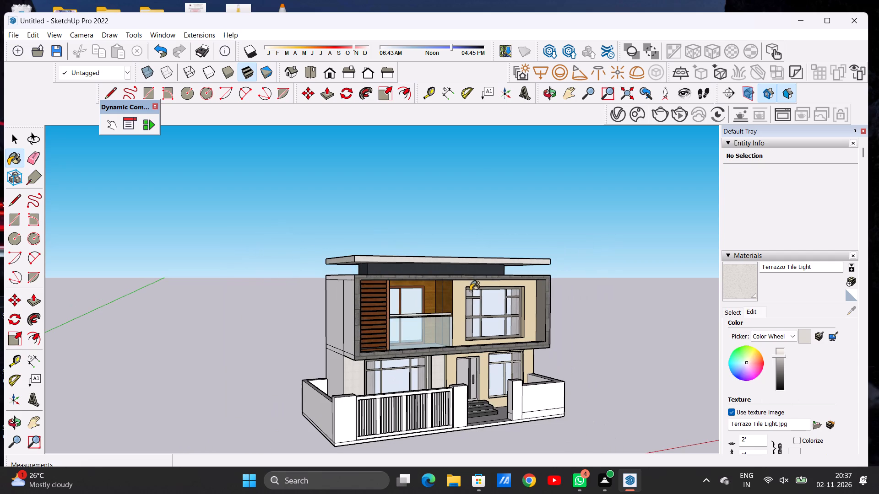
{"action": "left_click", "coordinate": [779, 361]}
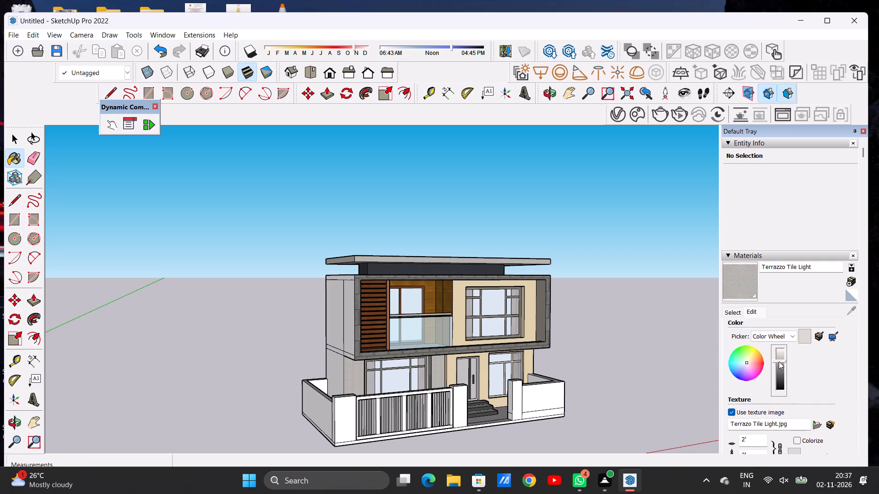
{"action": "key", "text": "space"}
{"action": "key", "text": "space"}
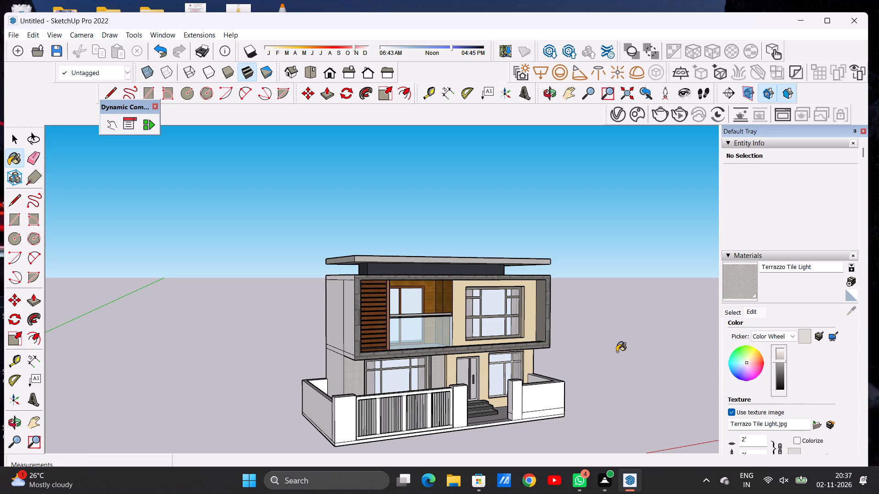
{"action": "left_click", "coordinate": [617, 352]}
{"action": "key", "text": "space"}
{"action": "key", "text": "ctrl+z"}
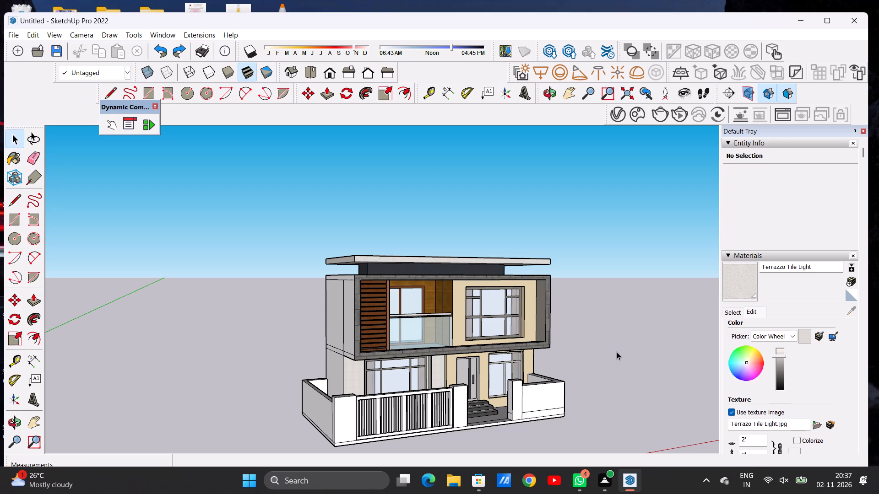
Examine the house facade and the roof slab's edges and underside from the front and from a low angle.
{"action": "scroll", "coordinate": [370, 394], "scroll_direction": "up", "scroll_amount": 13}
{"action": "scroll", "coordinate": [338, 351], "scroll_direction": "down", "scroll_amount": 5}
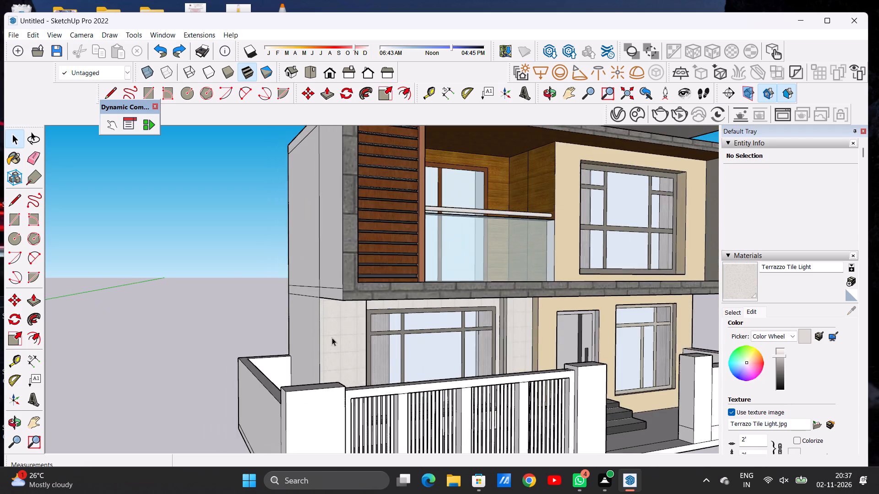
{"action": "scroll", "coordinate": [333, 341], "scroll_direction": "down", "scroll_amount": 8}
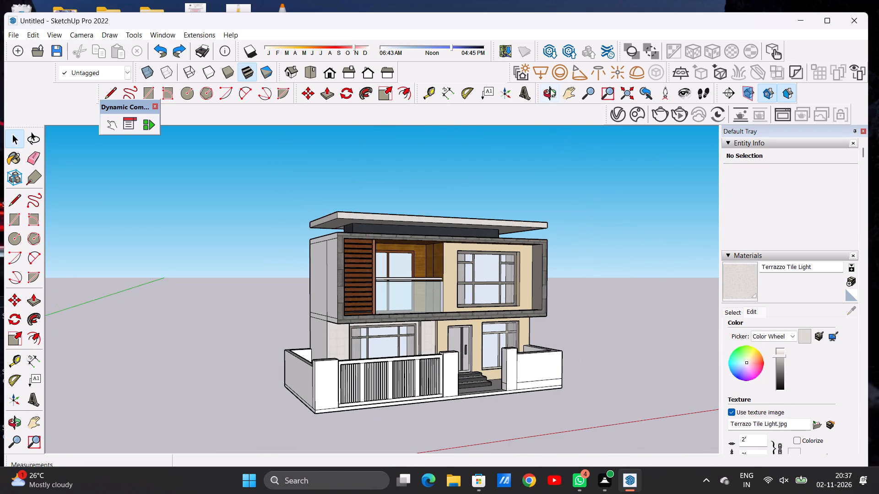
{"action": "left_click", "coordinate": [549, 90]}
{"action": "left_click_drag", "start_coordinate": [540, 265], "coordinate": [446, 287]}
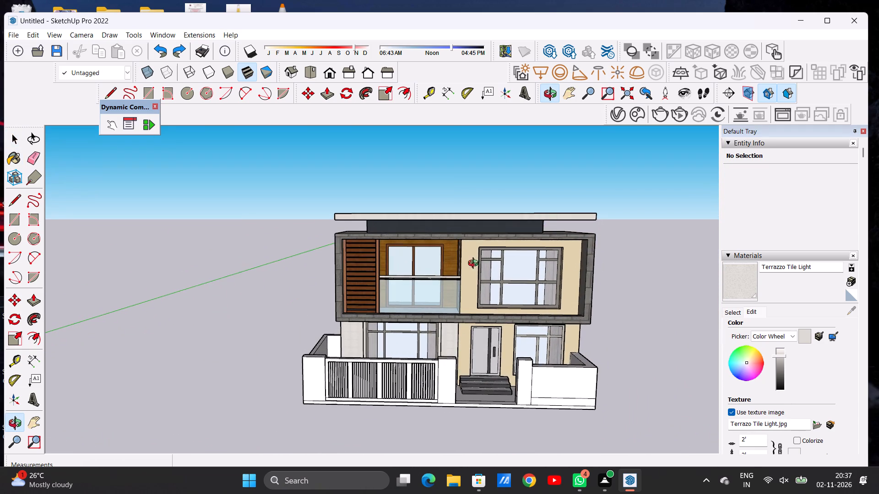
{"action": "scroll", "coordinate": [557, 213], "scroll_direction": "up", "scroll_amount": 6}
{"action": "scroll", "coordinate": [634, 236], "scroll_direction": "up", "scroll_amount": 6}
{"action": "left_click_drag", "start_coordinate": [599, 246], "coordinate": [583, 182]}
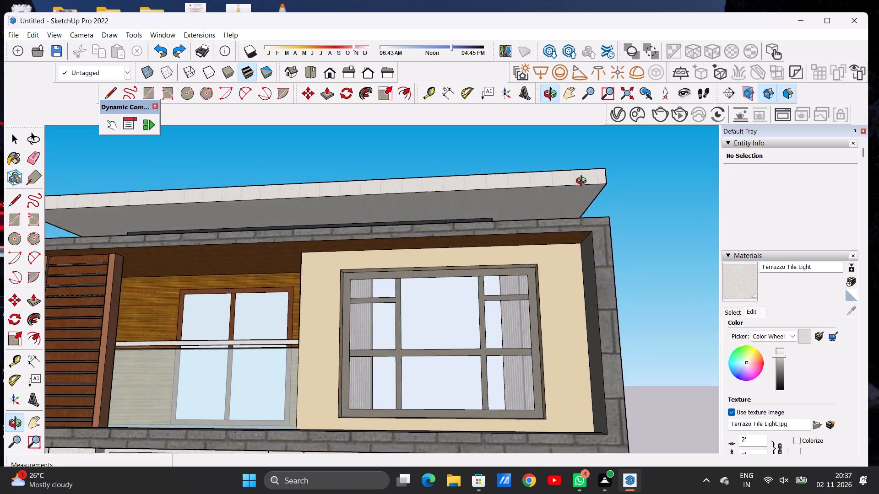
Paint the roof slab's window-side end edge and its top face with Terrazzo Tile Light.
{"action": "left_click_drag", "start_coordinate": [583, 182], "coordinate": [571, 189]}
{"action": "scroll", "coordinate": [571, 194], "scroll_direction": "up", "scroll_amount": 7}
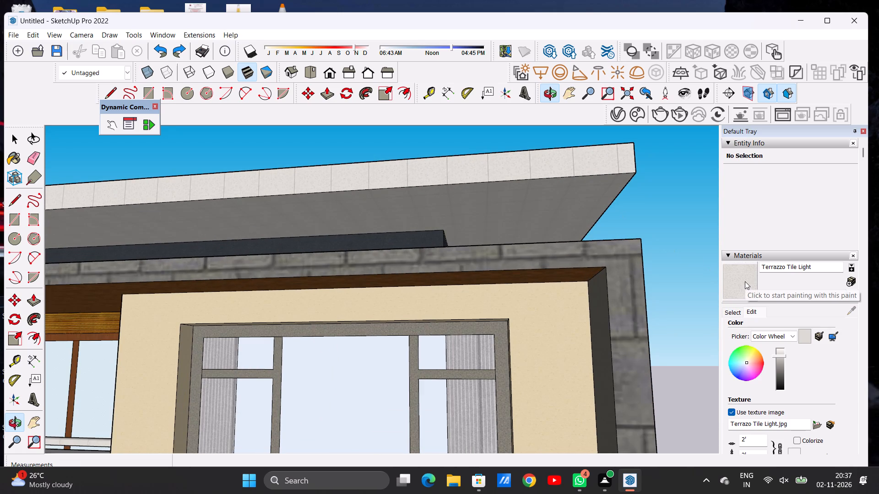
{"action": "left_click", "coordinate": [745, 281]}
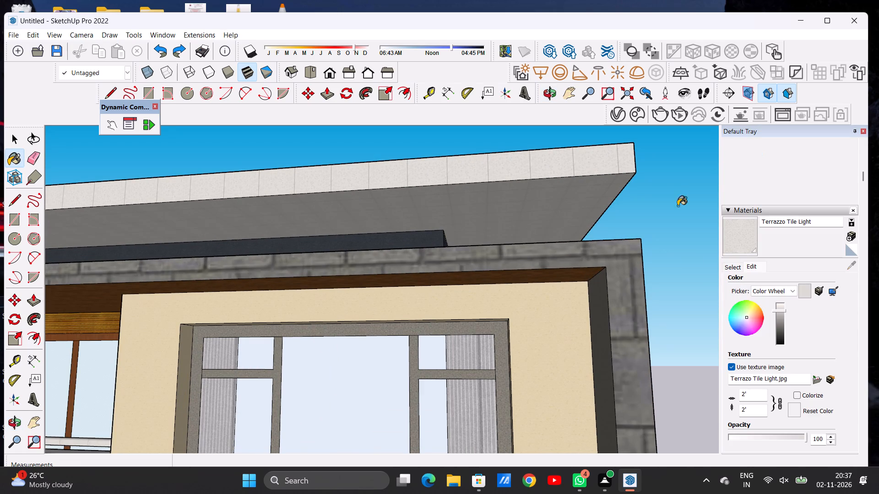
{"action": "scroll", "coordinate": [588, 206], "scroll_direction": "down", "scroll_amount": 3}
{"action": "key", "text": "space"}
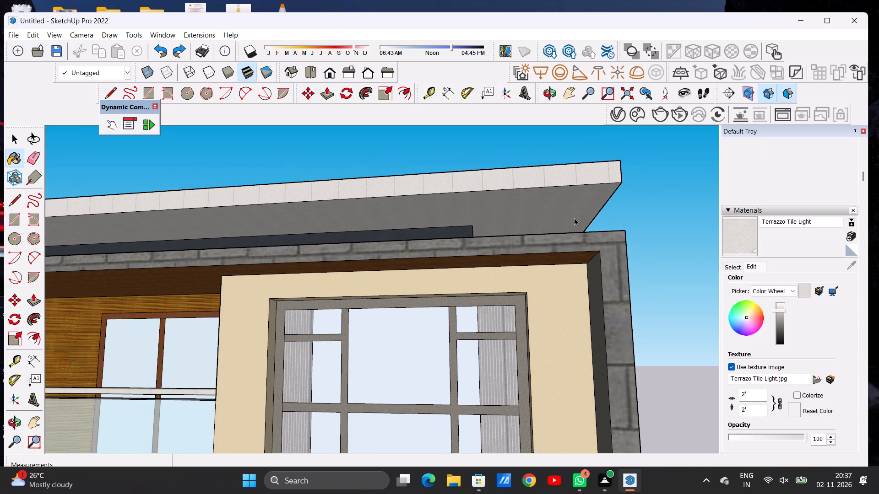
{"action": "key", "text": "o"}
{"action": "left_click_drag", "start_coordinate": [603, 217], "coordinate": [481, 210]}
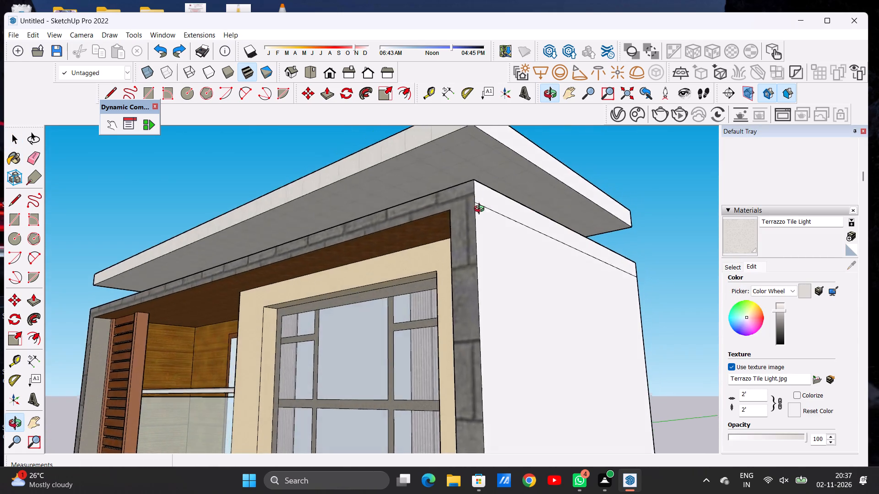
{"action": "left_click_drag", "start_coordinate": [481, 210], "coordinate": [404, 301]}
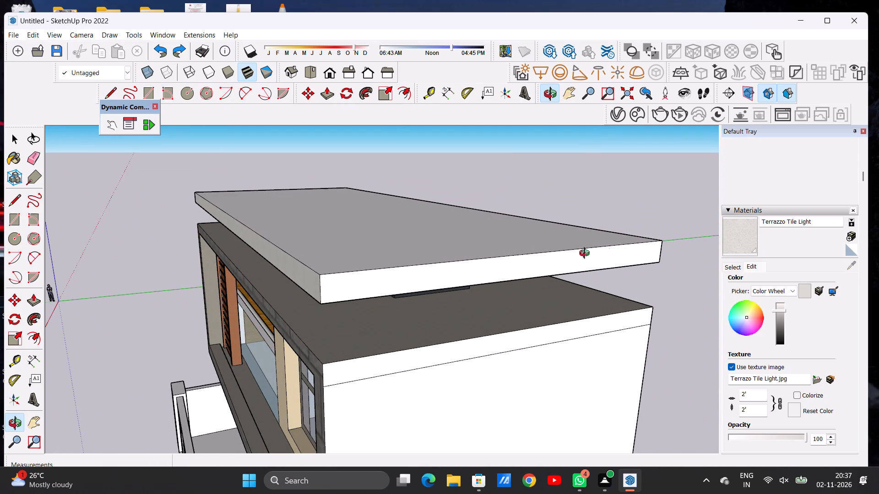
{"action": "left_click", "coordinate": [739, 237]}
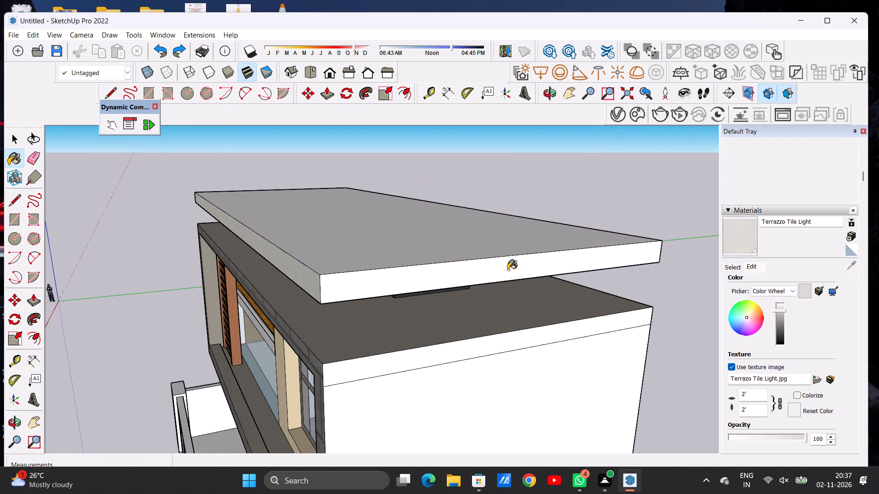
{"action": "left_click", "coordinate": [508, 270]}
{"action": "left_click", "coordinate": [484, 239]}
{"action": "key", "text": "space"}
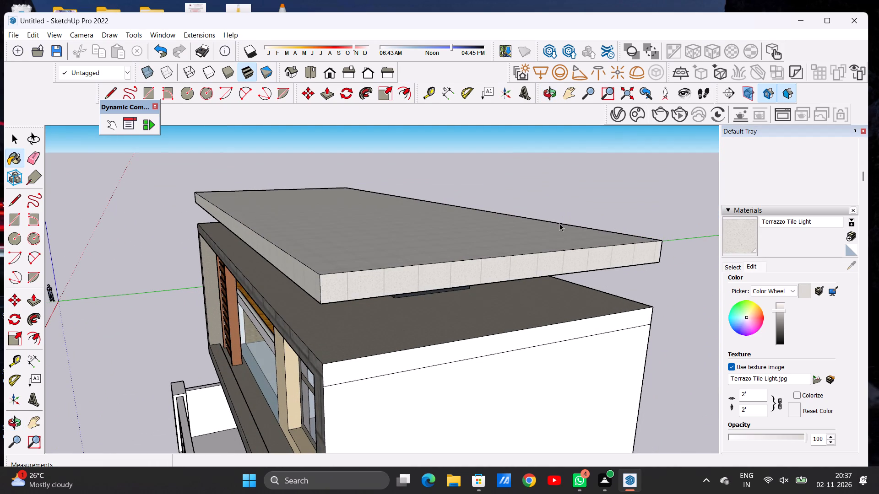
Paint the roof slab's rear edge with Terrazzo Tile Light.
{"action": "type", "text": "O"}
{"action": "left_click_drag", "start_coordinate": [570, 223], "coordinate": [402, 240]}
{"action": "scroll", "coordinate": [402, 240], "scroll_direction": "down", "scroll_amount": 7}
{"action": "left_click_drag", "start_coordinate": [522, 242], "coordinate": [427, 229]}
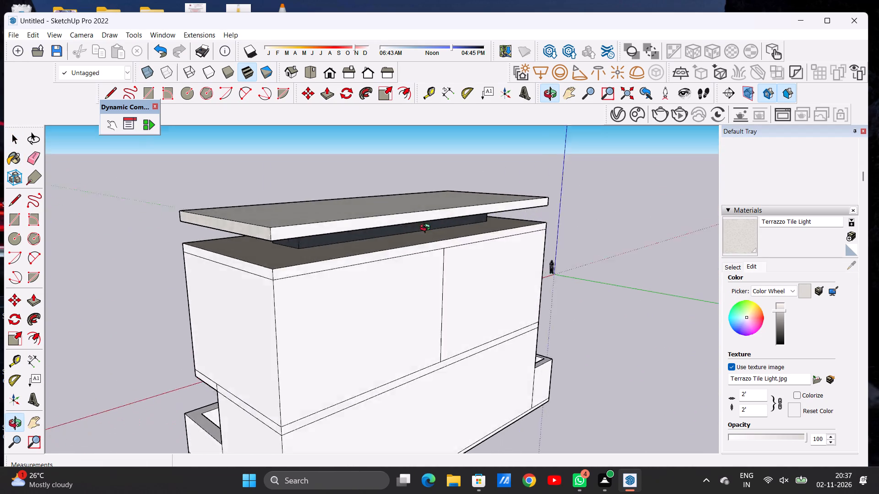
{"action": "left_click_drag", "start_coordinate": [427, 229], "coordinate": [467, 237]}
{"action": "scroll", "coordinate": [362, 274], "scroll_direction": "up", "scroll_amount": 8}
{"action": "scroll", "coordinate": [368, 269], "scroll_direction": "down", "scroll_amount": 2}
{"action": "scroll", "coordinate": [368, 269], "scroll_direction": "up", "scroll_amount": 2}
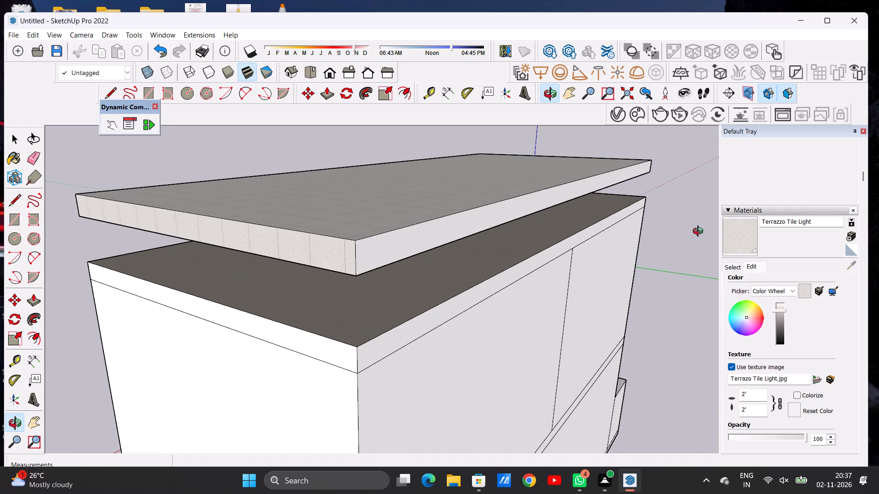
{"action": "left_click", "coordinate": [738, 236]}
{"action": "left_click", "coordinate": [387, 250]}
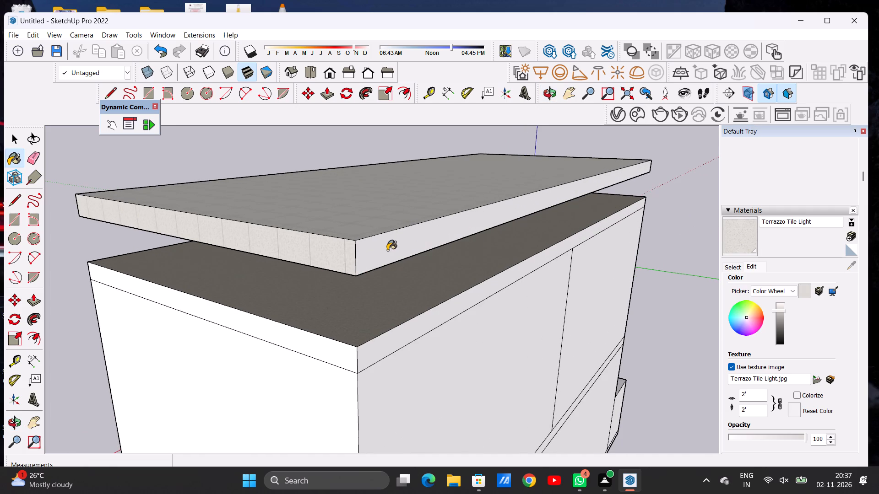
{"action": "key", "text": "space"}
Examine the painted roof slab all the way round, from the rear, the louvre side and the front.
{"action": "type", "text": "O"}
{"action": "left_click_drag", "start_coordinate": [507, 225], "coordinate": [397, 231]}
{"action": "scroll", "coordinate": [362, 235], "scroll_direction": "down", "scroll_amount": 2}
{"action": "scroll", "coordinate": [361, 236], "scroll_direction": "up", "scroll_amount": 1}
{"action": "scroll", "coordinate": [360, 236], "scroll_direction": "down", "scroll_amount": 3}
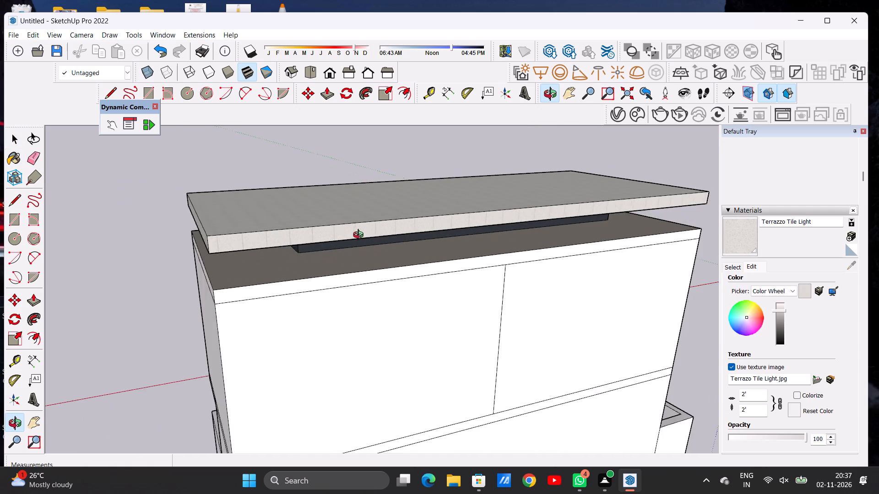
{"action": "scroll", "coordinate": [360, 236], "scroll_direction": "down", "scroll_amount": 8}
{"action": "left_click_drag", "start_coordinate": [512, 226], "coordinate": [235, 228]}
{"action": "scroll", "coordinate": [319, 223], "scroll_direction": "up", "scroll_amount": 6}
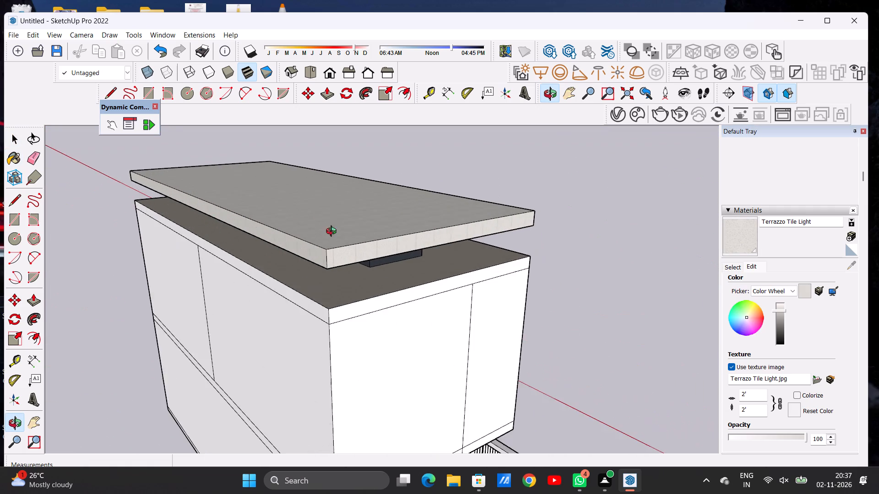
{"action": "scroll", "coordinate": [333, 232], "scroll_direction": "up", "scroll_amount": 7}
{"action": "left_click_drag", "start_coordinate": [520, 195], "coordinate": [292, 208]}
{"action": "scroll", "coordinate": [357, 198], "scroll_direction": "down", "scroll_amount": 6}
{"action": "left_click_drag", "start_coordinate": [467, 206], "coordinate": [361, 187]}
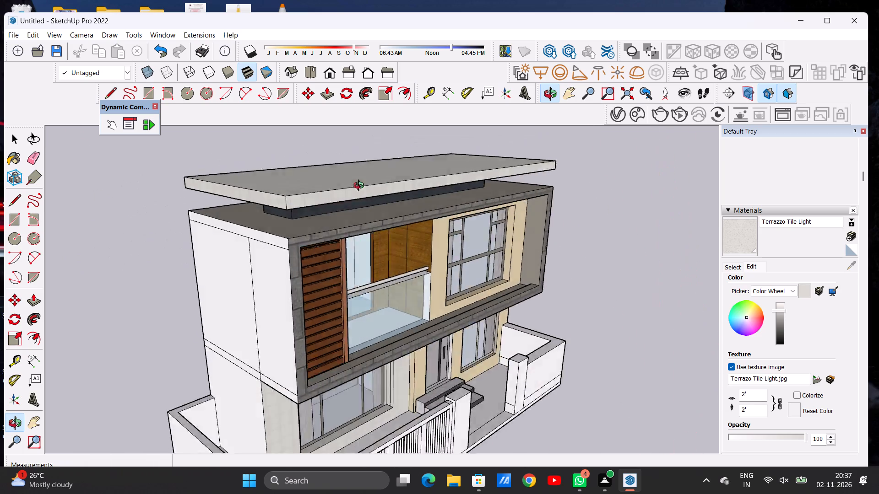
{"action": "left_click_drag", "start_coordinate": [361, 187], "coordinate": [212, 171]}
{"action": "scroll", "coordinate": [402, 188], "scroll_direction": "down", "scroll_amount": 11}
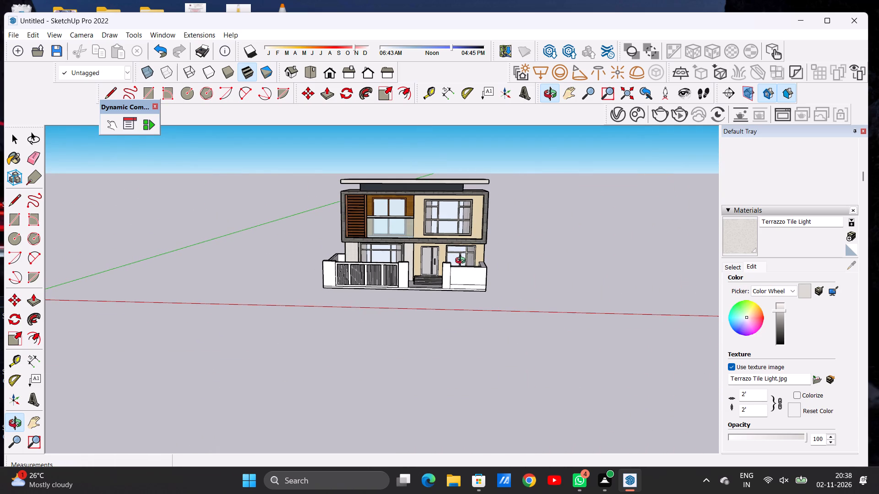
Examine the ground-floor facade, entrance steps, front gate and boundary wall up close and from the side.
{"action": "scroll", "coordinate": [396, 263], "scroll_direction": "up", "scroll_amount": 1}
{"action": "scroll", "coordinate": [396, 263], "scroll_direction": "down", "scroll_amount": 1}
{"action": "scroll", "coordinate": [396, 265], "scroll_direction": "up", "scroll_amount": 3}
{"action": "scroll", "coordinate": [395, 268], "scroll_direction": "down", "scroll_amount": 1}
{"action": "scroll", "coordinate": [395, 268], "scroll_direction": "up", "scroll_amount": 14}
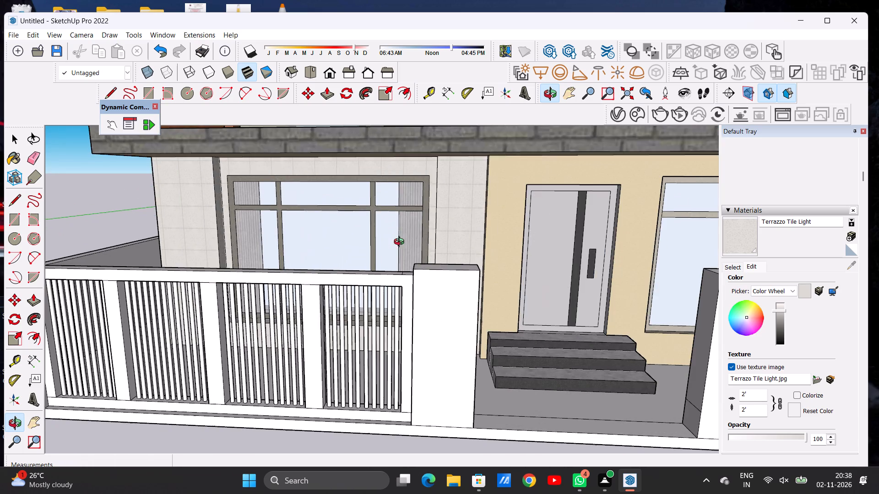
{"action": "left_click_drag", "start_coordinate": [356, 238], "coordinate": [597, 229]}
{"action": "left_click_drag", "start_coordinate": [479, 231], "coordinate": [280, 222]}
{"action": "left_click_drag", "start_coordinate": [514, 230], "coordinate": [473, 231]}
{"action": "scroll", "coordinate": [497, 234], "scroll_direction": "down", "scroll_amount": 5}
{"action": "scroll", "coordinate": [498, 235], "scroll_direction": "up", "scroll_amount": 1}
{"action": "scroll", "coordinate": [498, 235], "scroll_direction": "down", "scroll_amount": 6}
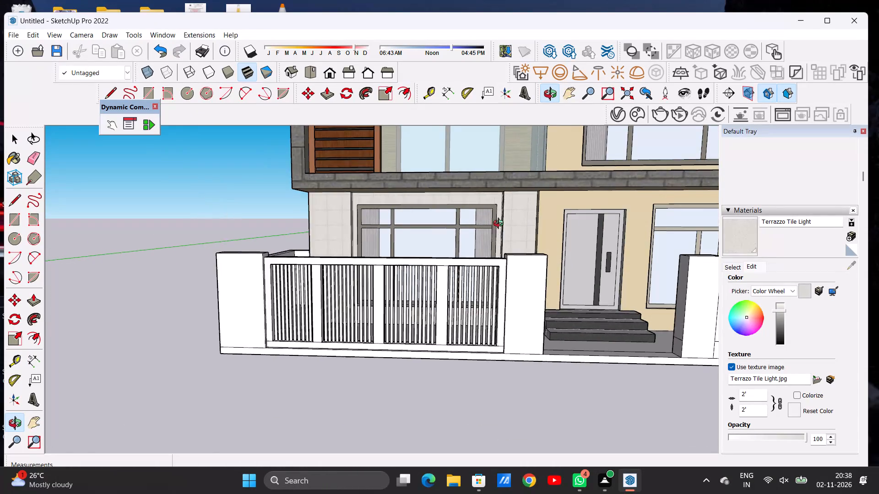
{"action": "scroll", "coordinate": [500, 225], "scroll_direction": "down", "scroll_amount": 3}
{"action": "left_click_drag", "start_coordinate": [382, 238], "coordinate": [551, 241]}
{"action": "left_click_drag", "start_coordinate": [378, 239], "coordinate": [304, 241]}
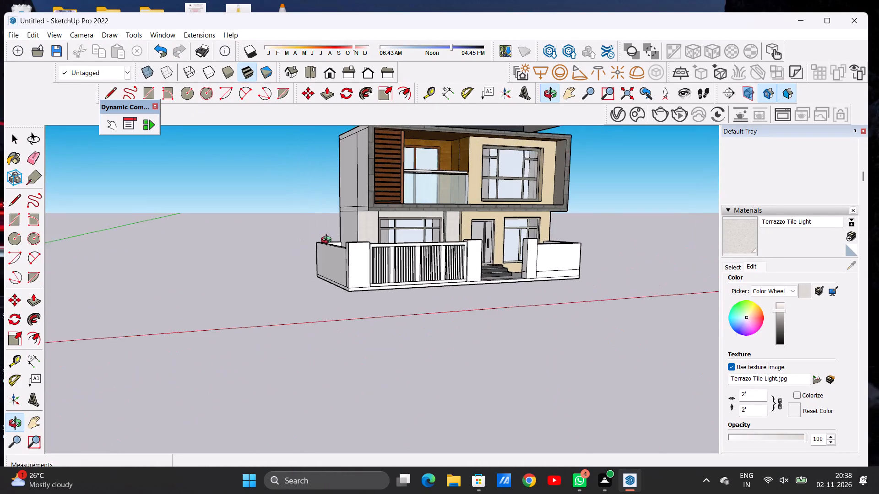
Examine the whole house from the sides, rear and front.
{"action": "left_click_drag", "start_coordinate": [551, 232], "coordinate": [357, 233]}
{"action": "scroll", "coordinate": [368, 242], "scroll_direction": "down", "scroll_amount": 7}
{"action": "left_click_drag", "start_coordinate": [527, 246], "coordinate": [236, 263]}
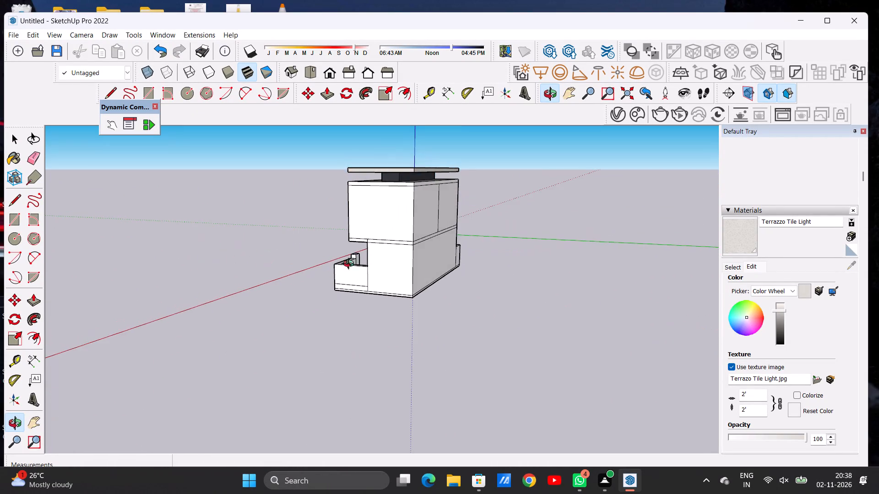
{"action": "left_click_drag", "start_coordinate": [467, 256], "coordinate": [571, 269]}
{"action": "left_click_drag", "start_coordinate": [376, 271], "coordinate": [563, 263]}
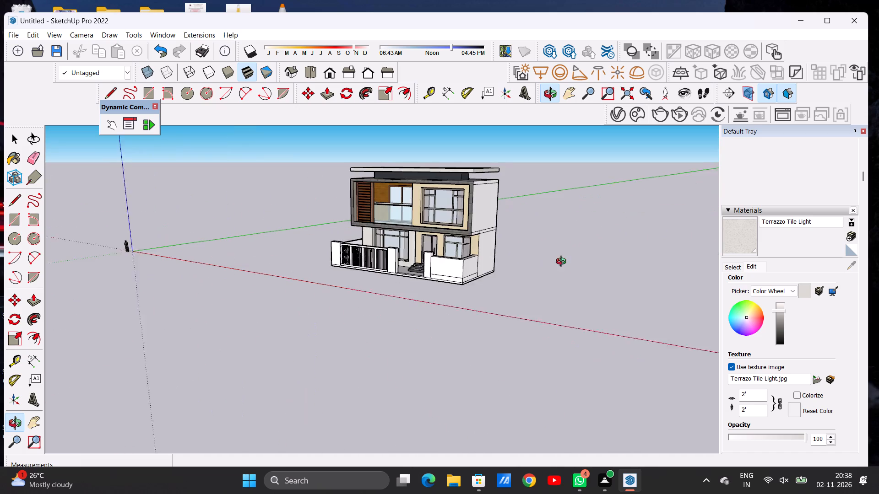
{"action": "left_click_drag", "start_coordinate": [563, 263], "coordinate": [565, 263]}
{"action": "left_click_drag", "start_coordinate": [395, 264], "coordinate": [512, 257]}
{"action": "scroll", "coordinate": [420, 264], "scroll_direction": "down", "scroll_amount": 1}
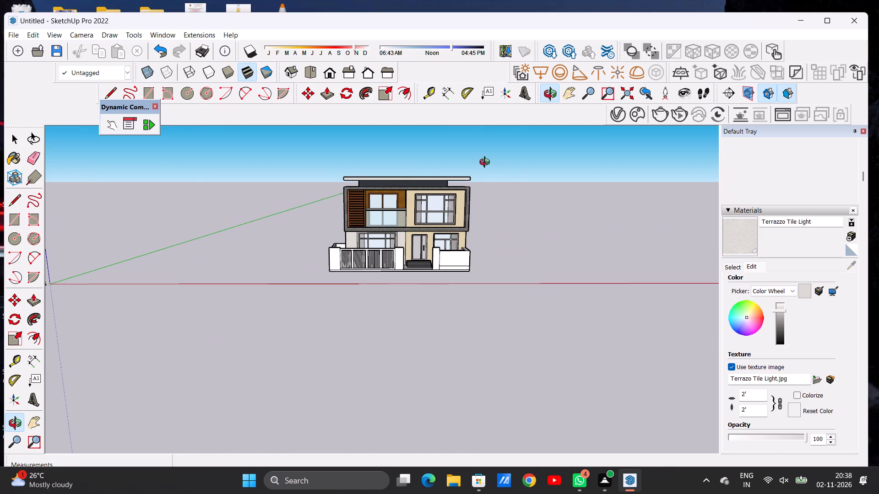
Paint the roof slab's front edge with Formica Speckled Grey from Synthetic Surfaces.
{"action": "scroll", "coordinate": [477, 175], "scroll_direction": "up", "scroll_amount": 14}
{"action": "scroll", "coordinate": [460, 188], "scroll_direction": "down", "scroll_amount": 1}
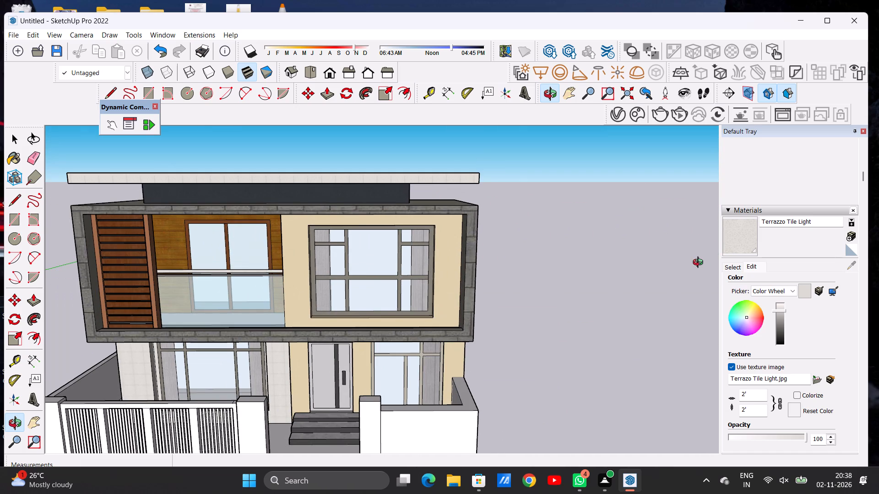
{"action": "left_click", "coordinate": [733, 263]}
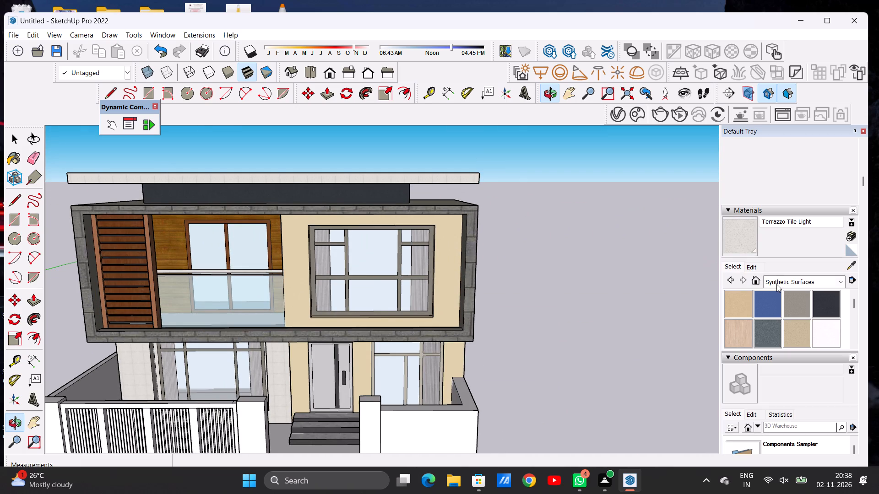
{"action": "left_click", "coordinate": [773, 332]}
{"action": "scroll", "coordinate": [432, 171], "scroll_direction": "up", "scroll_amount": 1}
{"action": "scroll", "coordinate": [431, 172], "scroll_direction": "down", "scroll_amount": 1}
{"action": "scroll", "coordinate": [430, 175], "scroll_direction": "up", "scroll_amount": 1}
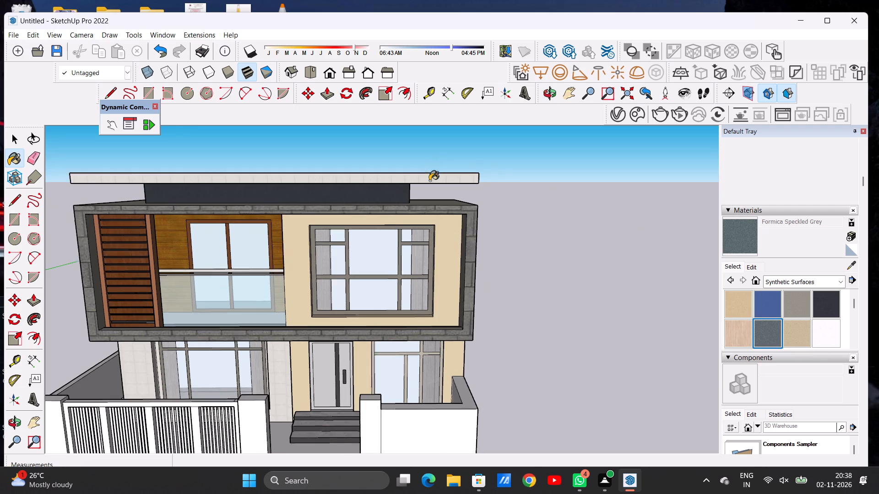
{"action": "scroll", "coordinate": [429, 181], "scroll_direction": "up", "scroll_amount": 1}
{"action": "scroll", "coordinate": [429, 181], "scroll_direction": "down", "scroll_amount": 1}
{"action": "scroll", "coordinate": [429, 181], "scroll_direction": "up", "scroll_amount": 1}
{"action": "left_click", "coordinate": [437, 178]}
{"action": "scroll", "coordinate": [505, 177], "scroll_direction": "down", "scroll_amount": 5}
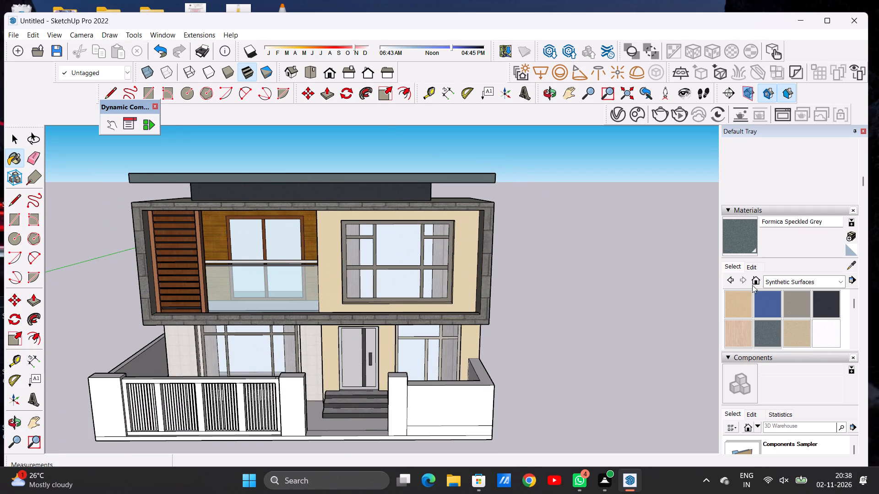
Paint the roof slab's front edge with 0043_SaddleBrown from the Colors-Named collection.
{"action": "left_click", "coordinate": [769, 278]}
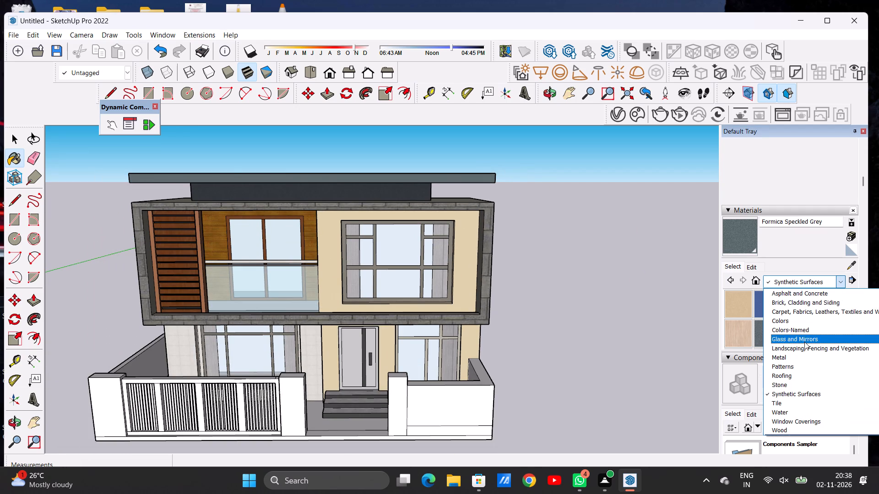
{"action": "left_click", "coordinate": [808, 330]}
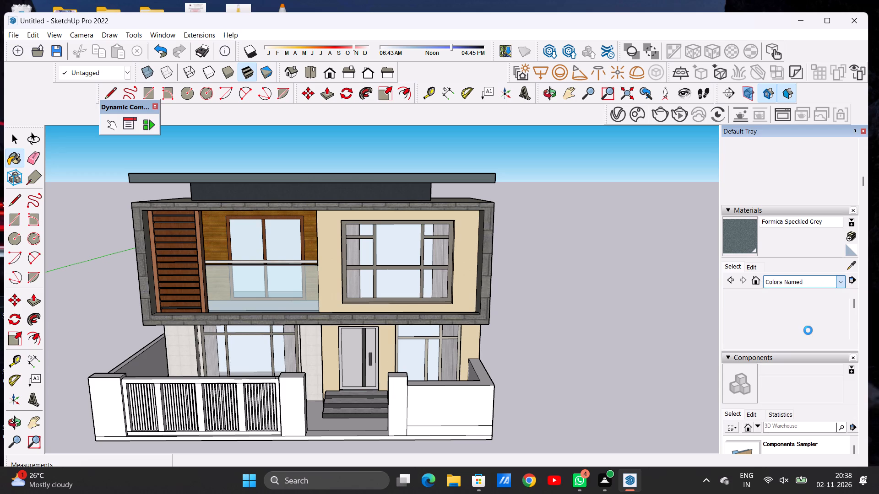
{"action": "scroll", "coordinate": [791, 320], "scroll_direction": "down", "scroll_amount": 1}
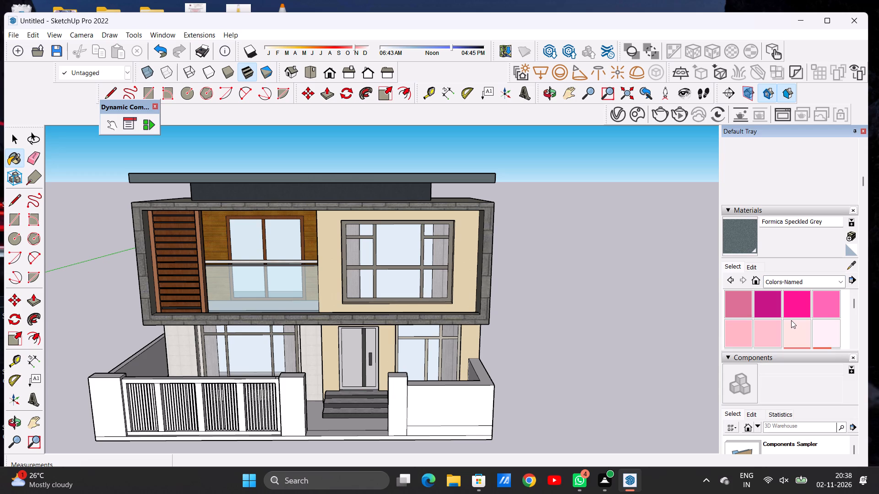
{"action": "scroll", "coordinate": [791, 320], "scroll_direction": "down", "scroll_amount": 2}
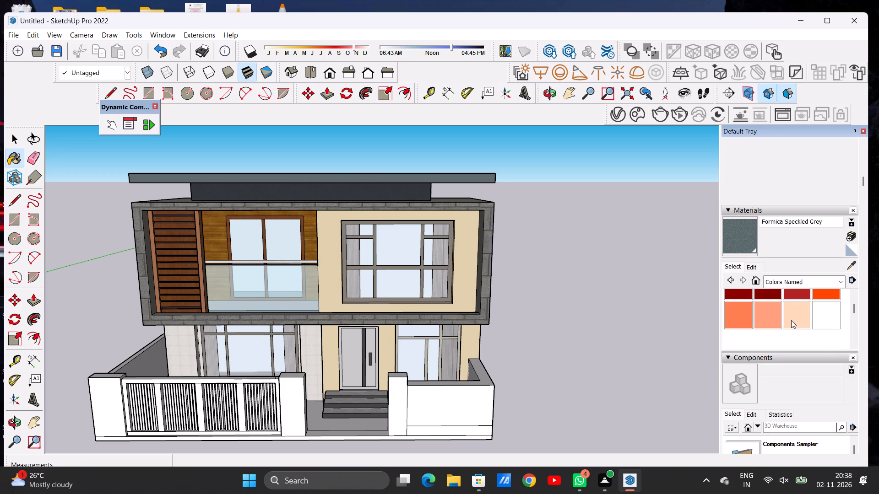
{"action": "scroll", "coordinate": [791, 320], "scroll_direction": "up", "scroll_amount": 1}
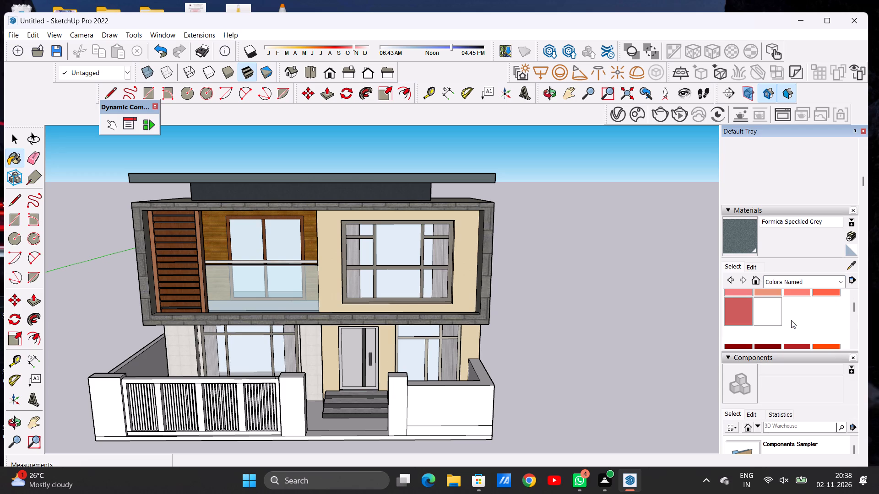
{"action": "scroll", "coordinate": [791, 320], "scroll_direction": "down", "scroll_amount": 2}
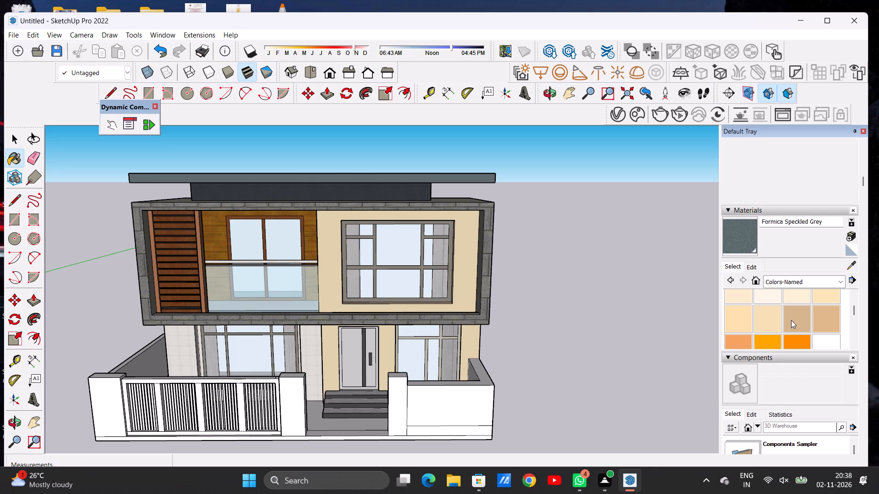
{"action": "scroll", "coordinate": [791, 320], "scroll_direction": "down", "scroll_amount": 1}
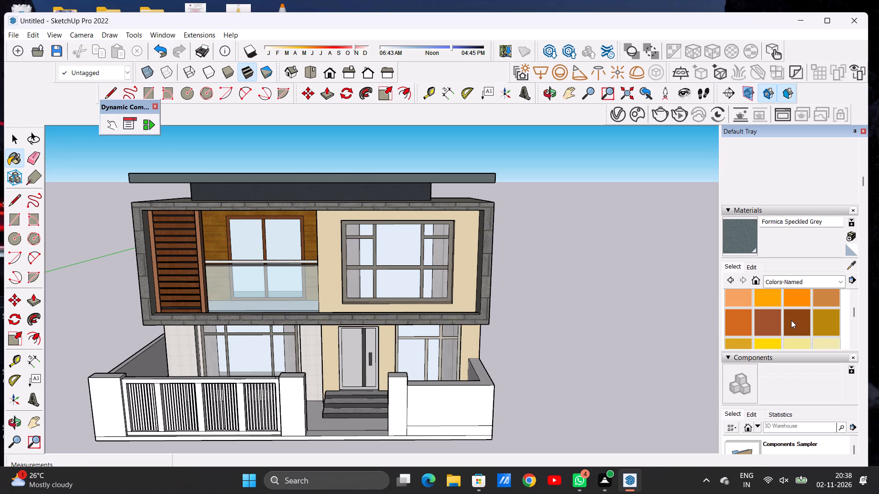
{"action": "left_click", "coordinate": [793, 321]}
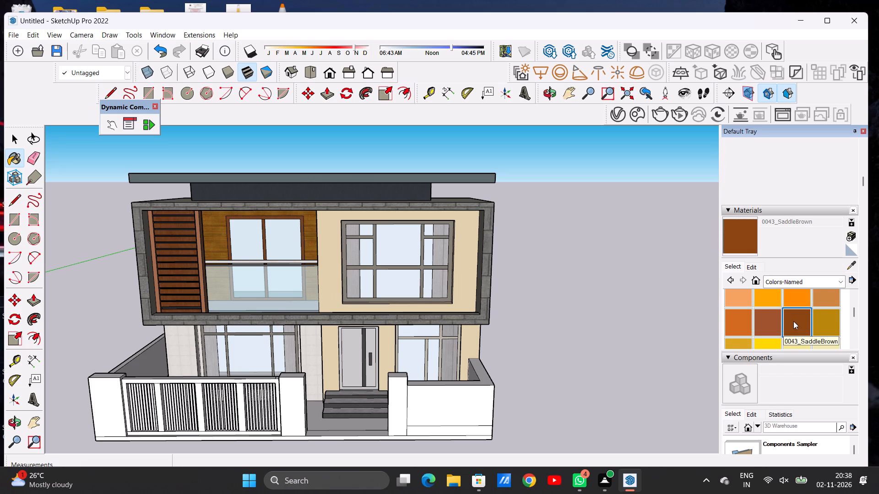
{"action": "scroll", "coordinate": [472, 168], "scroll_direction": "up", "scroll_amount": 1}
{"action": "scroll", "coordinate": [472, 168], "scroll_direction": "down", "scroll_amount": 1}
{"action": "scroll", "coordinate": [473, 168], "scroll_direction": "up", "scroll_amount": 5}
{"action": "scroll", "coordinate": [497, 174], "scroll_direction": "down", "scroll_amount": 1}
{"action": "scroll", "coordinate": [494, 176], "scroll_direction": "up", "scroll_amount": 5}
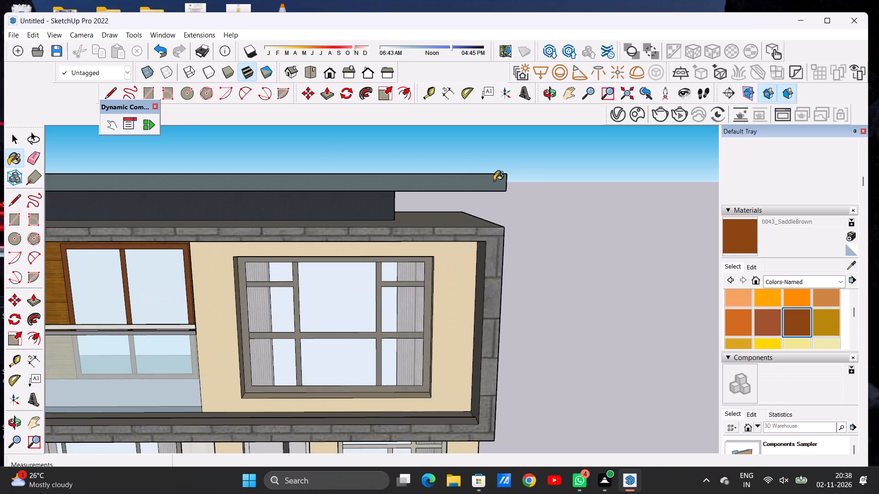
{"action": "scroll", "coordinate": [494, 181], "scroll_direction": "up", "scroll_amount": 2}
{"action": "scroll", "coordinate": [494, 181], "scroll_direction": "down", "scroll_amount": 1}
{"action": "scroll", "coordinate": [494, 181], "scroll_direction": "up", "scroll_amount": 4}
{"action": "left_click", "coordinate": [494, 182]}
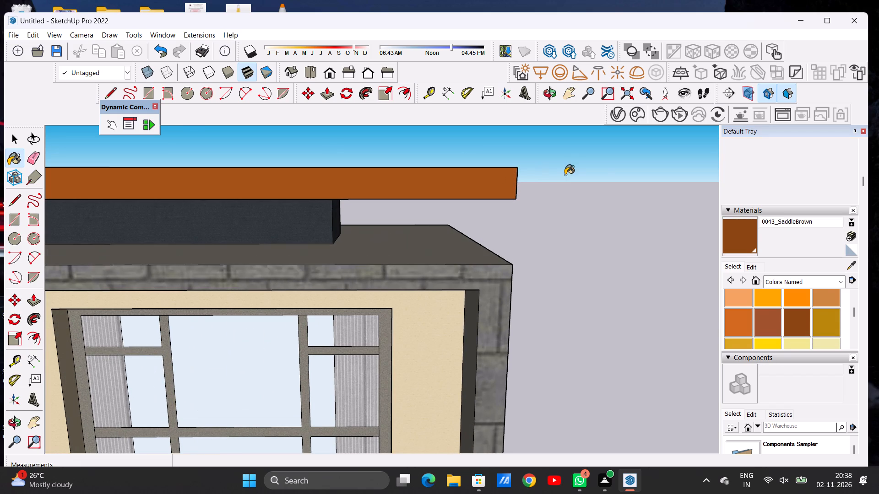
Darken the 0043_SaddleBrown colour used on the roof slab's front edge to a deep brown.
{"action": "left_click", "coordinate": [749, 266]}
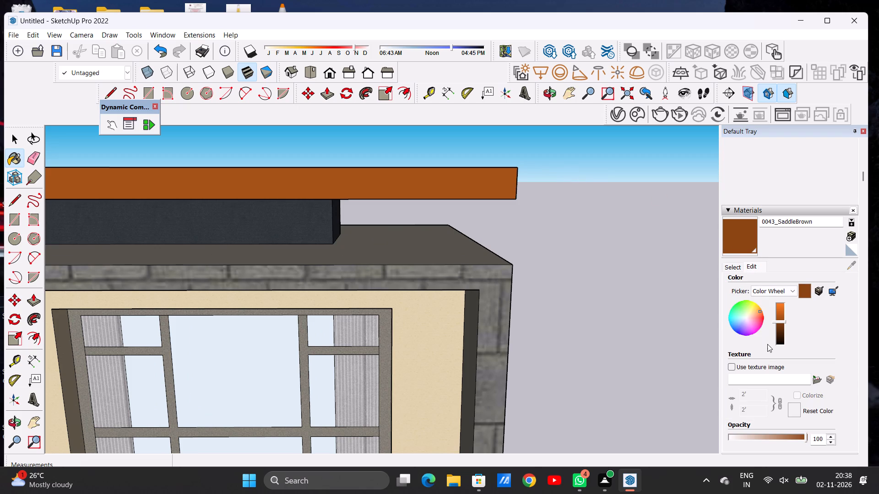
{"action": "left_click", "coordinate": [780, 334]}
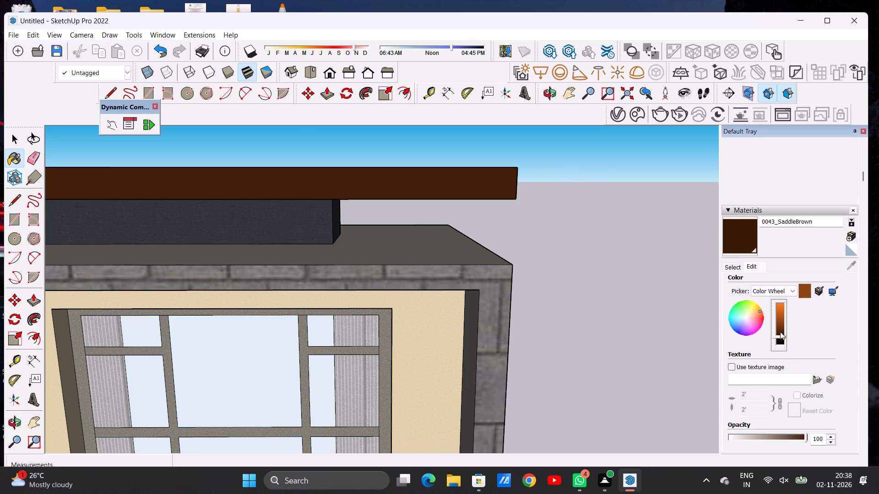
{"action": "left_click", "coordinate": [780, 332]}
Examine the dark brown roof edge against the upper-floor facade from above, straight on and slightly below.
{"action": "scroll", "coordinate": [604, 256], "scroll_direction": "down", "scroll_amount": 6}
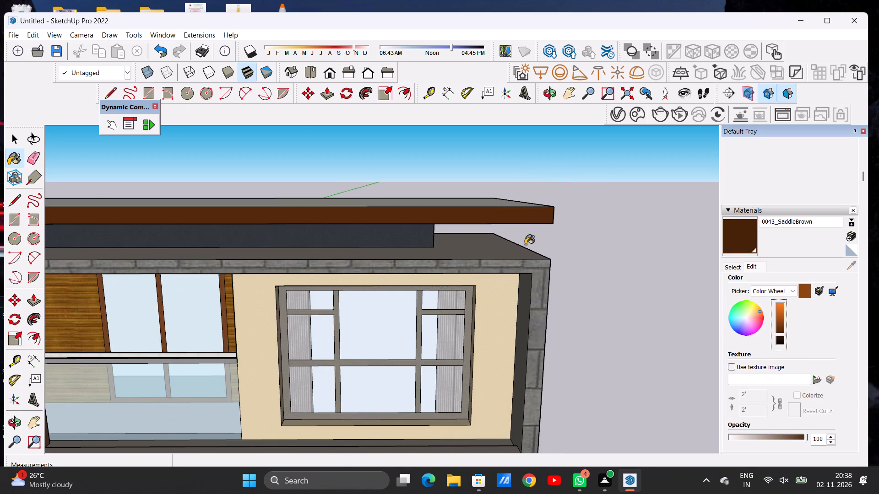
{"action": "scroll", "coordinate": [500, 229], "scroll_direction": "down", "scroll_amount": 8}
{"action": "scroll", "coordinate": [507, 204], "scroll_direction": "up", "scroll_amount": 2}
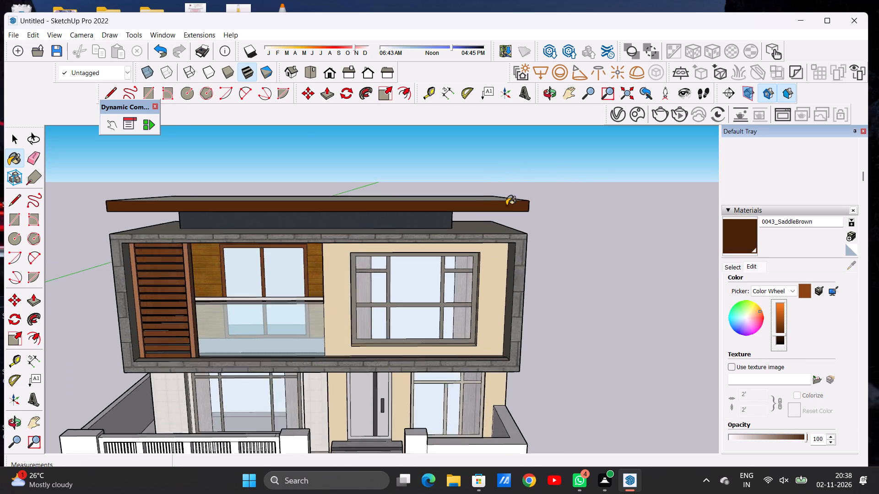
{"action": "scroll", "coordinate": [506, 205], "scroll_direction": "up", "scroll_amount": 4}
{"action": "key", "text": "space"}
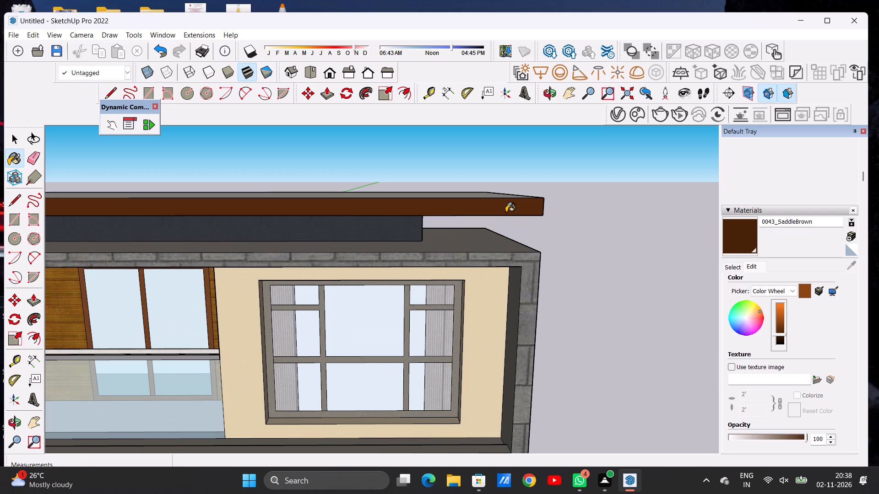
{"action": "key", "text": "space"}
{"action": "left_click", "coordinate": [590, 210]}
{"action": "key", "text": "space"}
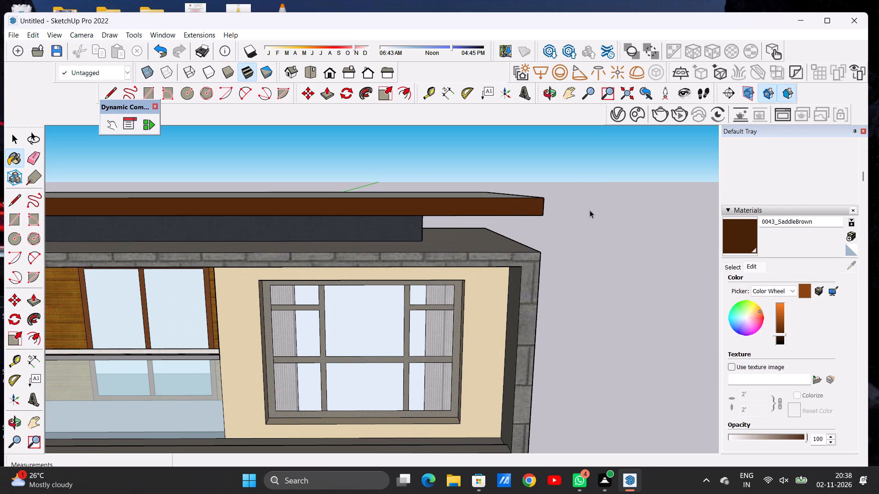
{"action": "type", "text": "O"}
{"action": "scroll", "coordinate": [554, 190], "scroll_direction": "down", "scroll_amount": 7}
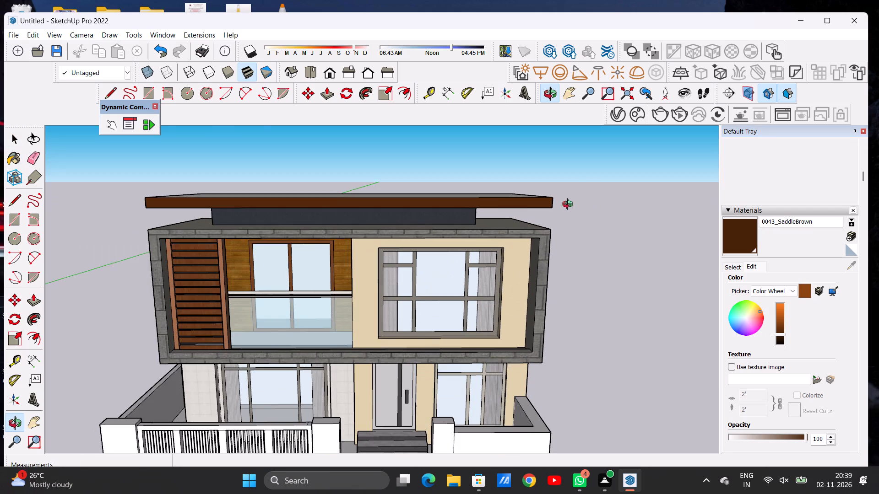
{"action": "left_click_drag", "start_coordinate": [494, 219], "coordinate": [503, 167]}
{"action": "scroll", "coordinate": [245, 181], "scroll_direction": "up", "scroll_amount": 5}
{"action": "left_click_drag", "start_coordinate": [213, 195], "coordinate": [213, 214]}
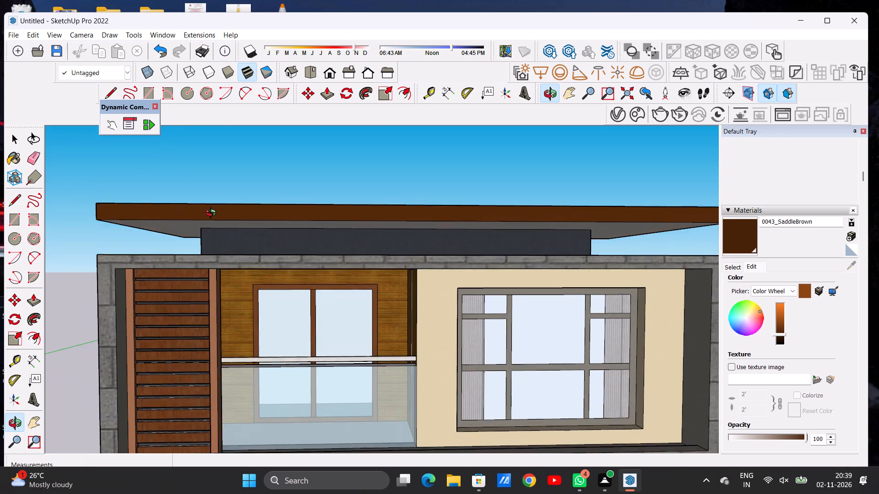
{"action": "left_click_drag", "start_coordinate": [213, 214], "coordinate": [213, 225]}
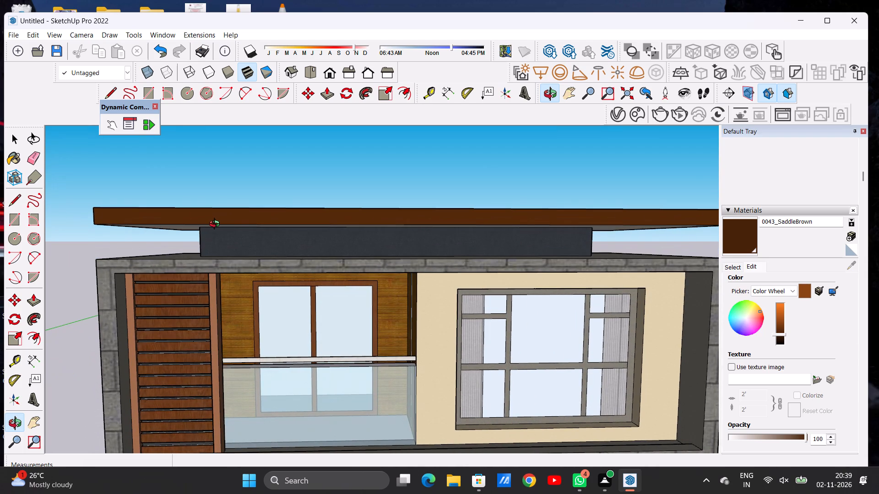
{"action": "scroll", "coordinate": [237, 226], "scroll_direction": "down", "scroll_amount": 3}
{"action": "key", "text": "space"}
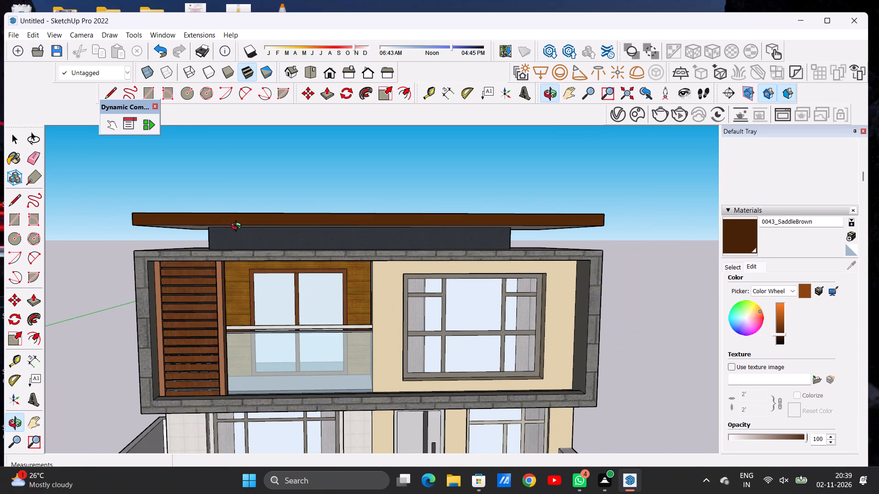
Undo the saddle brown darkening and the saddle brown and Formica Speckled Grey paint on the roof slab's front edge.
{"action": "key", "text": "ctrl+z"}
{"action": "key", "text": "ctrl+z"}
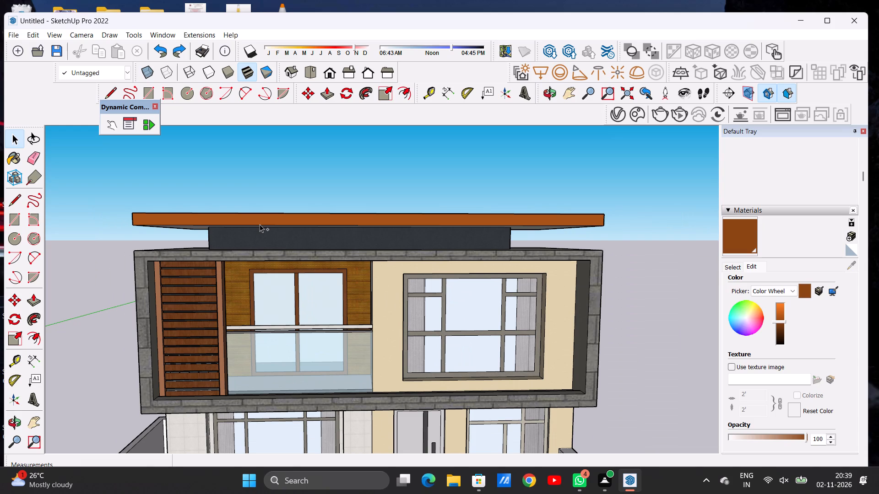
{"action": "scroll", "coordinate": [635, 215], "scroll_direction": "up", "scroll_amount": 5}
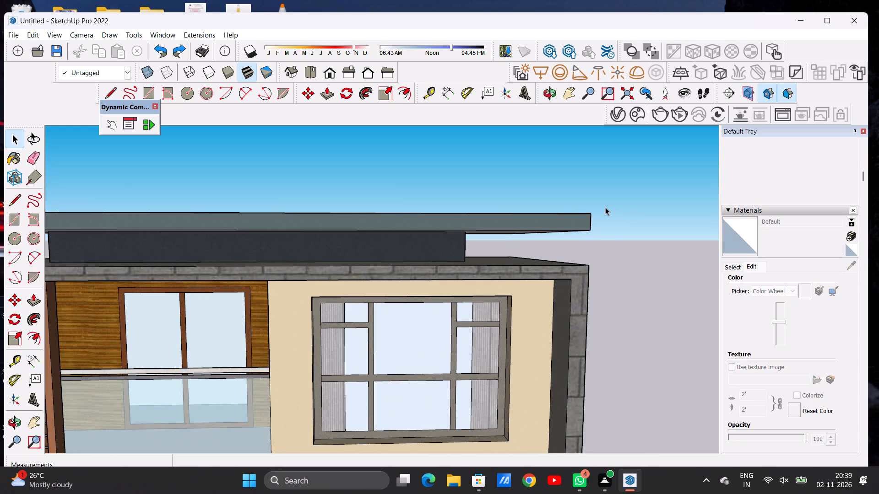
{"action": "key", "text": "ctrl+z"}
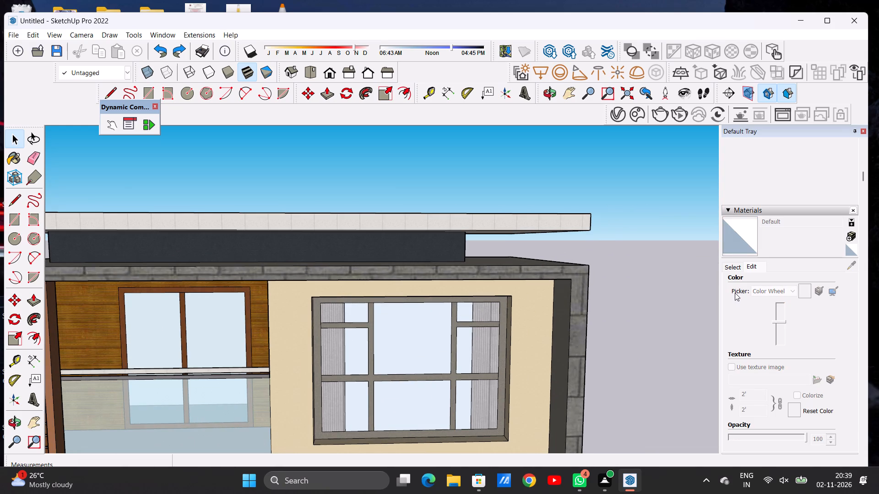
Paint the roof slab's front edge with Asphalt New from the Asphalt and Concrete collection.
{"action": "left_click", "coordinate": [737, 263]}
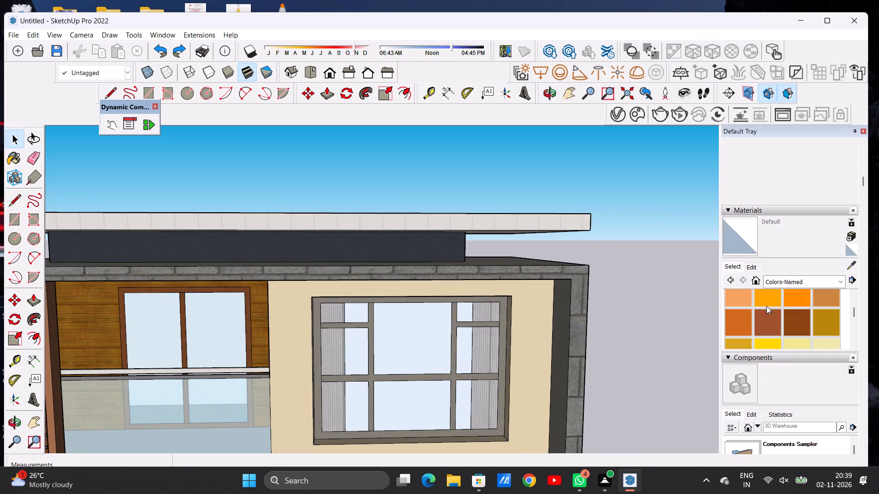
{"action": "left_click", "coordinate": [778, 279]}
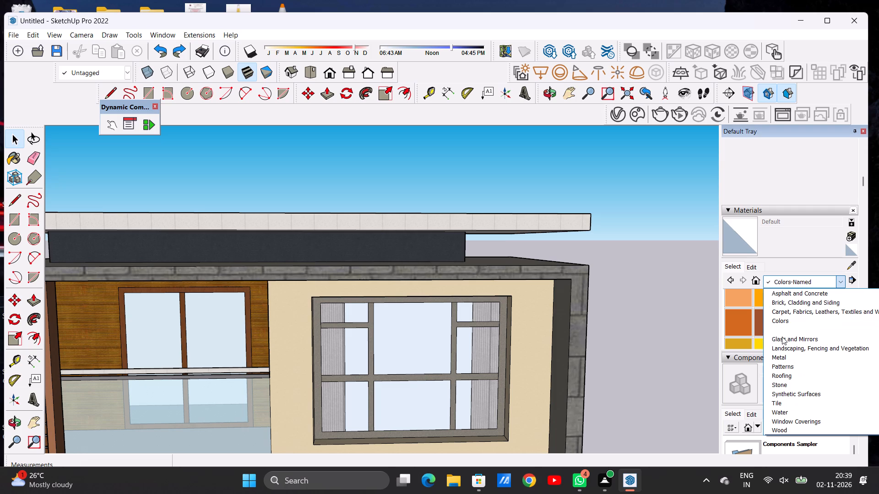
{"action": "left_click", "coordinate": [788, 295]}
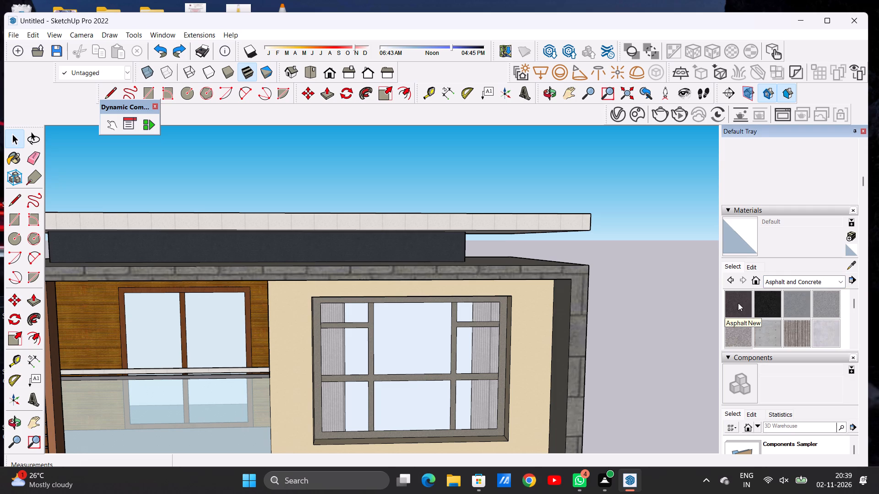
{"action": "left_click", "coordinate": [738, 303]}
{"action": "scroll", "coordinate": [571, 214], "scroll_direction": "up", "scroll_amount": 13}
{"action": "left_click", "coordinate": [573, 227]}
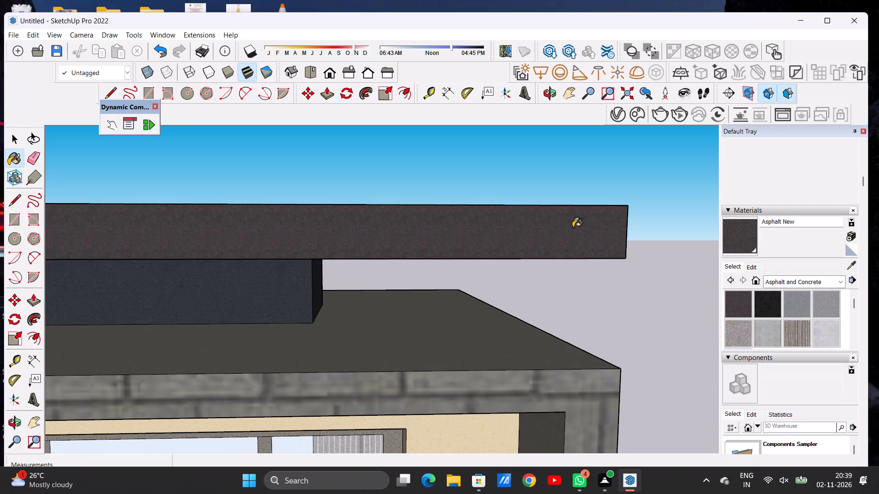
Lighten the Asphalt New material's colour to a mid purplish grey, keeping its texture image.
{"action": "left_click", "coordinate": [750, 265]}
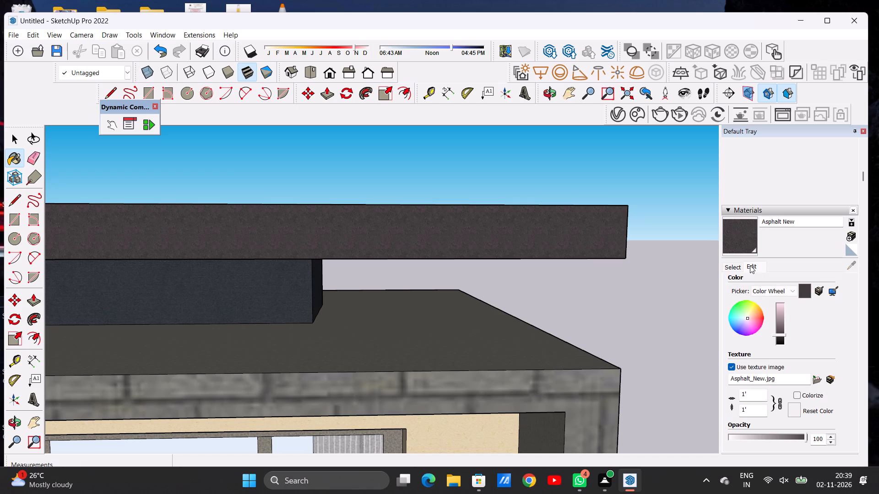
{"action": "left_click", "coordinate": [779, 330]}
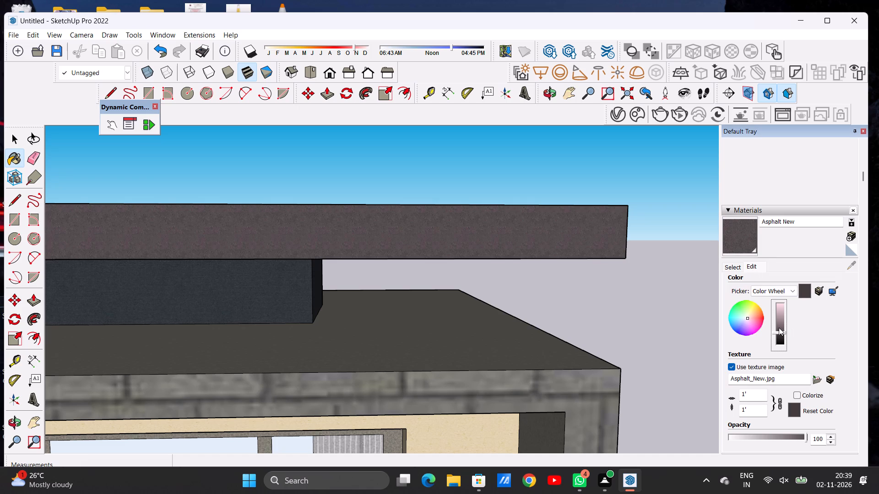
{"action": "left_click", "coordinate": [779, 326]}
{"action": "scroll", "coordinate": [511, 250], "scroll_direction": "down", "scroll_amount": 5}
{"action": "scroll", "coordinate": [511, 250], "scroll_direction": "up", "scroll_amount": 1}
{"action": "scroll", "coordinate": [511, 250], "scroll_direction": "down", "scroll_amount": 3}
{"action": "scroll", "coordinate": [451, 247], "scroll_direction": "down", "scroll_amount": 6}
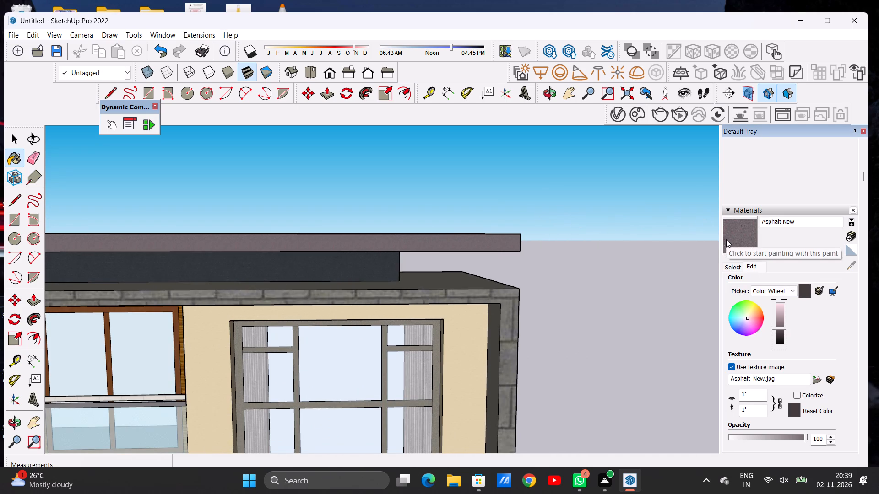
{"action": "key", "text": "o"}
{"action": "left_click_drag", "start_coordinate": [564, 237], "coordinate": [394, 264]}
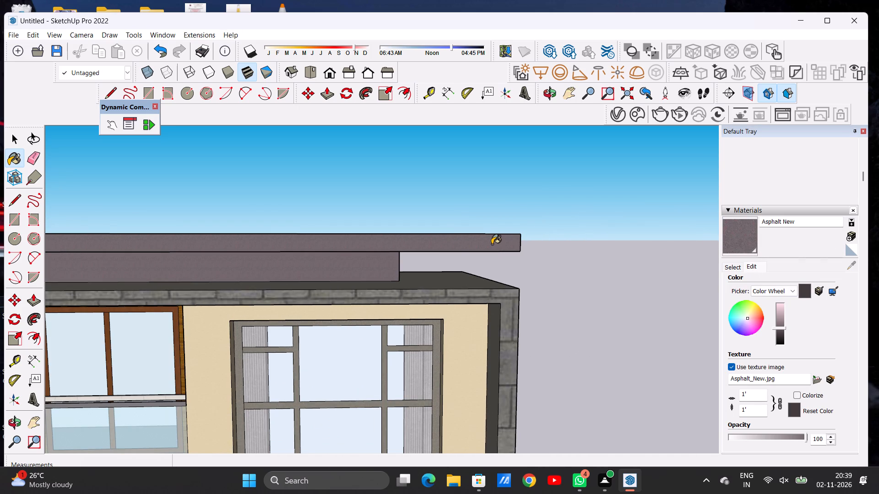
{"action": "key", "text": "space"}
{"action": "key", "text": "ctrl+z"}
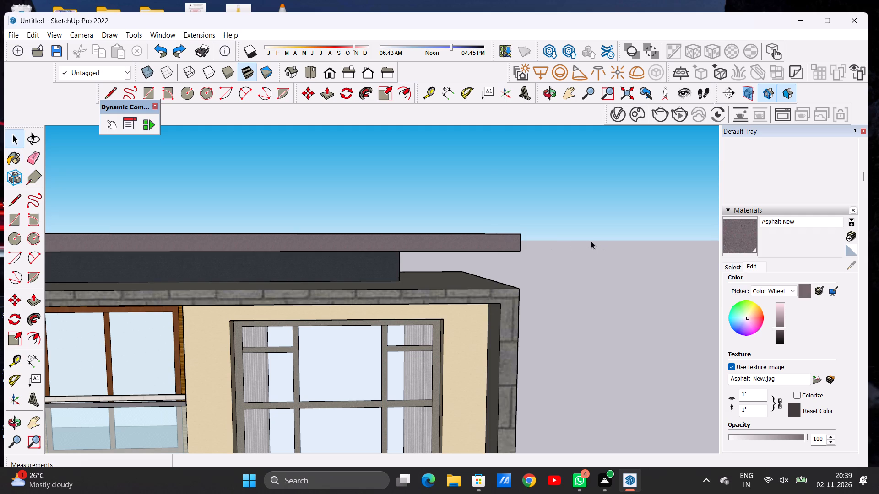
Paint the roof slab's top face and the side edge next to the large upper window with the lightened Asphalt New.
{"action": "key", "text": "o"}
{"action": "left_click_drag", "start_coordinate": [551, 215], "coordinate": [367, 271]}
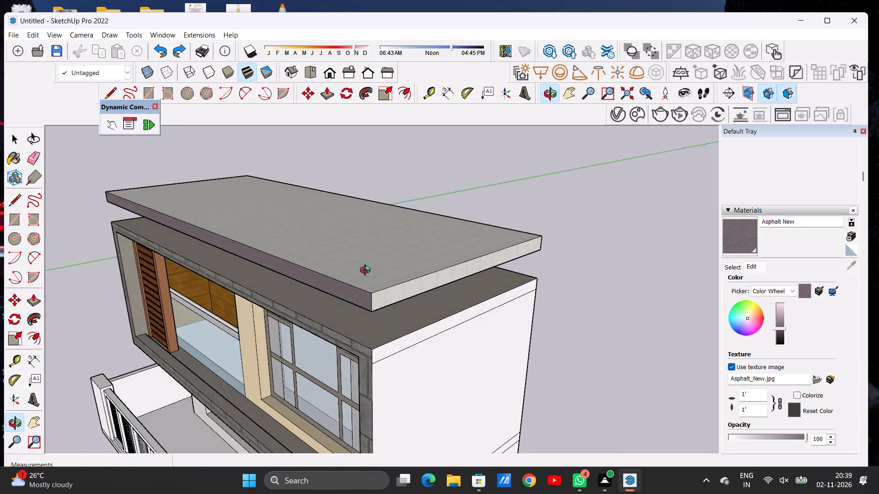
{"action": "left_click_drag", "start_coordinate": [367, 271], "coordinate": [359, 273]}
{"action": "scroll", "coordinate": [369, 296], "scroll_direction": "up", "scroll_amount": 8}
{"action": "left_click", "coordinate": [743, 236]}
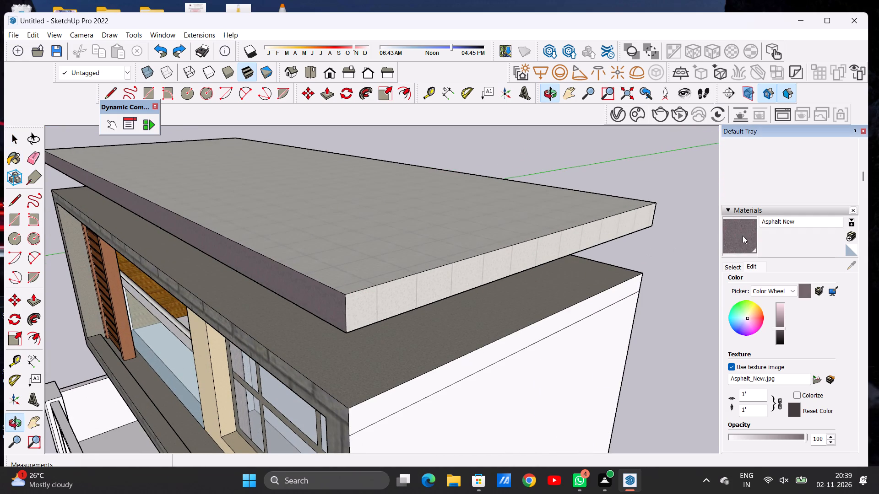
{"action": "scroll", "coordinate": [337, 308], "scroll_direction": "up", "scroll_amount": 6}
{"action": "left_click", "coordinate": [326, 306]}
{"action": "left_click", "coordinate": [371, 305]}
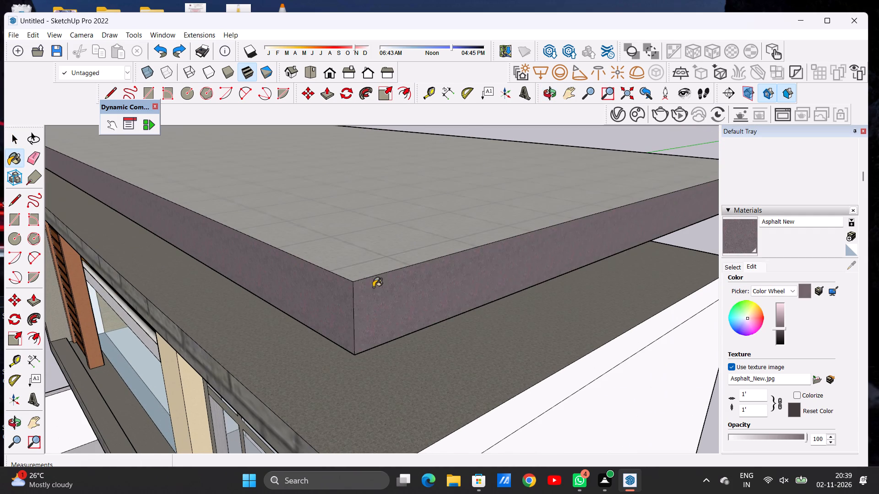
{"action": "left_click", "coordinate": [369, 263]}
{"action": "scroll", "coordinate": [363, 259], "scroll_direction": "down", "scroll_amount": 8}
{"action": "scroll", "coordinate": [364, 267], "scroll_direction": "up", "scroll_amount": 1}
{"action": "scroll", "coordinate": [365, 268], "scroll_direction": "down", "scroll_amount": 6}
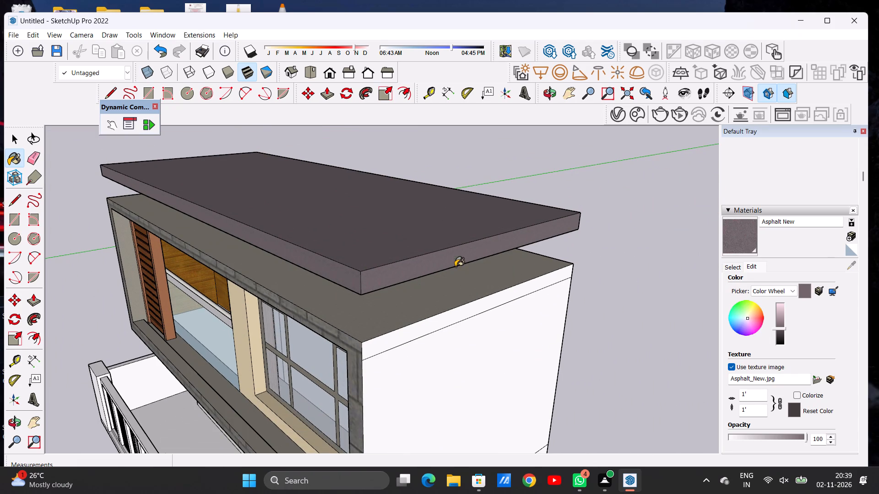
Paint the roof slab's rear edge and remaining side edge with the lightened Asphalt New.
{"action": "key", "text": "space"}
{"action": "type", "text": "O"}
{"action": "left_click_drag", "start_coordinate": [580, 226], "coordinate": [232, 245]}
{"action": "left_click_drag", "start_coordinate": [586, 165], "coordinate": [450, 161]}
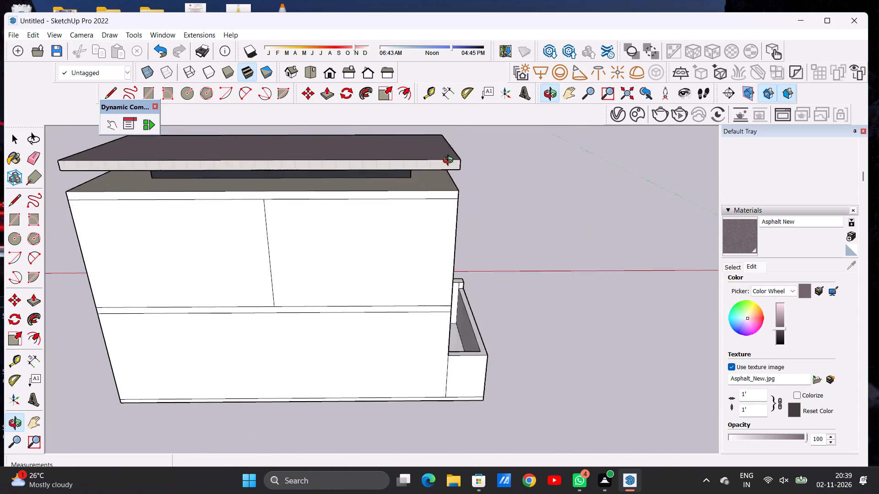
{"action": "left_click_drag", "start_coordinate": [450, 161], "coordinate": [357, 197]}
{"action": "scroll", "coordinate": [360, 217], "scroll_direction": "up", "scroll_amount": 8}
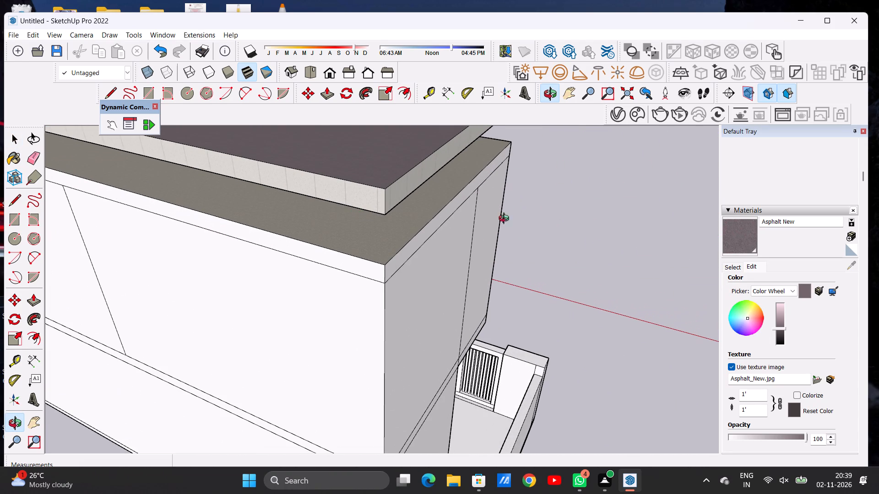
{"action": "left_click", "coordinate": [743, 234]}
{"action": "scroll", "coordinate": [390, 184], "scroll_direction": "up", "scroll_amount": 4}
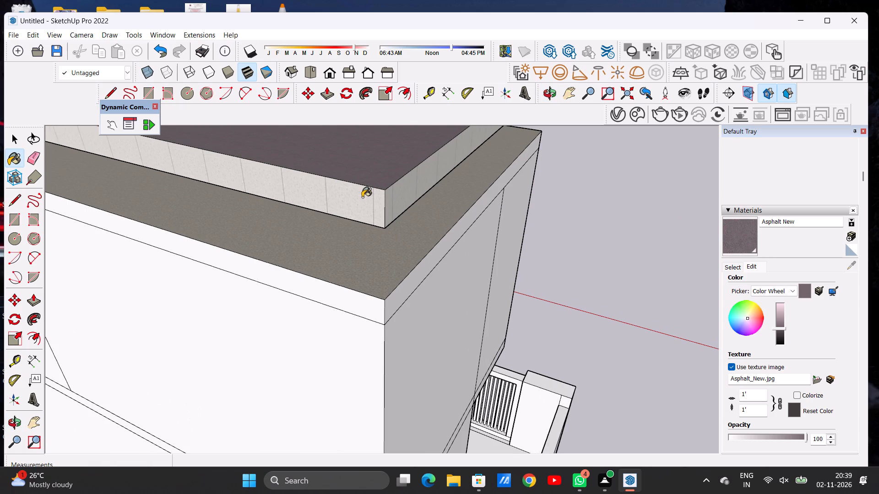
{"action": "left_click", "coordinate": [362, 197]}
{"action": "left_click", "coordinate": [392, 198]}
Examine the repainted roof slab with the whole house from the side and front, including the slab's underside.
{"action": "key", "text": "space"}
{"action": "type", "text": "O"}
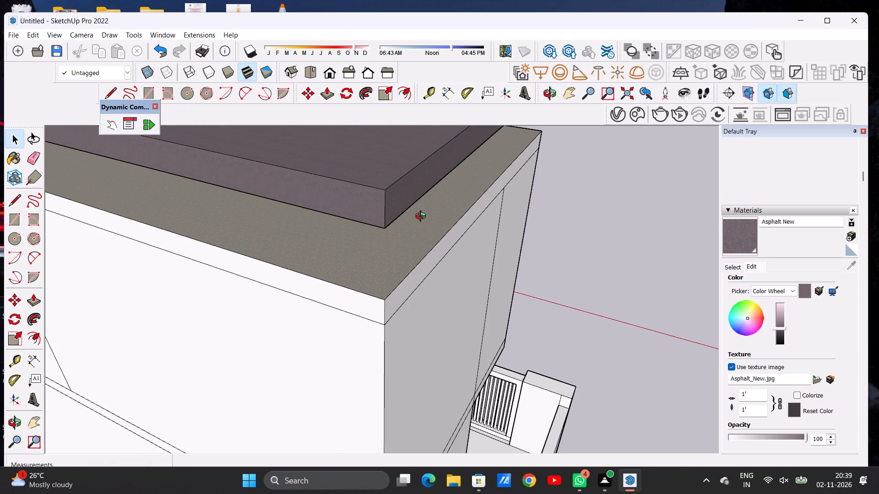
{"action": "left_click_drag", "start_coordinate": [475, 230], "coordinate": [347, 209]}
{"action": "scroll", "coordinate": [381, 216], "scroll_direction": "down", "scroll_amount": 16}
{"action": "left_click_drag", "start_coordinate": [468, 203], "coordinate": [285, 167]}
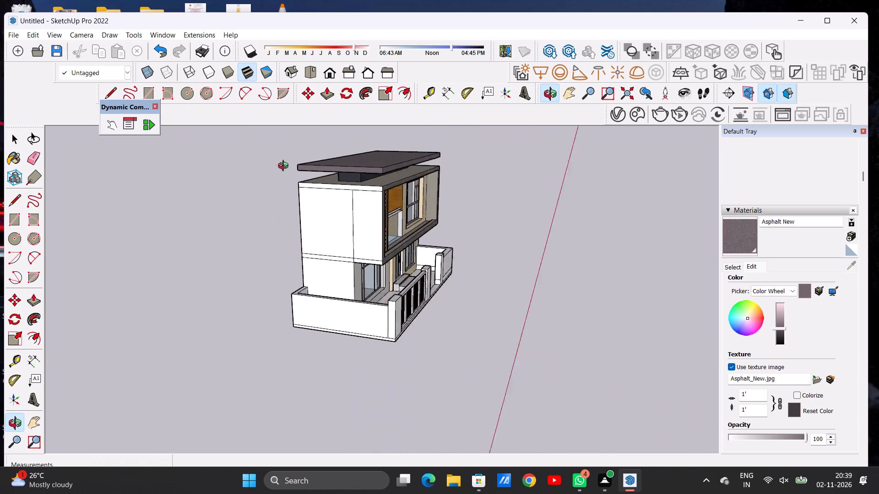
{"action": "left_click_drag", "start_coordinate": [285, 167], "coordinate": [228, 167]}
{"action": "scroll", "coordinate": [342, 166], "scroll_direction": "up", "scroll_amount": 10}
{"action": "left_click_drag", "start_coordinate": [386, 194], "coordinate": [363, 120]}
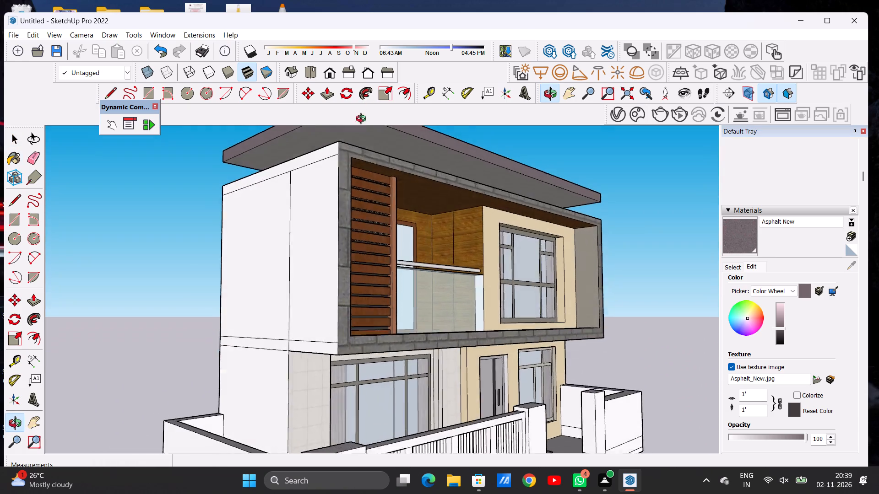
{"action": "left_click_drag", "start_coordinate": [363, 120], "coordinate": [343, 166]}
{"action": "scroll", "coordinate": [328, 226], "scroll_direction": "down", "scroll_amount": 10}
{"action": "scroll", "coordinate": [371, 184], "scroll_direction": "up", "scroll_amount": 3}
{"action": "scroll", "coordinate": [359, 187], "scroll_direction": "down", "scroll_amount": 1}
{"action": "scroll", "coordinate": [358, 187], "scroll_direction": "up", "scroll_amount": 11}
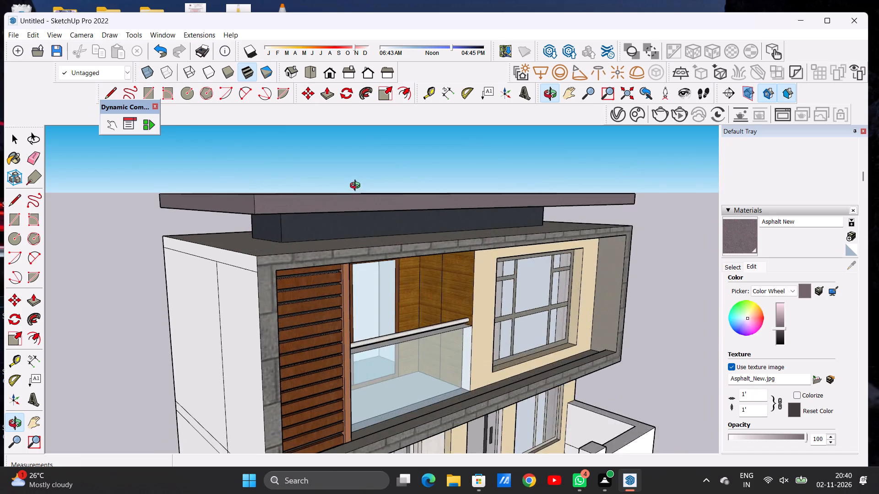
{"action": "scroll", "coordinate": [357, 187], "scroll_direction": "up", "scroll_amount": 3}
{"action": "left_click_drag", "start_coordinate": [333, 239], "coordinate": [344, 133]}
{"action": "key", "text": "space"}
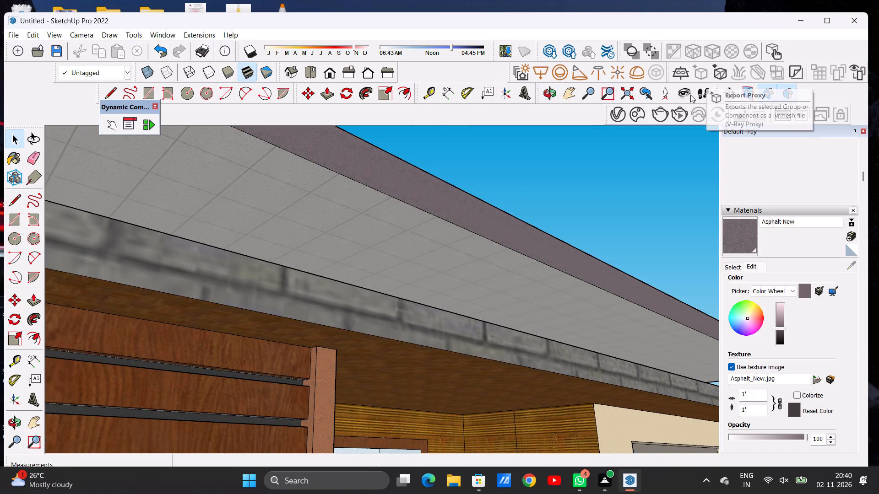
Paint both faces of the roof slab's underside, the front section and the remaining rear section, with the lightened Asphalt New.
{"action": "left_click", "coordinate": [741, 241]}
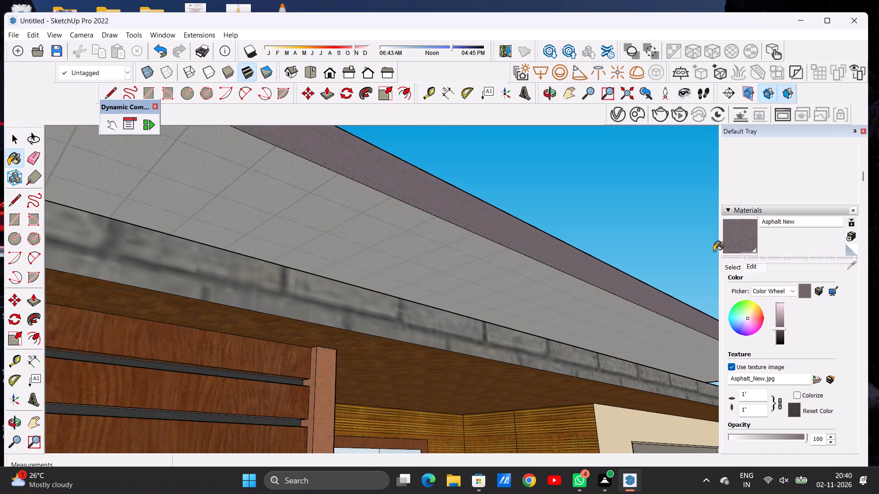
{"action": "left_click", "coordinate": [477, 261]}
{"action": "key", "text": "space"}
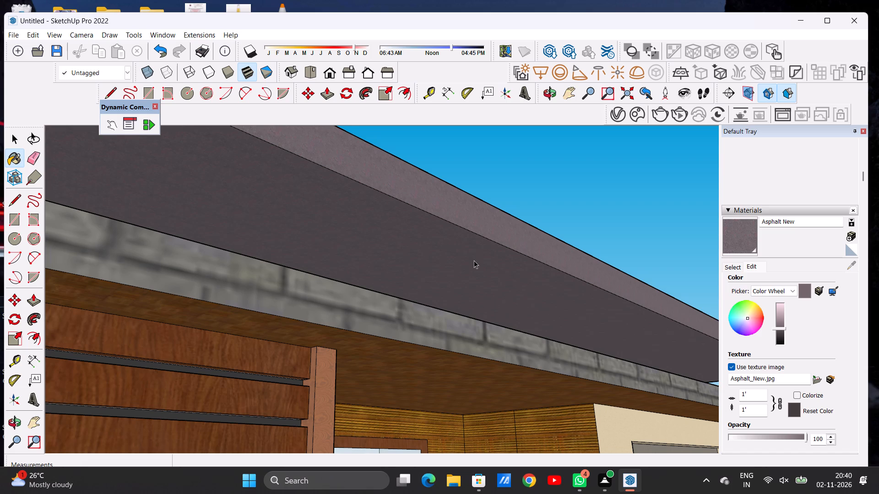
{"action": "key", "text": "o"}
{"action": "left_click_drag", "start_coordinate": [507, 255], "coordinate": [420, 266]}
{"action": "scroll", "coordinate": [472, 260], "scroll_direction": "down", "scroll_amount": 14}
{"action": "left_click_drag", "start_coordinate": [370, 260], "coordinate": [377, 267]}
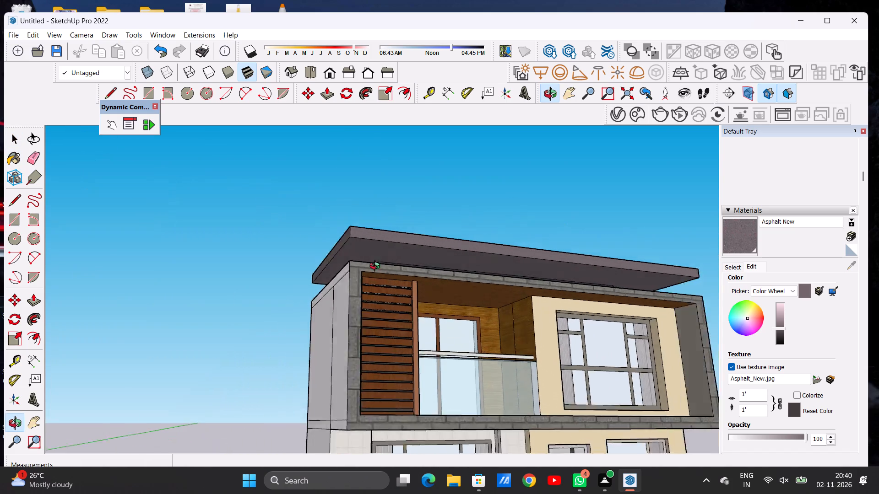
{"action": "left_click_drag", "start_coordinate": [377, 267], "coordinate": [578, 283]}
{"action": "scroll", "coordinate": [315, 272], "scroll_direction": "up", "scroll_amount": 5}
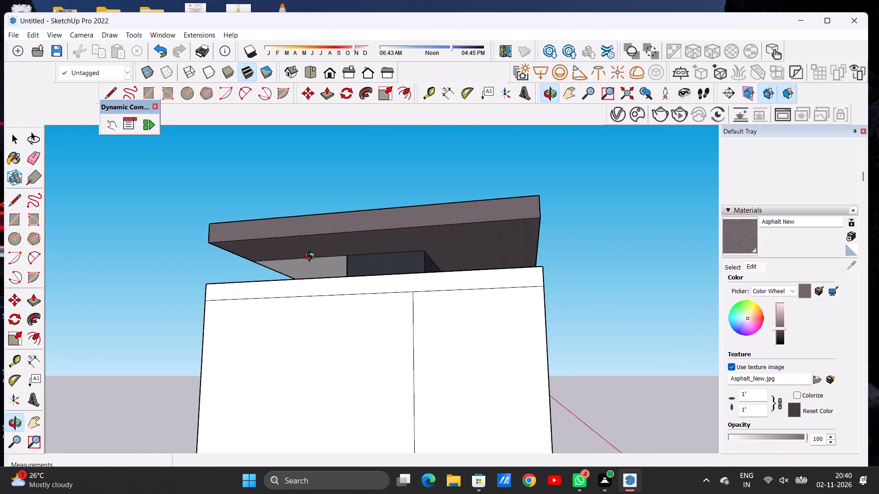
{"action": "left_click_drag", "start_coordinate": [314, 258], "coordinate": [543, 263]}
{"action": "scroll", "coordinate": [386, 266], "scroll_direction": "up", "scroll_amount": 7}
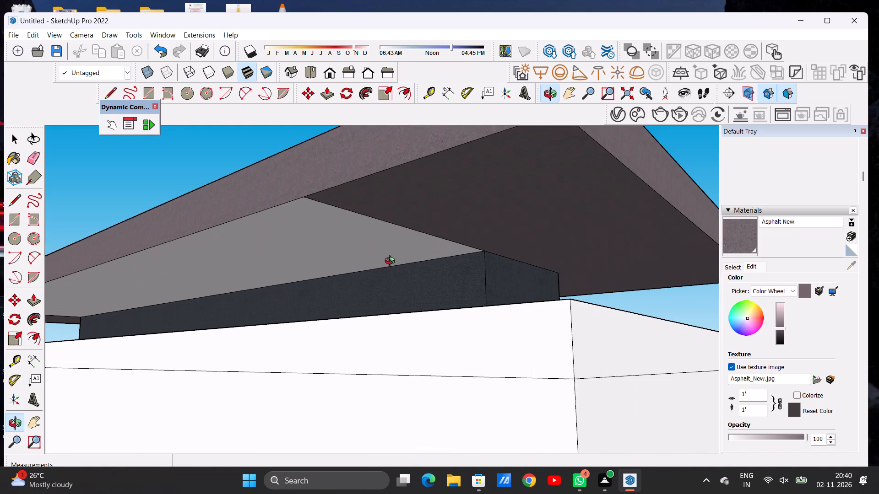
{"action": "left_click", "coordinate": [747, 233]}
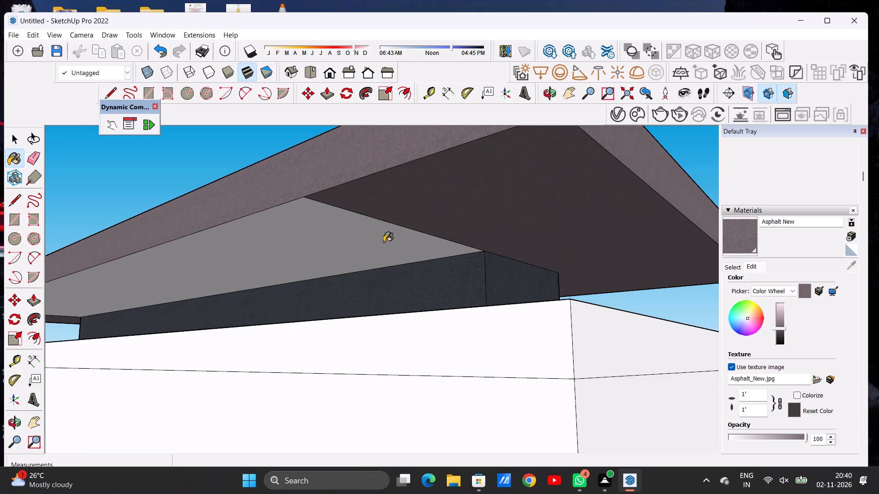
{"action": "left_click", "coordinate": [384, 242]}
{"action": "key", "text": "space"}
Examine the painted roof slab's underside and its overhang above the dark roof base, close up and with the whole front facade.
{"action": "type", "text": "O"}
{"action": "left_click_drag", "start_coordinate": [486, 214], "coordinate": [320, 225]}
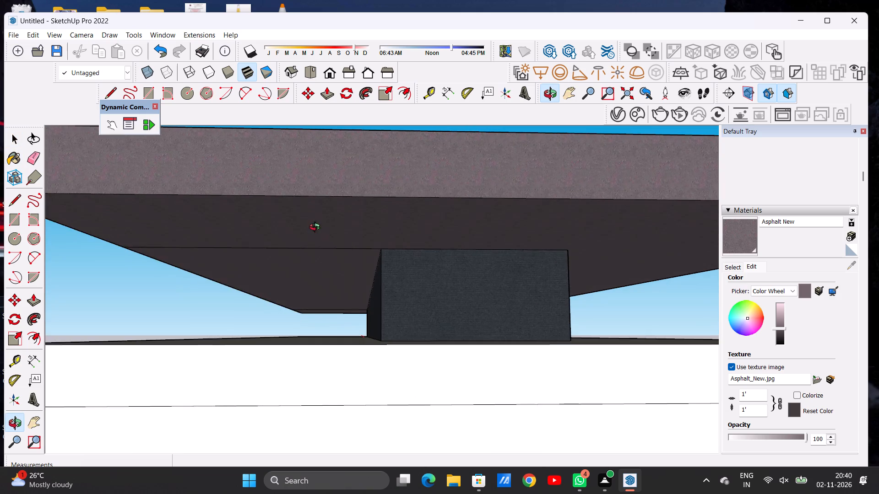
{"action": "scroll", "coordinate": [325, 232], "scroll_direction": "down", "scroll_amount": 13}
{"action": "left_click_drag", "start_coordinate": [465, 235], "coordinate": [219, 242]}
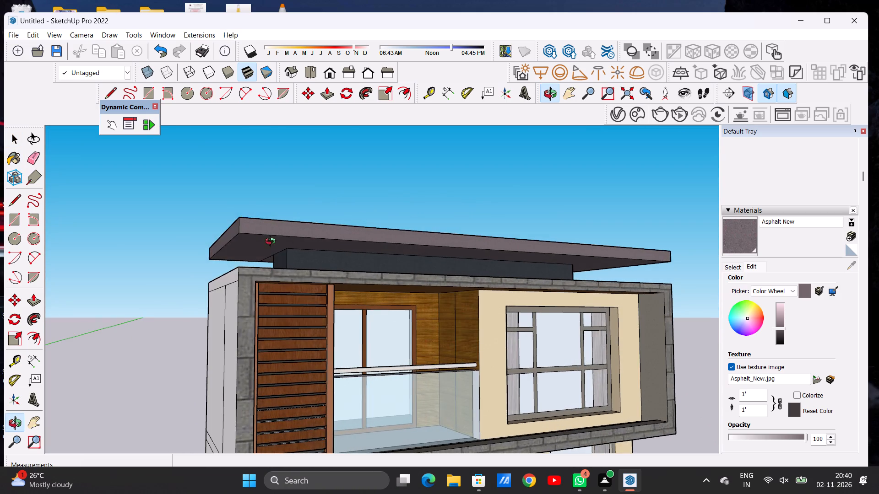
{"action": "left_click_drag", "start_coordinate": [444, 243], "coordinate": [332, 243]}
{"action": "scroll", "coordinate": [260, 244], "scroll_direction": "down", "scroll_amount": 8}
{"action": "scroll", "coordinate": [509, 247], "scroll_direction": "up", "scroll_amount": 4}
{"action": "scroll", "coordinate": [507, 252], "scroll_direction": "down", "scroll_amount": 1}
{"action": "scroll", "coordinate": [499, 253], "scroll_direction": "up", "scroll_amount": 1}
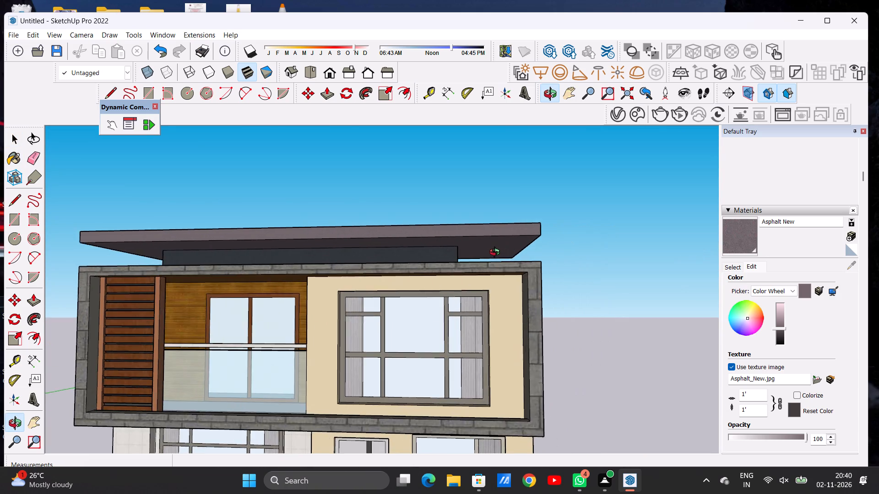
{"action": "scroll", "coordinate": [497, 253], "scroll_direction": "up", "scroll_amount": 2}
{"action": "scroll", "coordinate": [496, 253], "scroll_direction": "down", "scroll_amount": 1}
{"action": "scroll", "coordinate": [496, 253], "scroll_direction": "up", "scroll_amount": 11}
{"action": "left_click_drag", "start_coordinate": [496, 257], "coordinate": [498, 268]}
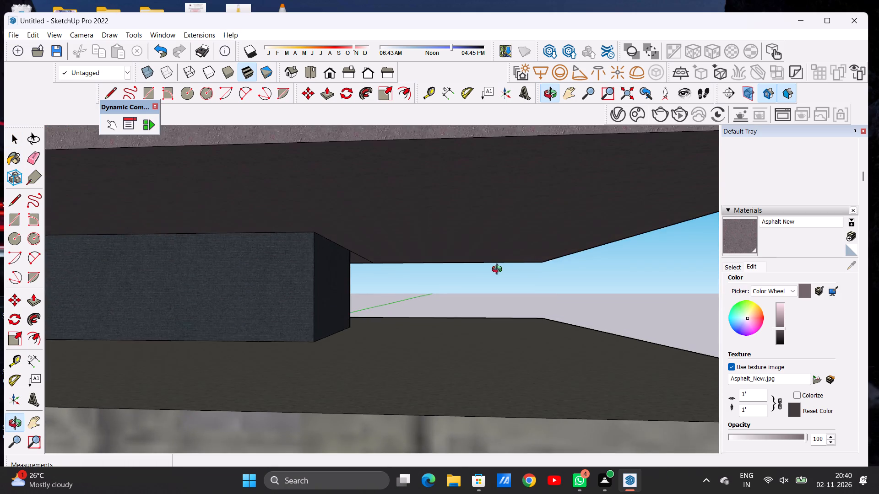
{"action": "scroll", "coordinate": [499, 270], "scroll_direction": "down", "scroll_amount": 20}
{"action": "scroll", "coordinate": [499, 270], "scroll_direction": "down", "scroll_amount": 2}
{"action": "left_click_drag", "start_coordinate": [466, 269], "coordinate": [483, 281]}
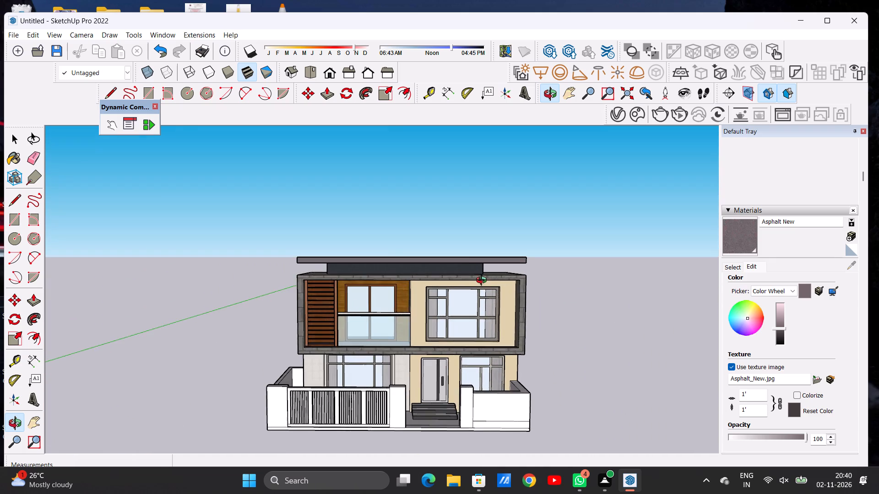
{"action": "left_click_drag", "start_coordinate": [483, 281], "coordinate": [483, 280]}
{"action": "left_click_drag", "start_coordinate": [481, 268], "coordinate": [475, 263]}
{"action": "scroll", "coordinate": [464, 255], "scroll_direction": "down", "scroll_amount": 5}
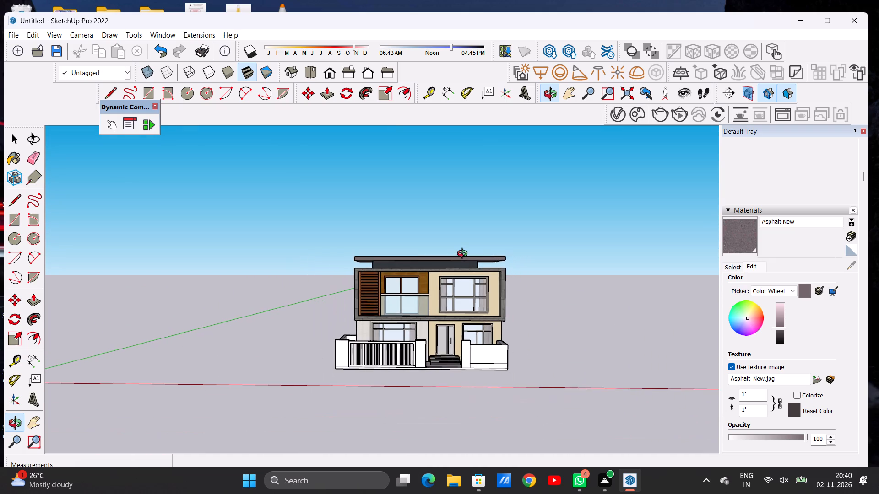
{"action": "scroll", "coordinate": [471, 285], "scroll_direction": "up", "scroll_amount": 3}
{"action": "scroll", "coordinate": [471, 288], "scroll_direction": "down", "scroll_amount": 1}
{"action": "scroll", "coordinate": [470, 290], "scroll_direction": "up", "scroll_amount": 15}
Examine the front facade's large upper window, balcony, ground-floor windows and boundary wall, close up and from above with the whole house.
{"action": "left_click_drag", "start_coordinate": [464, 292], "coordinate": [341, 295]}
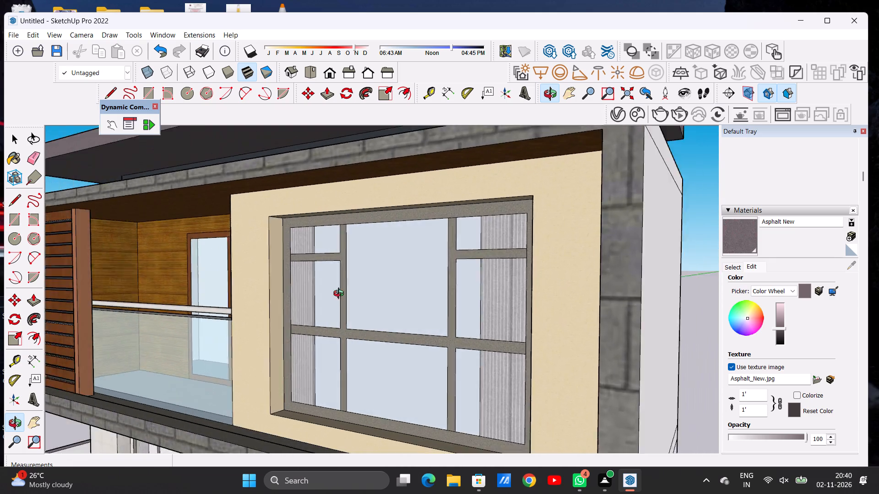
{"action": "left_click_drag", "start_coordinate": [341, 295], "coordinate": [459, 305]}
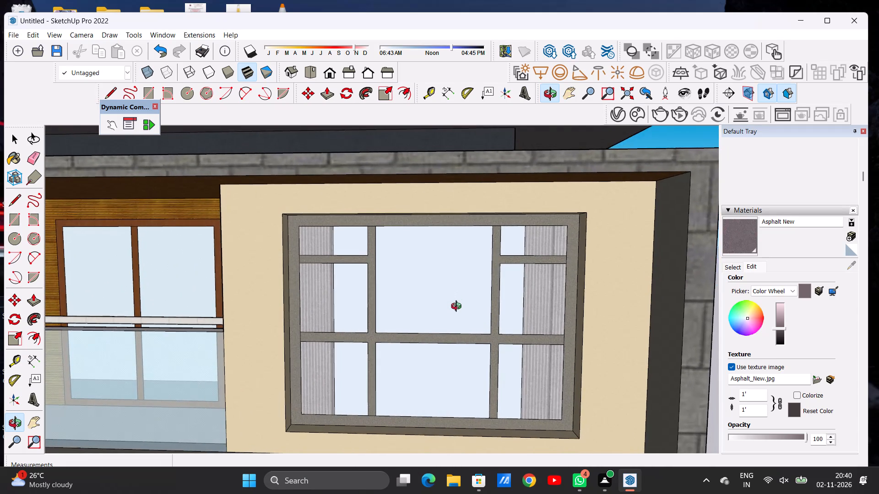
{"action": "scroll", "coordinate": [461, 278], "scroll_direction": "down", "scroll_amount": 14}
{"action": "scroll", "coordinate": [400, 280], "scroll_direction": "down", "scroll_amount": 1}
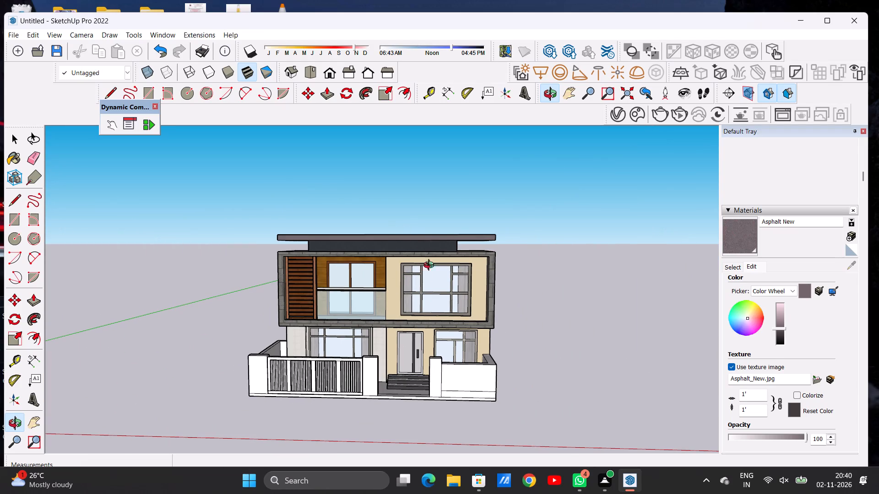
{"action": "scroll", "coordinate": [332, 359], "scroll_direction": "up", "scroll_amount": 5}
{"action": "scroll", "coordinate": [351, 344], "scroll_direction": "down", "scroll_amount": 1}
{"action": "scroll", "coordinate": [351, 343], "scroll_direction": "up", "scroll_amount": 1}
{"action": "scroll", "coordinate": [350, 343], "scroll_direction": "down", "scroll_amount": 1}
{"action": "scroll", "coordinate": [350, 343], "scroll_direction": "up", "scroll_amount": 5}
{"action": "scroll", "coordinate": [354, 335], "scroll_direction": "down", "scroll_amount": 1}
{"action": "scroll", "coordinate": [354, 335], "scroll_direction": "up", "scroll_amount": 4}
{"action": "left_click_drag", "start_coordinate": [383, 333], "coordinate": [369, 333]}
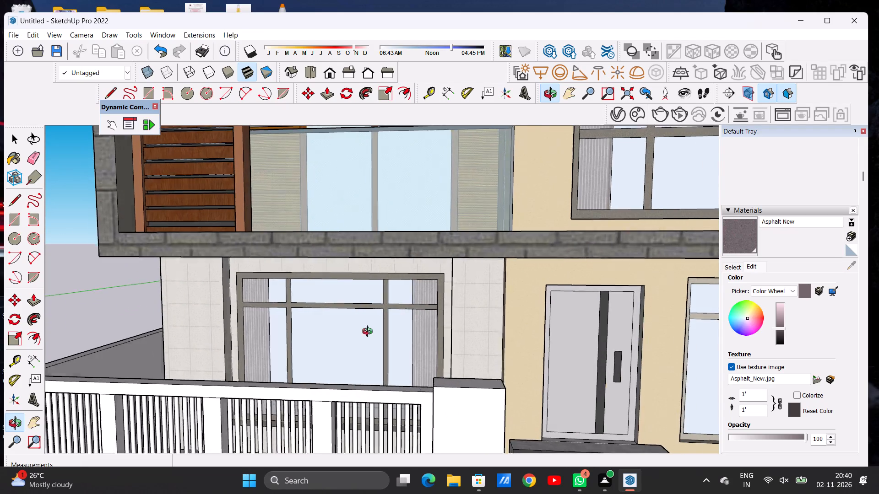
{"action": "left_click_drag", "start_coordinate": [369, 333], "coordinate": [260, 378]}
{"action": "scroll", "coordinate": [339, 348], "scroll_direction": "down", "scroll_amount": 7}
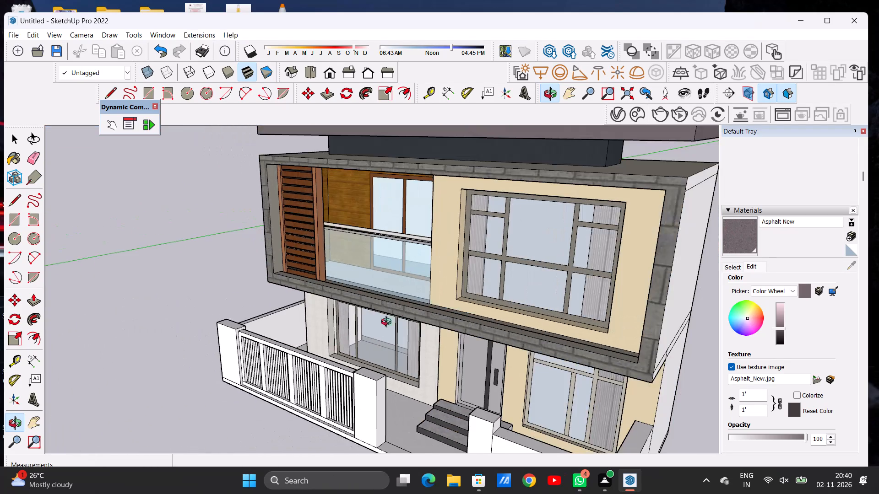
{"action": "left_click_drag", "start_coordinate": [494, 274], "coordinate": [418, 328]}
{"action": "scroll", "coordinate": [439, 336], "scroll_direction": "up", "scroll_amount": 12}
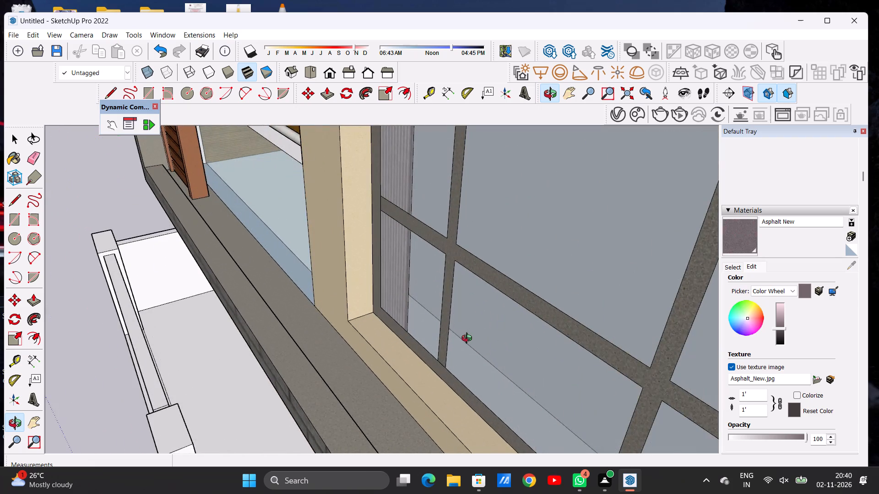
{"action": "left_click_drag", "start_coordinate": [455, 339], "coordinate": [495, 317]}
{"action": "scroll", "coordinate": [427, 328], "scroll_direction": "down", "scroll_amount": 7}
{"action": "scroll", "coordinate": [456, 260], "scroll_direction": "down", "scroll_amount": 5}
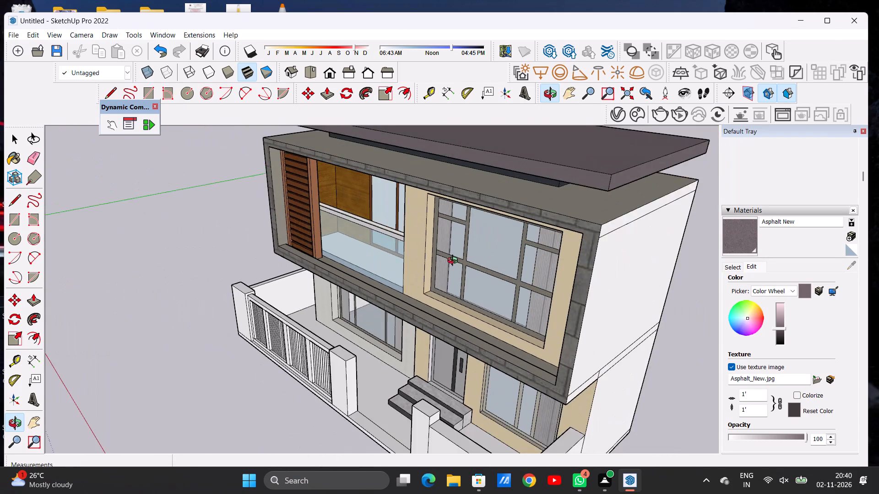
{"action": "scroll", "coordinate": [455, 262], "scroll_direction": "down", "scroll_amount": 7}
{"action": "left_click_drag", "start_coordinate": [408, 283], "coordinate": [545, 258]}
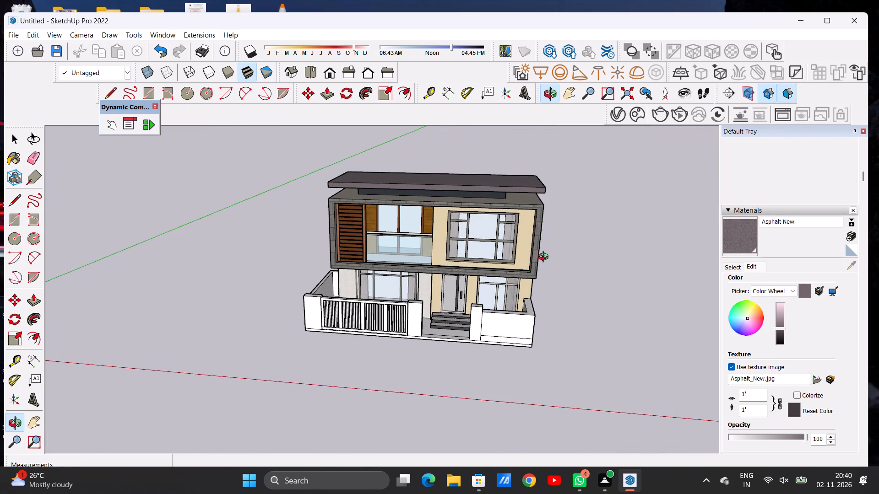
{"action": "scroll", "coordinate": [504, 269], "scroll_direction": "down", "scroll_amount": 3}
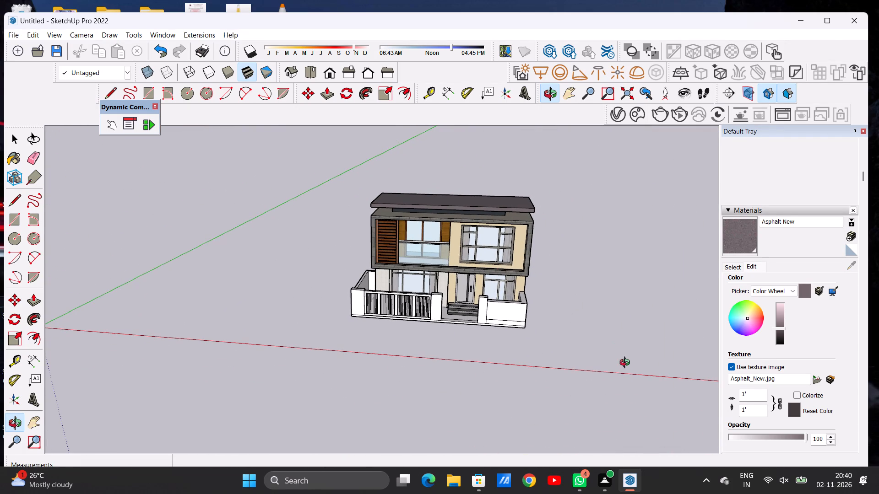
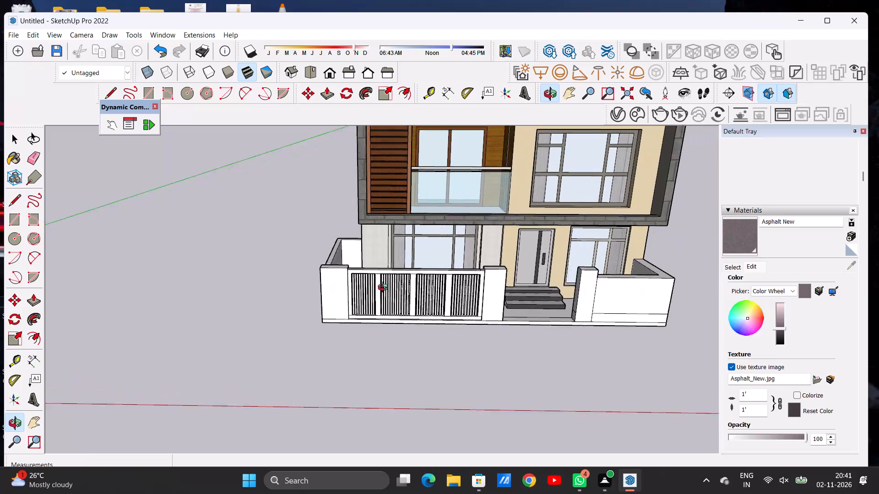
Paint the front gate's outer frame and its three vertical dividers with grey Color M05 from the Colors collection.
{"action": "scroll", "coordinate": [388, 274], "scroll_direction": "down", "scroll_amount": 7}
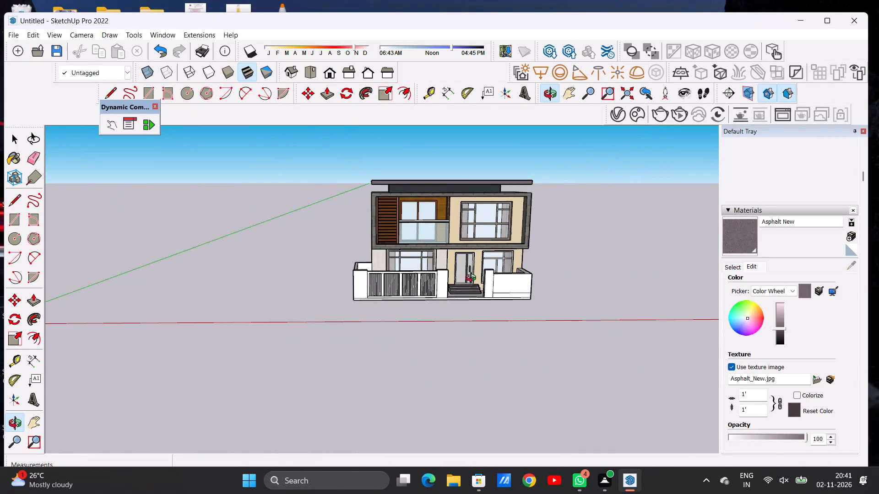
{"action": "left_click_drag", "start_coordinate": [525, 273], "coordinate": [508, 326]}
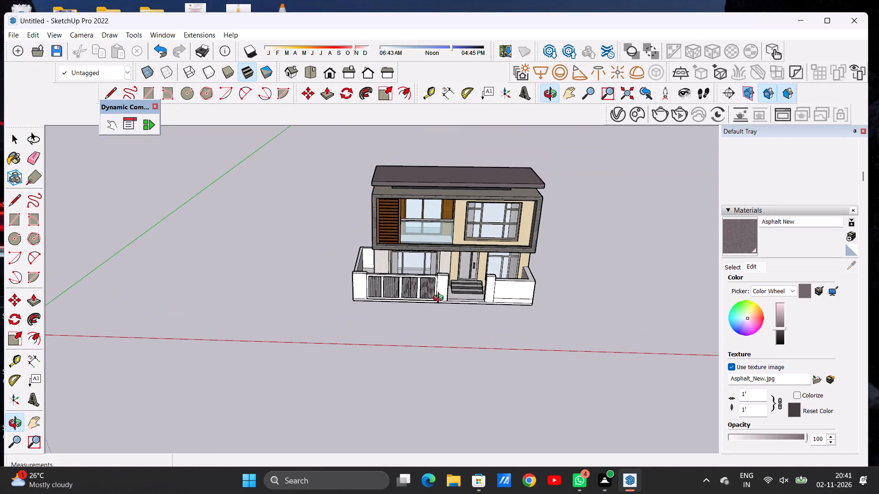
{"action": "scroll", "coordinate": [429, 291], "scroll_direction": "up", "scroll_amount": 11}
{"action": "key", "text": "space"}
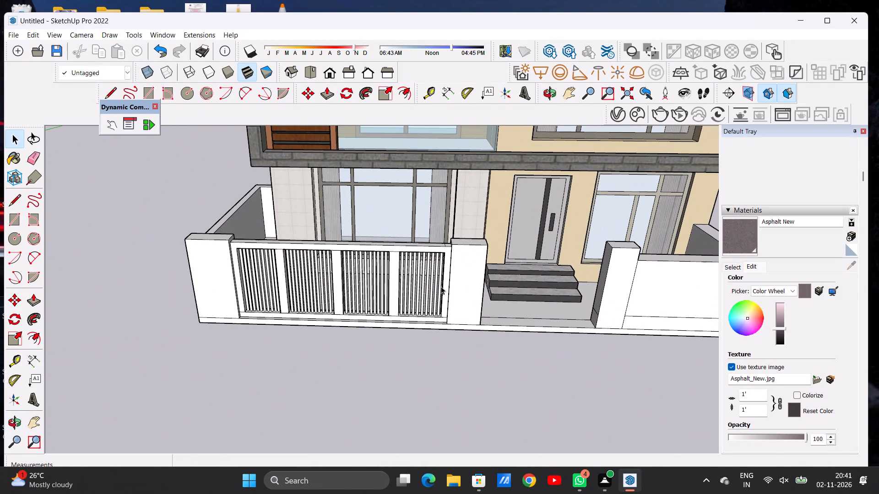
{"action": "left_click", "coordinate": [737, 263]}
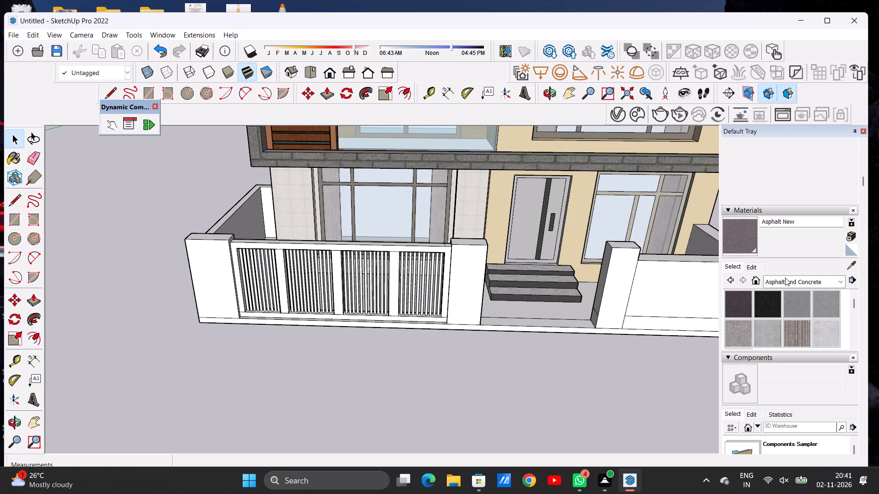
{"action": "left_click", "coordinate": [778, 282]}
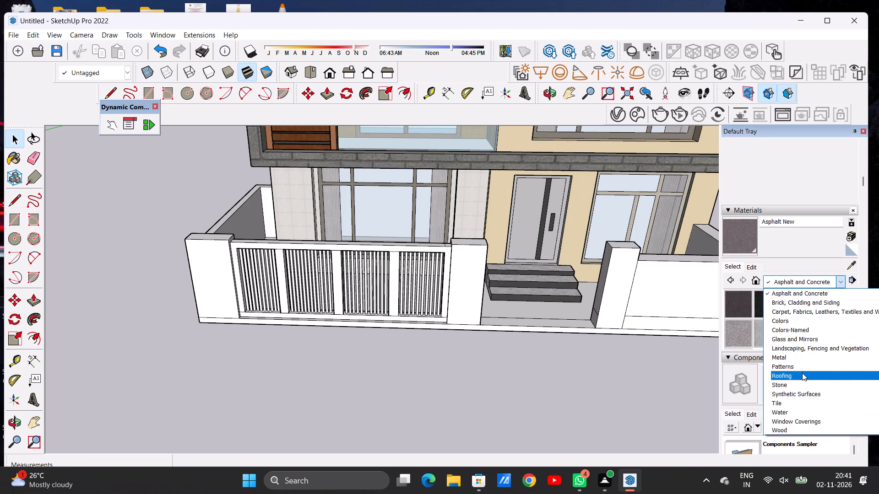
{"action": "left_click", "coordinate": [803, 322]}
{"action": "scroll", "coordinate": [808, 312], "scroll_direction": "down", "scroll_amount": 4}
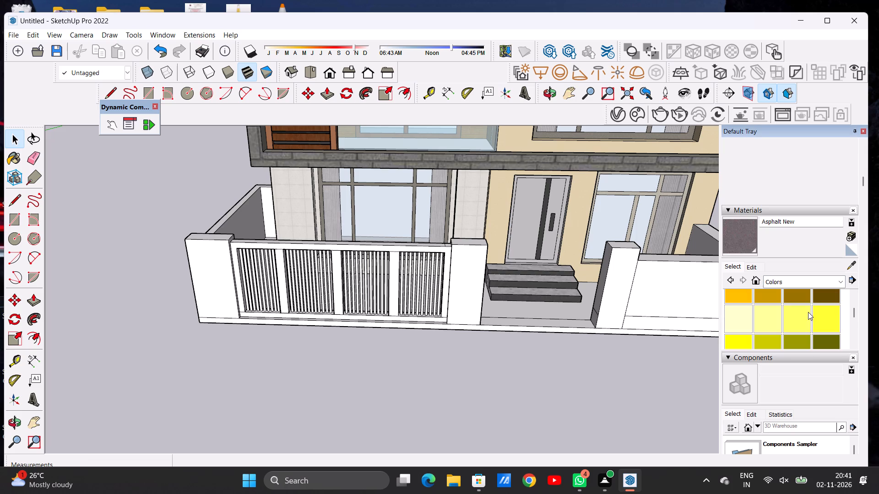
{"action": "scroll", "coordinate": [808, 312], "scroll_direction": "down", "scroll_amount": 9}
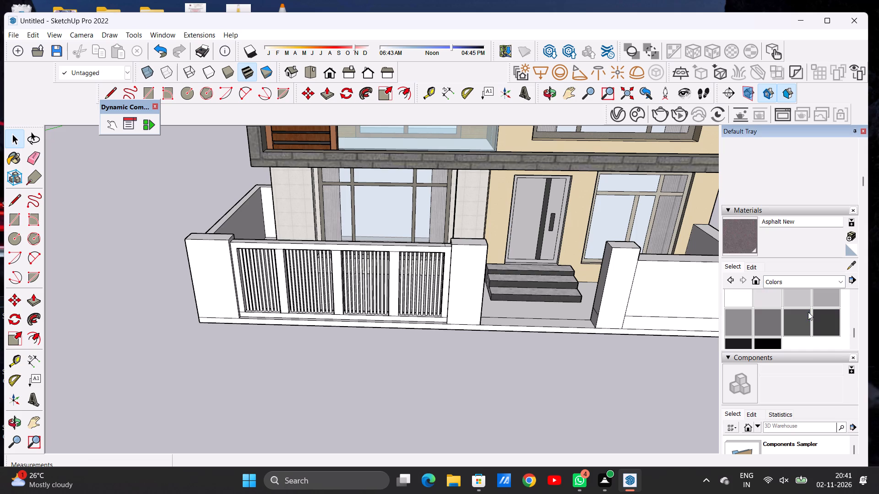
{"action": "left_click", "coordinate": [823, 322]}
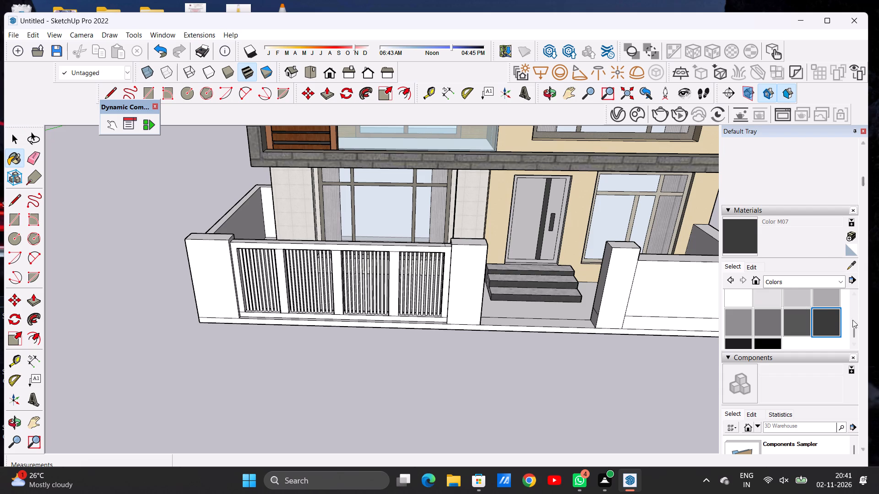
{"action": "left_click", "coordinate": [801, 318]}
{"action": "left_click", "coordinate": [773, 322]}
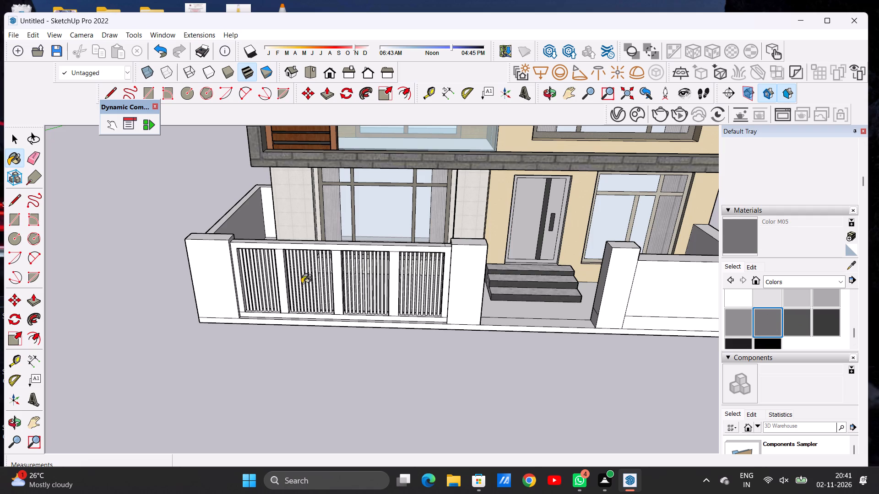
{"action": "scroll", "coordinate": [266, 289], "scroll_direction": "up", "scroll_amount": 12}
{"action": "left_click", "coordinate": [226, 309]}
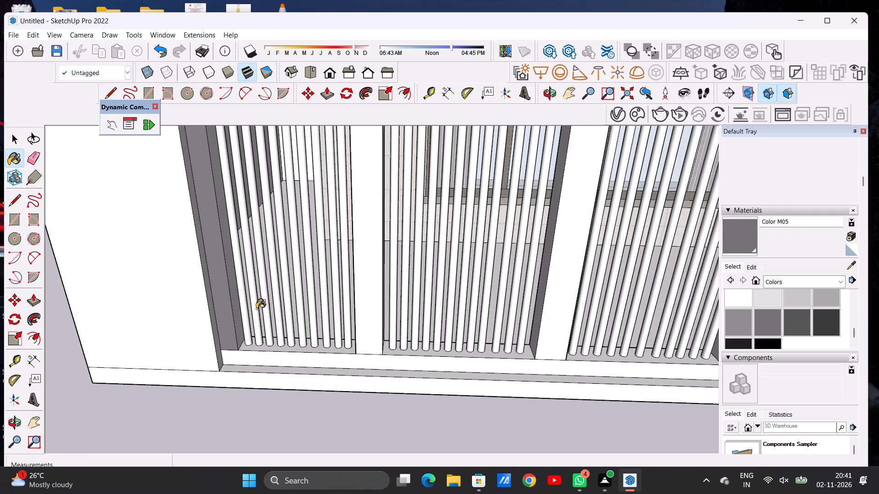
{"action": "left_click", "coordinate": [366, 288]}
{"action": "scroll", "coordinate": [360, 285], "scroll_direction": "down", "scroll_amount": 8}
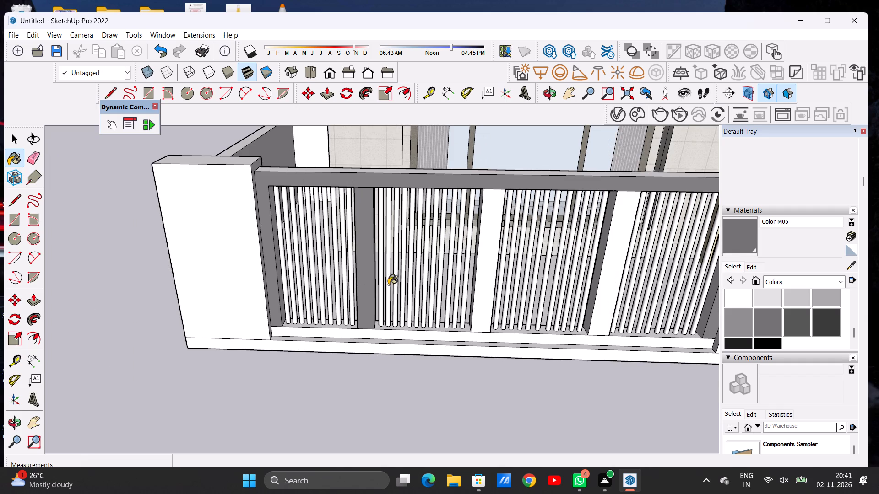
{"action": "left_click", "coordinate": [464, 264]}
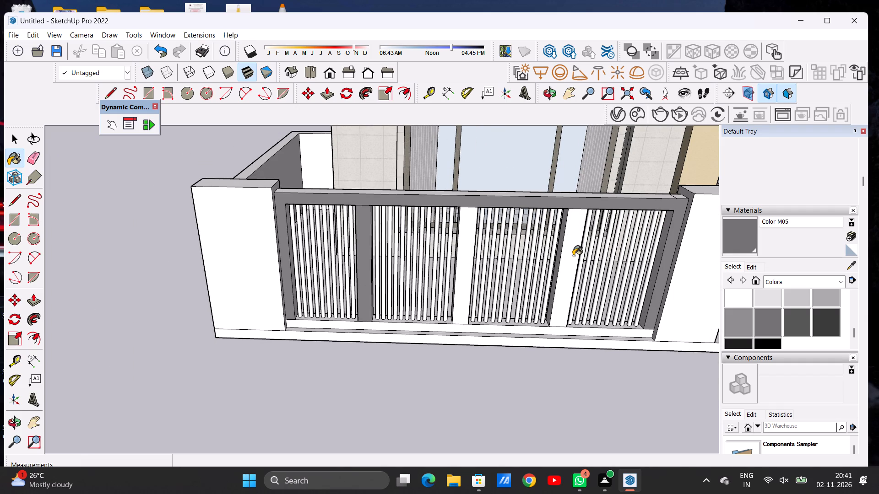
{"action": "left_click", "coordinate": [573, 256]}
Paint the front face of the gate's bottom rail with Color M05.
{"action": "scroll", "coordinate": [580, 326], "scroll_direction": "up", "scroll_amount": 6}
{"action": "scroll", "coordinate": [537, 329], "scroll_direction": "up", "scroll_amount": 1}
{"action": "scroll", "coordinate": [537, 329], "scroll_direction": "down", "scroll_amount": 1}
{"action": "scroll", "coordinate": [537, 329], "scroll_direction": "up", "scroll_amount": 5}
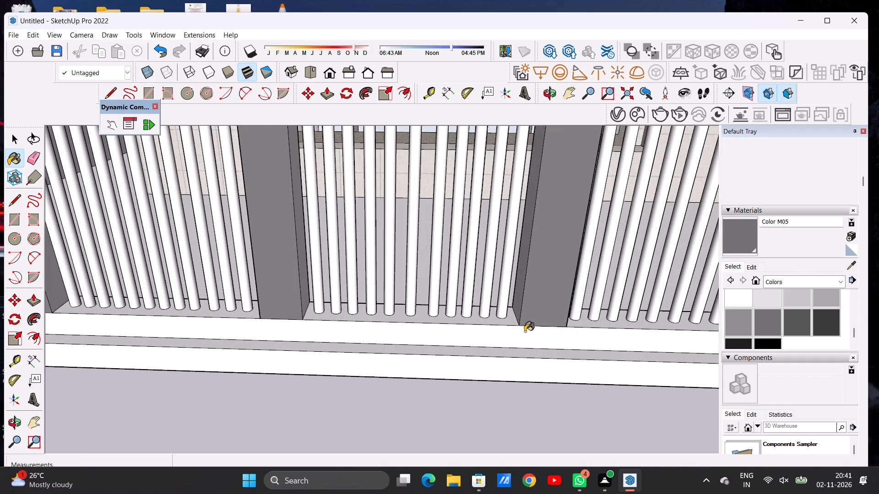
{"action": "left_click", "coordinate": [520, 333]}
{"action": "scroll", "coordinate": [520, 333], "scroll_direction": "down", "scroll_amount": 9}
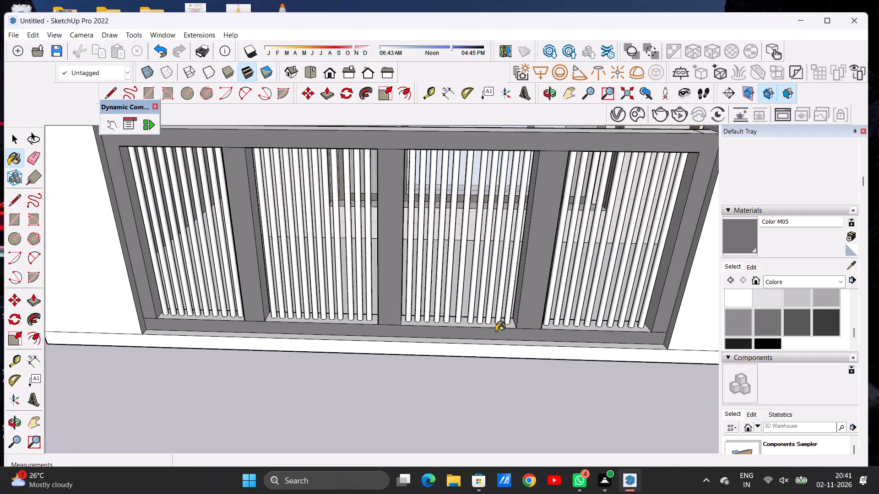
Paint the bottom rail's upper faces beneath the bars in all four gate panels with Color M05.
{"action": "scroll", "coordinate": [364, 337], "scroll_direction": "up", "scroll_amount": 3}
{"action": "scroll", "coordinate": [329, 340], "scroll_direction": "down", "scroll_amount": 1}
{"action": "scroll", "coordinate": [317, 341], "scroll_direction": "up", "scroll_amount": 3}
{"action": "scroll", "coordinate": [223, 303], "scroll_direction": "up", "scroll_amount": 2}
{"action": "scroll", "coordinate": [222, 303], "scroll_direction": "down", "scroll_amount": 1}
{"action": "scroll", "coordinate": [222, 305], "scroll_direction": "up", "scroll_amount": 3}
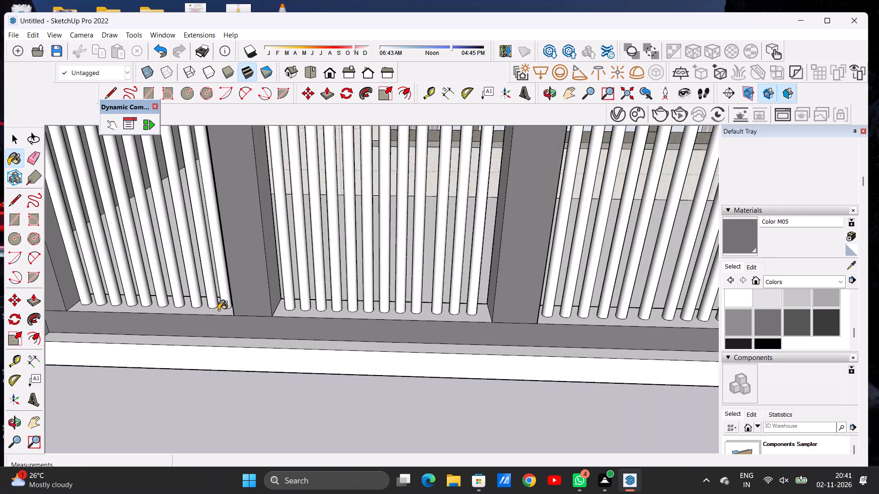
{"action": "scroll", "coordinate": [218, 311], "scroll_direction": "down", "scroll_amount": 1}
{"action": "scroll", "coordinate": [218, 311], "scroll_direction": "up", "scroll_amount": 3}
{"action": "left_click", "coordinate": [219, 311]}
{"action": "left_click", "coordinate": [301, 310]}
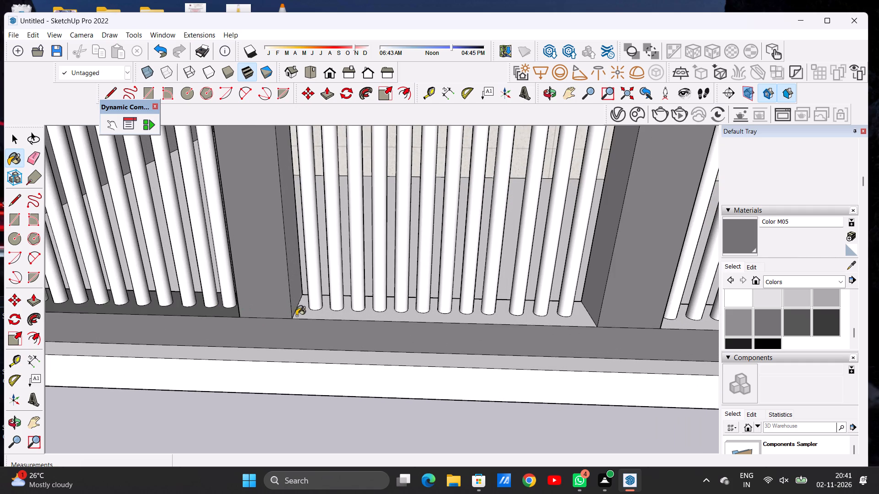
{"action": "scroll", "coordinate": [278, 321], "scroll_direction": "down", "scroll_amount": 12}
{"action": "scroll", "coordinate": [272, 319], "scroll_direction": "up", "scroll_amount": 1}
{"action": "scroll", "coordinate": [272, 319], "scroll_direction": "down", "scroll_amount": 4}
{"action": "scroll", "coordinate": [491, 317], "scroll_direction": "up", "scroll_amount": 13}
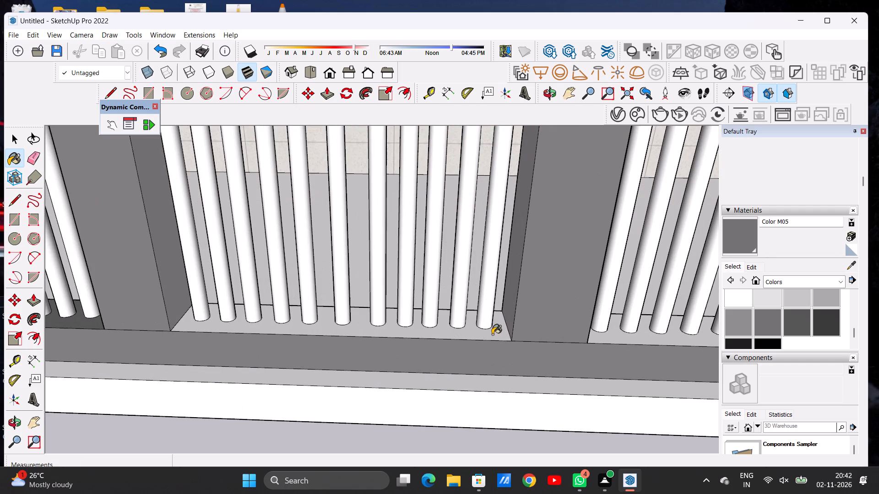
{"action": "left_click", "coordinate": [492, 334]}
{"action": "scroll", "coordinate": [358, 316], "scroll_direction": "down", "scroll_amount": 6}
{"action": "scroll", "coordinate": [497, 320], "scroll_direction": "up", "scroll_amount": 10}
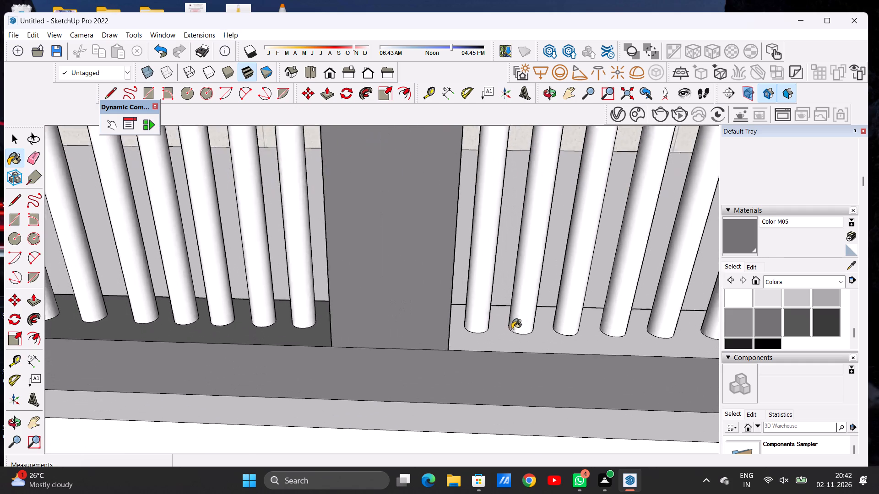
{"action": "scroll", "coordinate": [512, 329], "scroll_direction": "up", "scroll_amount": 2}
{"action": "left_click", "coordinate": [496, 335]}
{"action": "scroll", "coordinate": [442, 332], "scroll_direction": "down", "scroll_amount": 15}
{"action": "scroll", "coordinate": [478, 337], "scroll_direction": "down", "scroll_amount": 4}
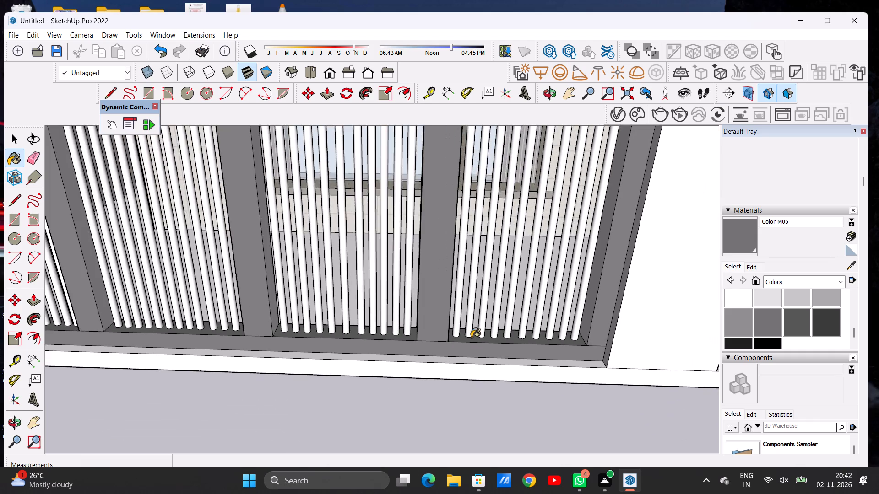
Paint the upper faces of the gate's top rail, including the short end piece beside the pillar, with Color M05.
{"action": "scroll", "coordinate": [470, 333], "scroll_direction": "down", "scroll_amount": 7}
{"action": "scroll", "coordinate": [559, 200], "scroll_direction": "up", "scroll_amount": 7}
{"action": "scroll", "coordinate": [553, 215], "scroll_direction": "down", "scroll_amount": 1}
{"action": "scroll", "coordinate": [553, 215], "scroll_direction": "up", "scroll_amount": 3}
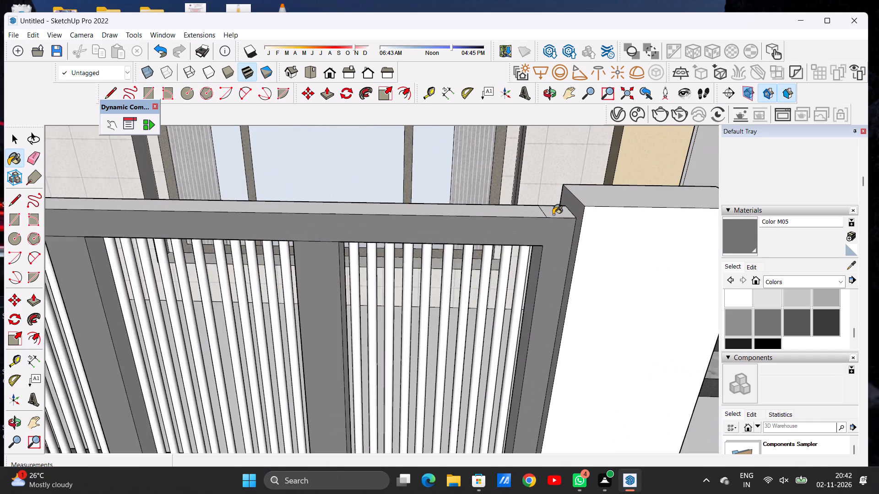
{"action": "scroll", "coordinate": [553, 213], "scroll_direction": "down", "scroll_amount": 1}
{"action": "scroll", "coordinate": [553, 213], "scroll_direction": "up", "scroll_amount": 1}
{"action": "scroll", "coordinate": [553, 213], "scroll_direction": "down", "scroll_amount": 1}
{"action": "scroll", "coordinate": [553, 213], "scroll_direction": "up", "scroll_amount": 4}
{"action": "left_click", "coordinate": [553, 209]}
{"action": "left_click", "coordinate": [525, 213]}
{"action": "scroll", "coordinate": [548, 242], "scroll_direction": "down", "scroll_amount": 7}
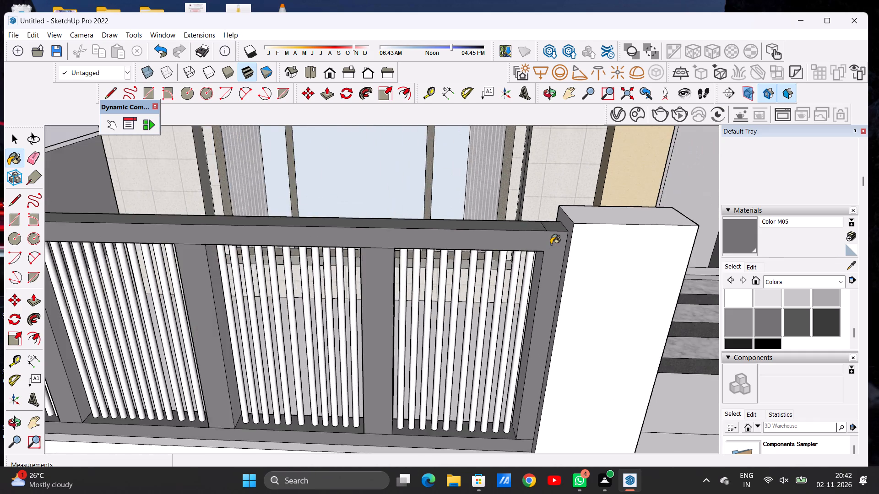
{"action": "scroll", "coordinate": [551, 244], "scroll_direction": "down", "scroll_amount": 6}
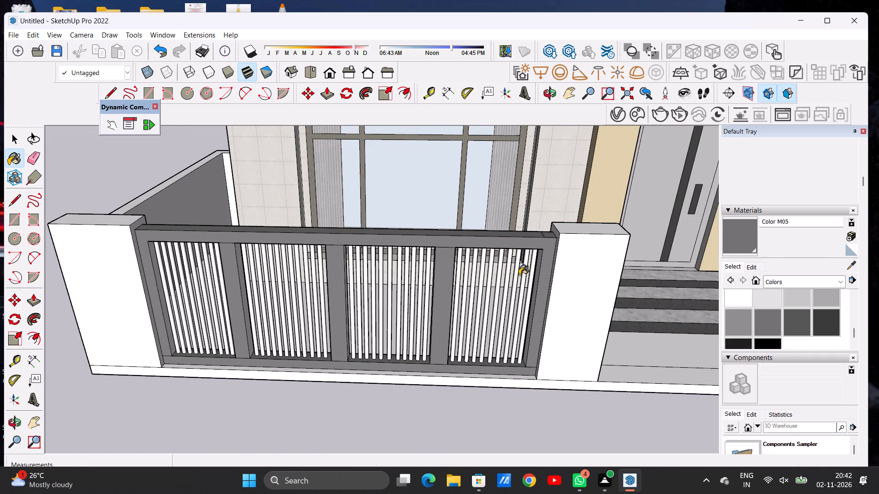
Examine the rear side of the gate from inside the boundary wall.
{"action": "scroll", "coordinate": [530, 274], "scroll_direction": "up", "scroll_amount": 5}
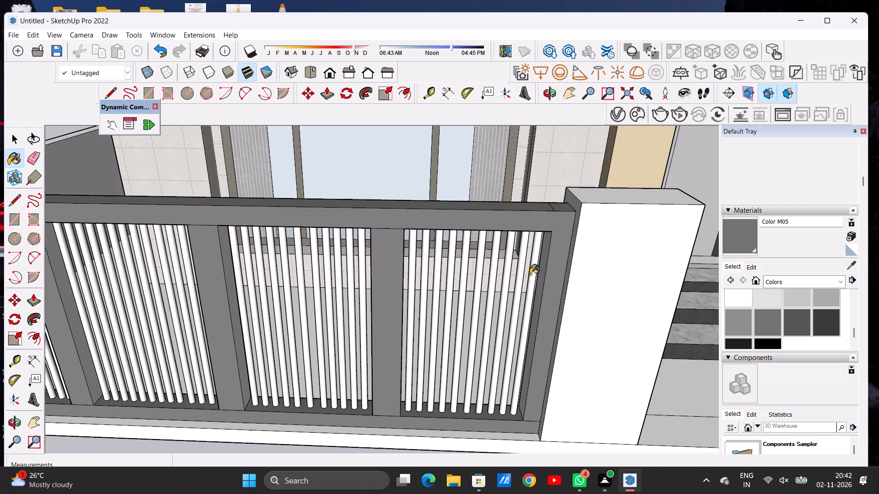
{"action": "key", "text": "space"}
{"action": "type", "text": "O"}
{"action": "scroll", "coordinate": [501, 262], "scroll_direction": "down", "scroll_amount": 7}
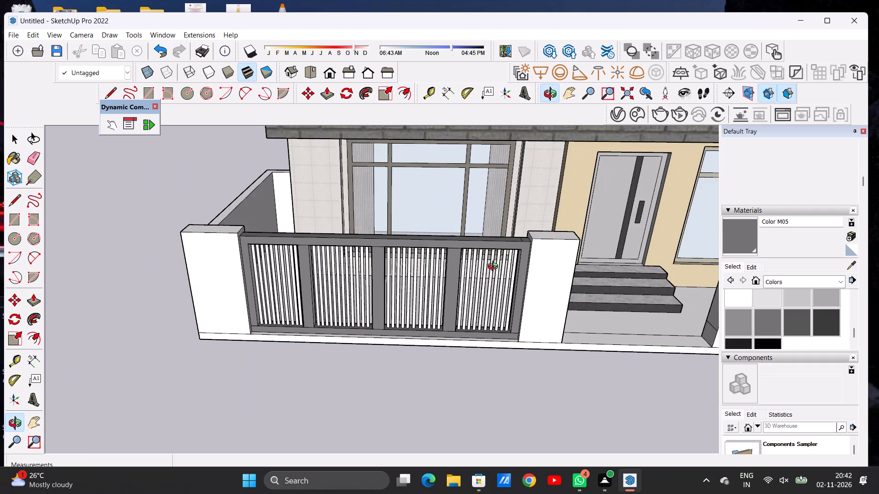
{"action": "left_click_drag", "start_coordinate": [530, 235], "coordinate": [324, 244]}
{"action": "left_click_drag", "start_coordinate": [471, 267], "coordinate": [354, 255]}
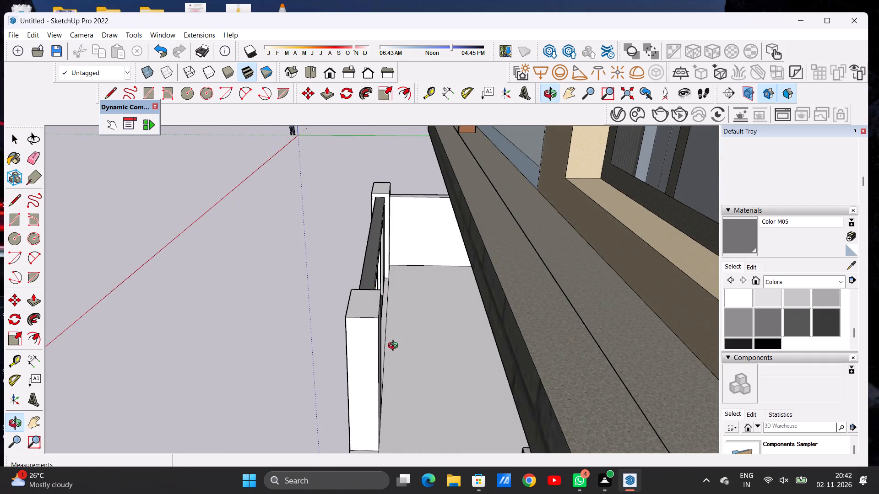
{"action": "scroll", "coordinate": [396, 347], "scroll_direction": "up", "scroll_amount": 3}
{"action": "scroll", "coordinate": [396, 347], "scroll_direction": "down", "scroll_amount": 1}
{"action": "scroll", "coordinate": [396, 347], "scroll_direction": "up", "scroll_amount": 8}
{"action": "left_click_drag", "start_coordinate": [457, 321], "coordinate": [355, 326]}
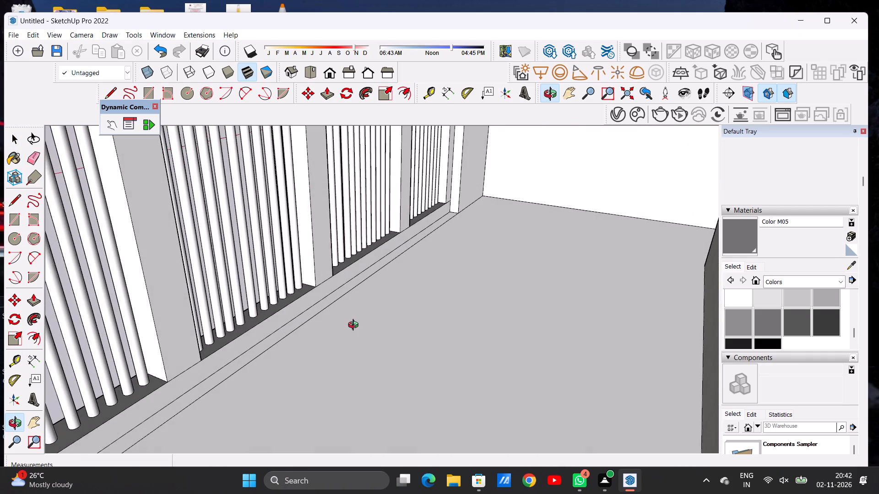
{"action": "left_click_drag", "start_coordinate": [355, 326], "coordinate": [354, 327]}
{"action": "scroll", "coordinate": [454, 312], "scroll_direction": "down", "scroll_amount": 3}
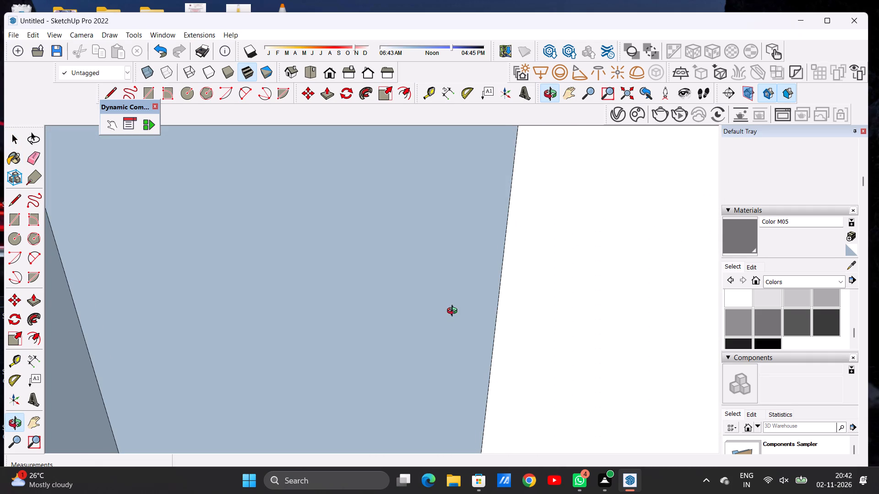
{"action": "scroll", "coordinate": [456, 312], "scroll_direction": "down", "scroll_amount": 2}
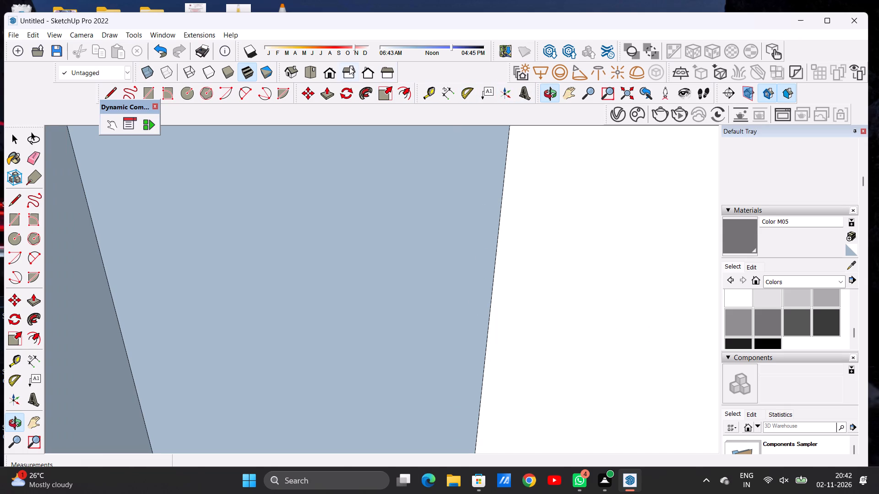
Paint the remaining white side faces of the gate's vertical posts, inside the four barred panels, with Color M05.
{"action": "left_click", "coordinate": [328, 70]}
{"action": "scroll", "coordinate": [400, 194], "scroll_direction": "down", "scroll_amount": 13}
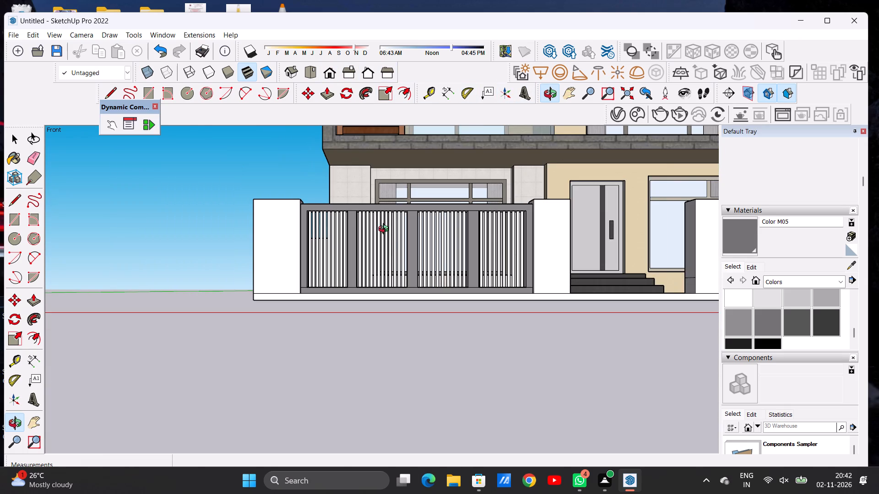
{"action": "scroll", "coordinate": [419, 258], "scroll_direction": "up", "scroll_amount": 1}
{"action": "left_click_drag", "start_coordinate": [370, 247], "coordinate": [529, 319]}
{"action": "left_click_drag", "start_coordinate": [379, 214], "coordinate": [493, 235]}
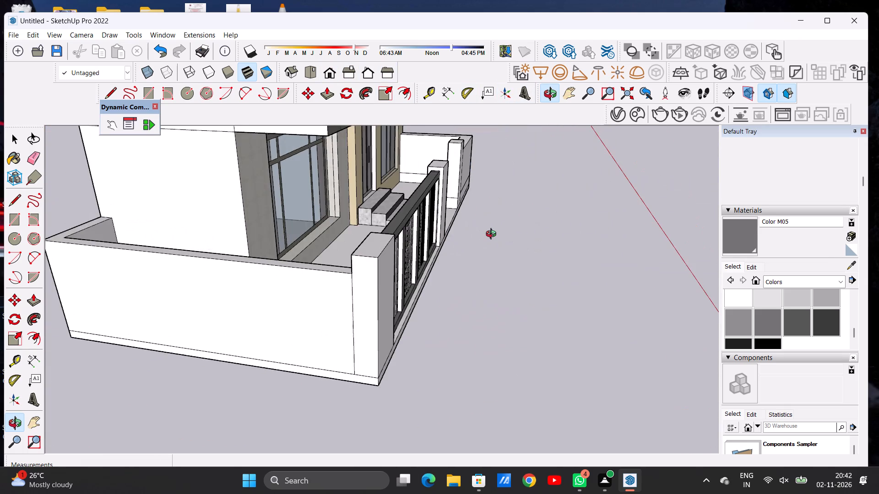
{"action": "left_click_drag", "start_coordinate": [493, 235], "coordinate": [445, 221]}
{"action": "scroll", "coordinate": [432, 261], "scroll_direction": "up", "scroll_amount": 6}
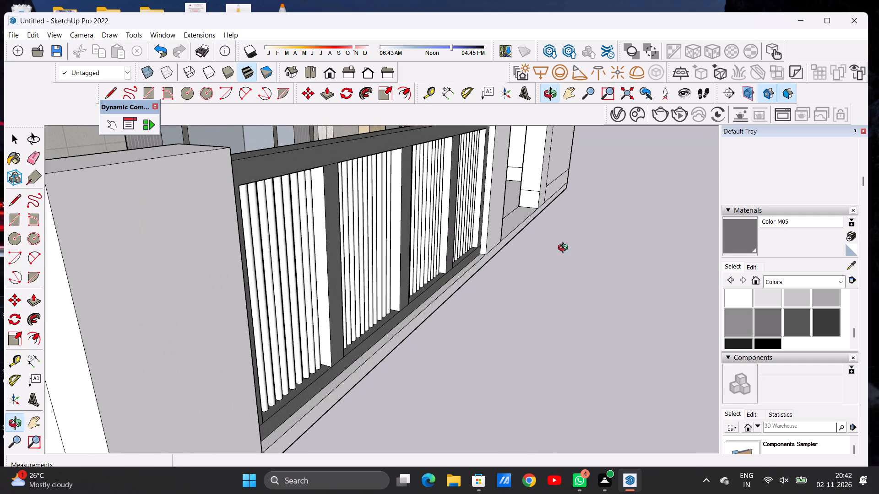
{"action": "left_click", "coordinate": [742, 236]}
{"action": "scroll", "coordinate": [309, 298], "scroll_direction": "up", "scroll_amount": 3}
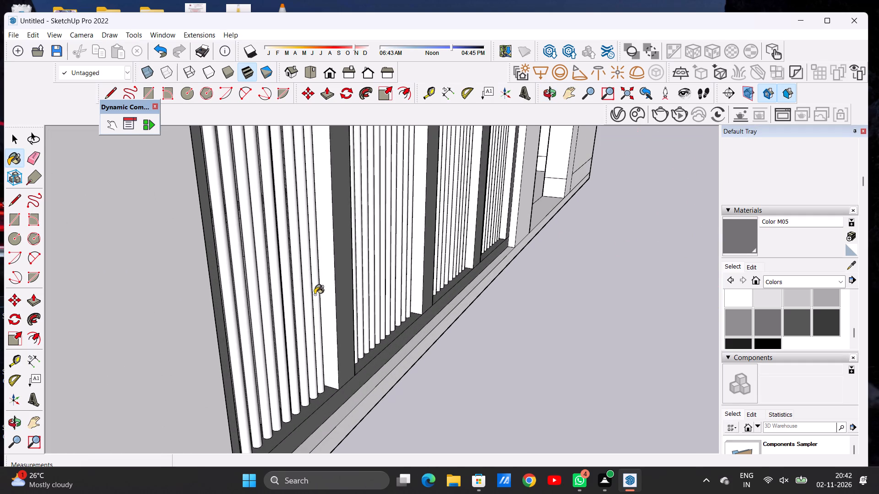
{"action": "left_click", "coordinate": [328, 280]}
{"action": "left_click", "coordinate": [420, 245]}
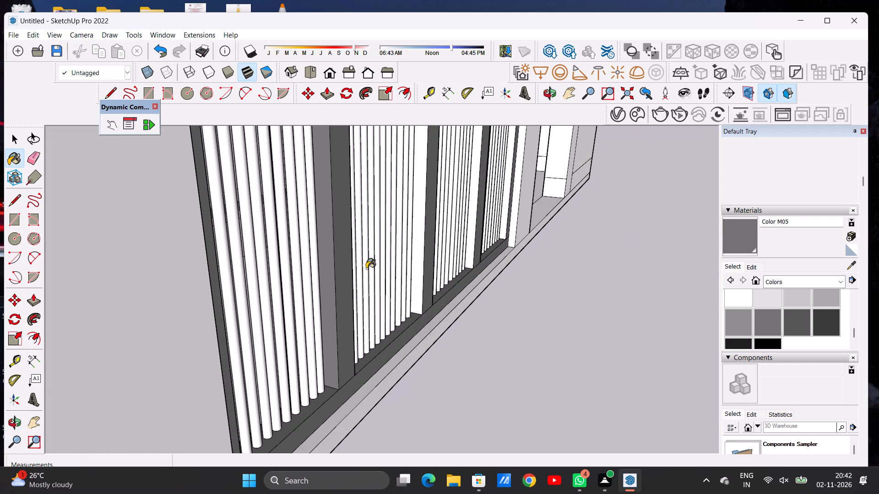
{"action": "scroll", "coordinate": [366, 268], "scroll_direction": "down", "scroll_amount": 4}
{"action": "scroll", "coordinate": [455, 236], "scroll_direction": "up", "scroll_amount": 4}
{"action": "scroll", "coordinate": [455, 236], "scroll_direction": "down", "scroll_amount": 1}
{"action": "left_click", "coordinate": [445, 236]}
{"action": "scroll", "coordinate": [494, 217], "scroll_direction": "up", "scroll_amount": 2}
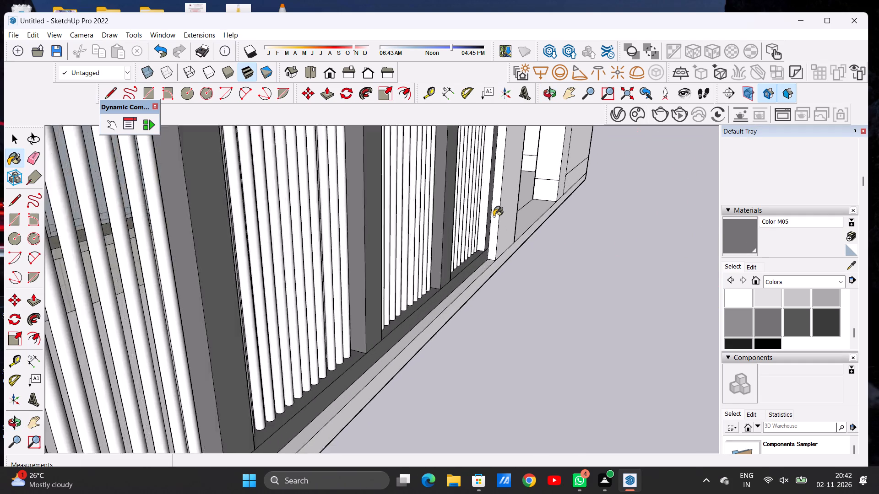
{"action": "scroll", "coordinate": [494, 216], "scroll_direction": "up", "scroll_amount": 3}
{"action": "scroll", "coordinate": [494, 216], "scroll_direction": "down", "scroll_amount": 1}
{"action": "left_click", "coordinate": [478, 218]}
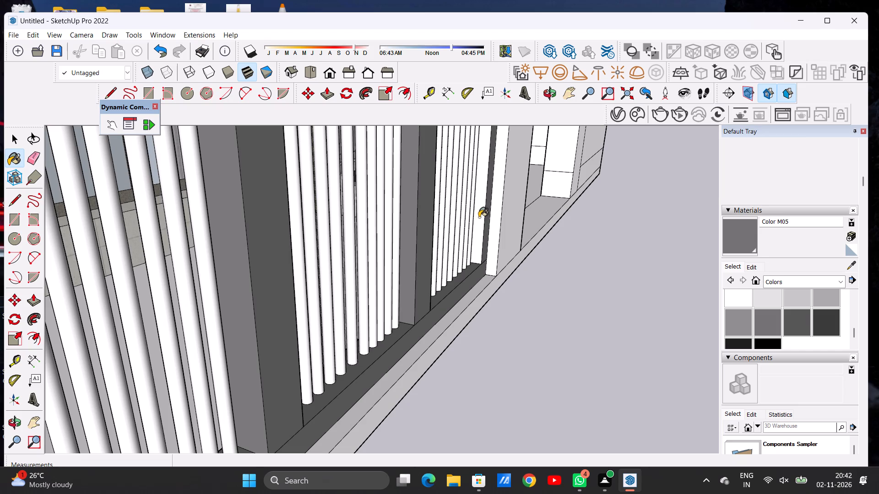
{"action": "key", "text": "space"}
Paint the rear face of the gate's top rail with Color M05.
{"action": "type", "text": "O"}
{"action": "scroll", "coordinate": [447, 228], "scroll_direction": "down", "scroll_amount": 9}
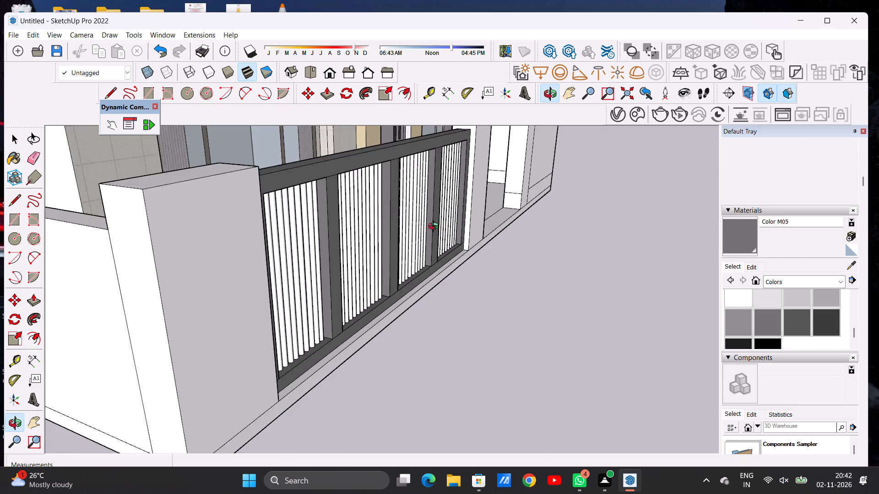
{"action": "scroll", "coordinate": [417, 213], "scroll_direction": "down", "scroll_amount": 6}
{"action": "left_click_drag", "start_coordinate": [318, 196], "coordinate": [515, 199]}
{"action": "scroll", "coordinate": [399, 215], "scroll_direction": "up", "scroll_amount": 4}
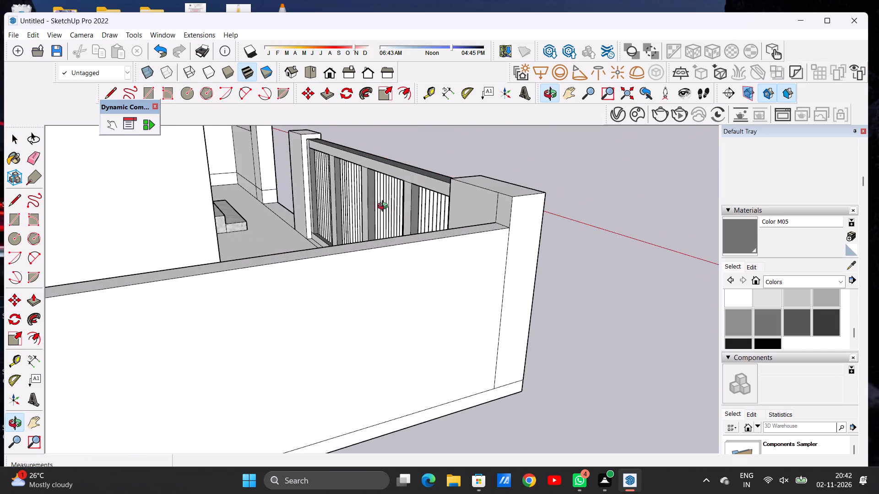
{"action": "left_click_drag", "start_coordinate": [376, 206], "coordinate": [430, 244]}
{"action": "scroll", "coordinate": [479, 223], "scroll_direction": "up", "scroll_amount": 3}
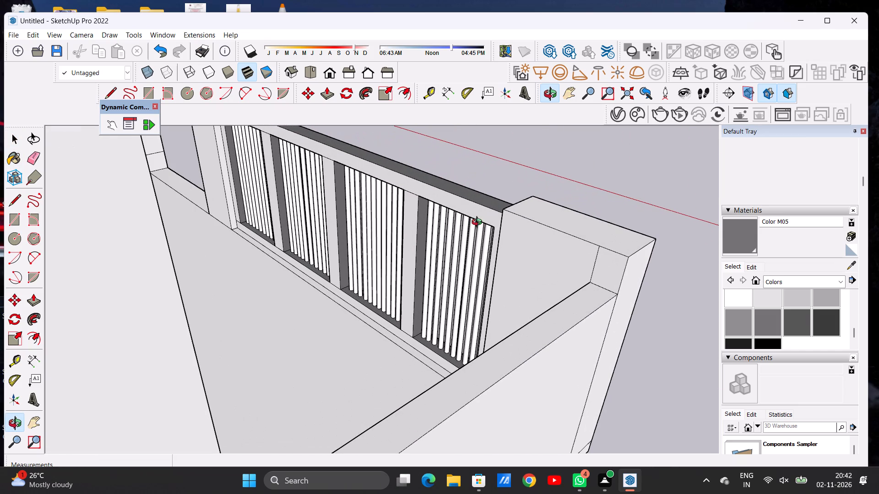
{"action": "left_click", "coordinate": [740, 236]}
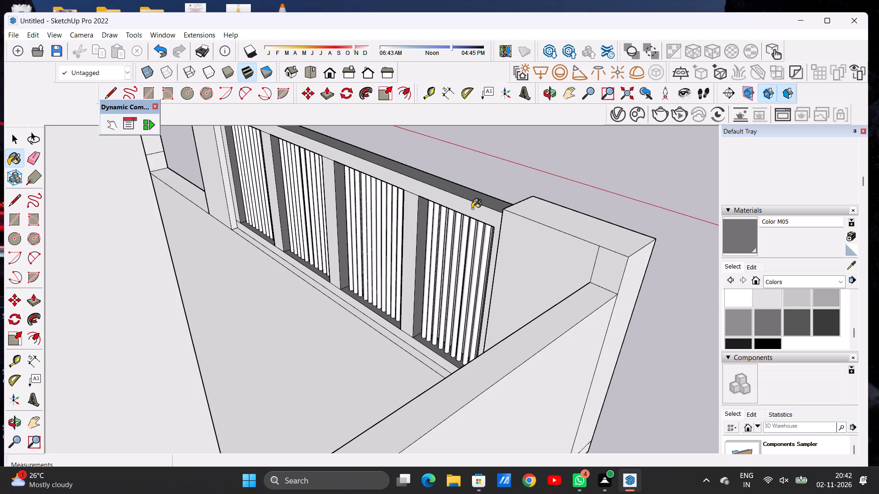
{"action": "left_click", "coordinate": [472, 209]}
Paint the rear faces of four of the gate's vertical posts with Color M05.
{"action": "scroll", "coordinate": [250, 184], "scroll_direction": "up", "scroll_amount": 5}
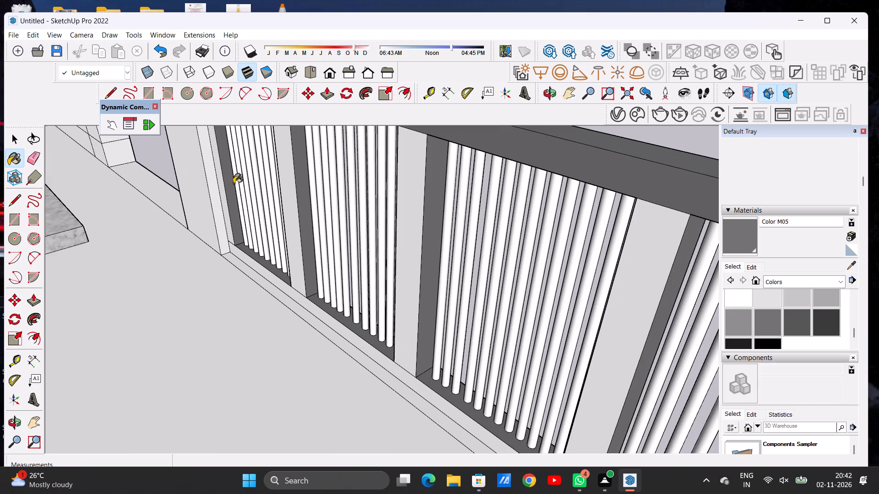
{"action": "left_click", "coordinate": [219, 183]}
{"action": "left_click", "coordinate": [287, 187]}
{"action": "left_click", "coordinate": [412, 190]}
{"action": "left_click", "coordinate": [652, 228]}
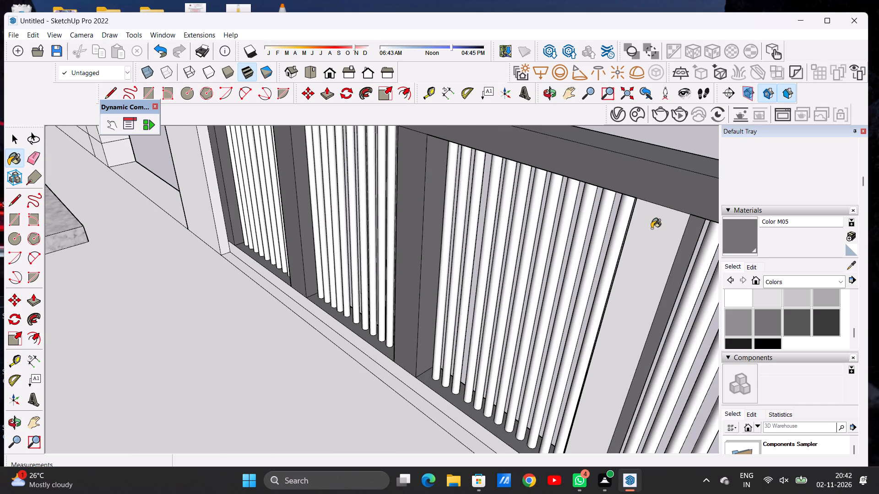
{"action": "scroll", "coordinate": [556, 215], "scroll_direction": "down", "scroll_amount": 5}
{"action": "key", "text": "space"}
Paint the rear face of the gate's bottom rail with Color M05.
{"action": "key", "text": "o"}
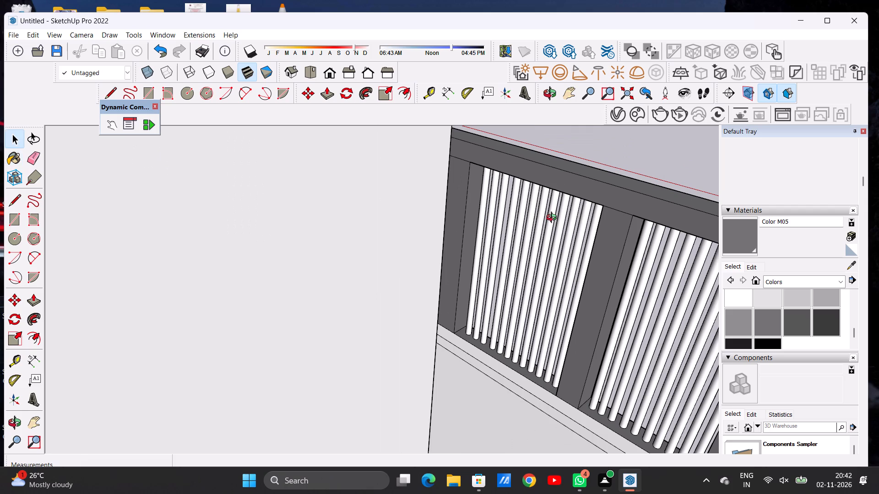
{"action": "left_click_drag", "start_coordinate": [574, 236], "coordinate": [439, 226]}
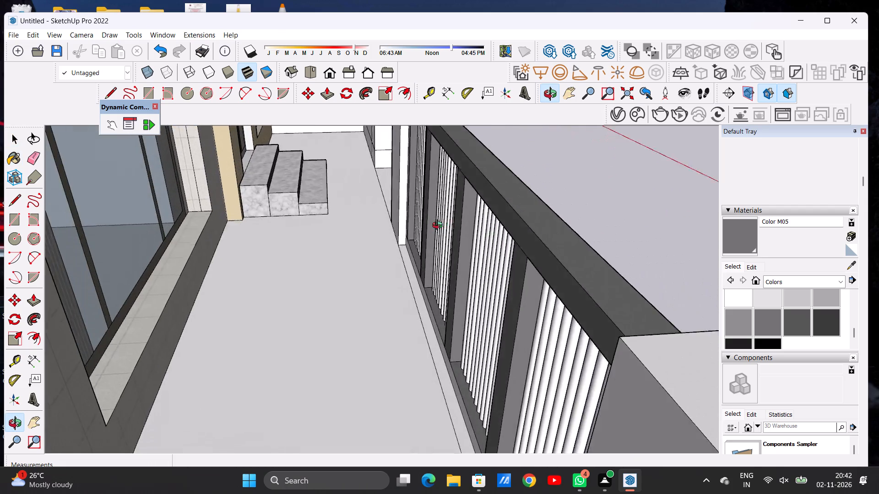
{"action": "left_click_drag", "start_coordinate": [439, 226], "coordinate": [520, 217]}
{"action": "scroll", "coordinate": [524, 402], "scroll_direction": "up", "scroll_amount": 4}
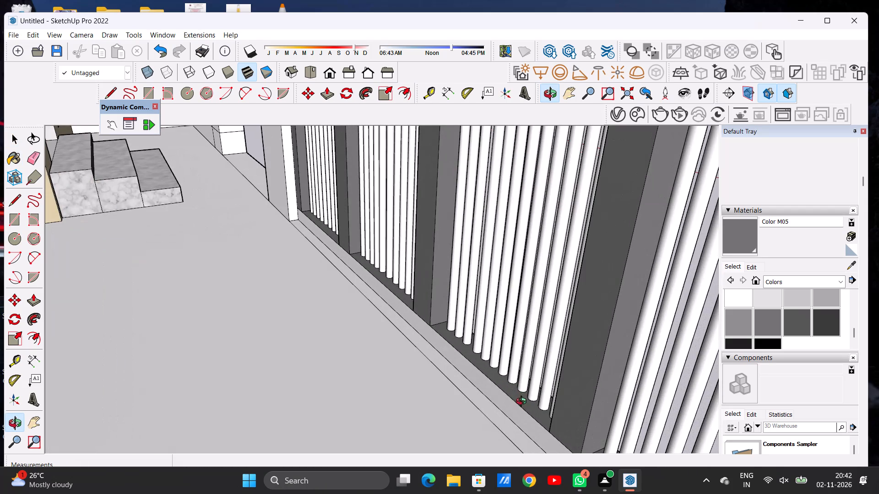
{"action": "left_click", "coordinate": [736, 238]}
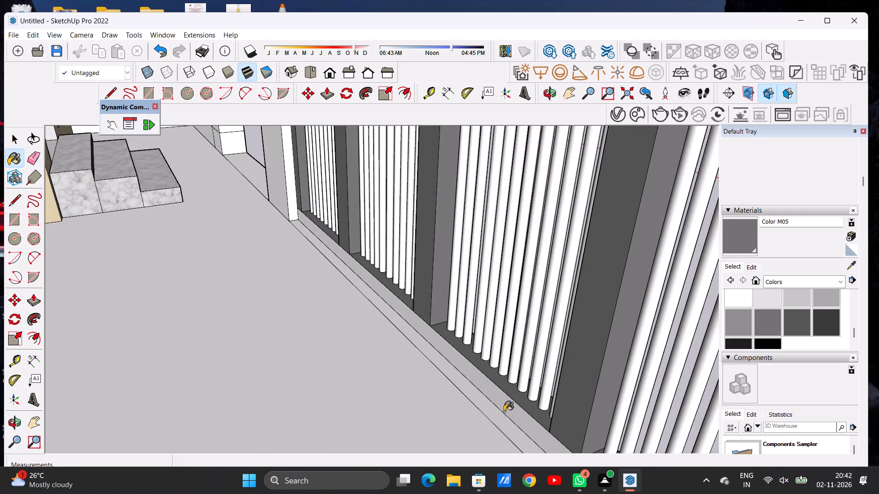
{"action": "left_click", "coordinate": [508, 406]}
{"action": "key", "text": "space"}
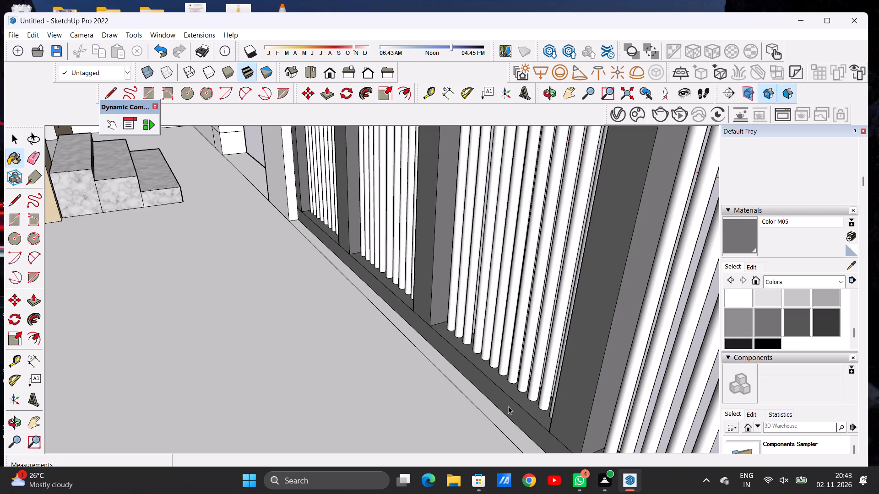
Examine the painted gate frame and its unpainted bars from the front of the house.
{"action": "type", "text": "O"}
{"action": "left_click_drag", "start_coordinate": [587, 305], "coordinate": [390, 279]}
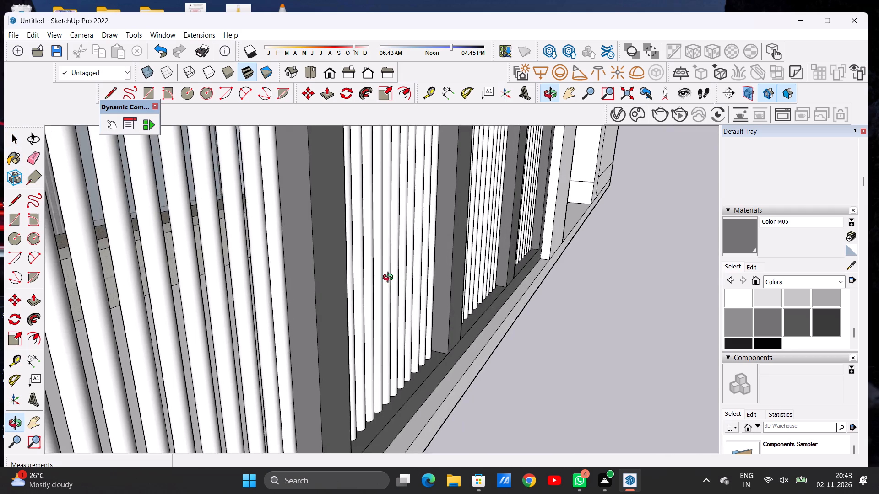
{"action": "scroll", "coordinate": [464, 292], "scroll_direction": "down", "scroll_amount": 1}
{"action": "scroll", "coordinate": [467, 294], "scroll_direction": "up", "scroll_amount": 1}
{"action": "scroll", "coordinate": [468, 295], "scroll_direction": "down", "scroll_amount": 5}
{"action": "left_click_drag", "start_coordinate": [536, 296], "coordinate": [310, 257]}
{"action": "scroll", "coordinate": [393, 318], "scroll_direction": "down", "scroll_amount": 7}
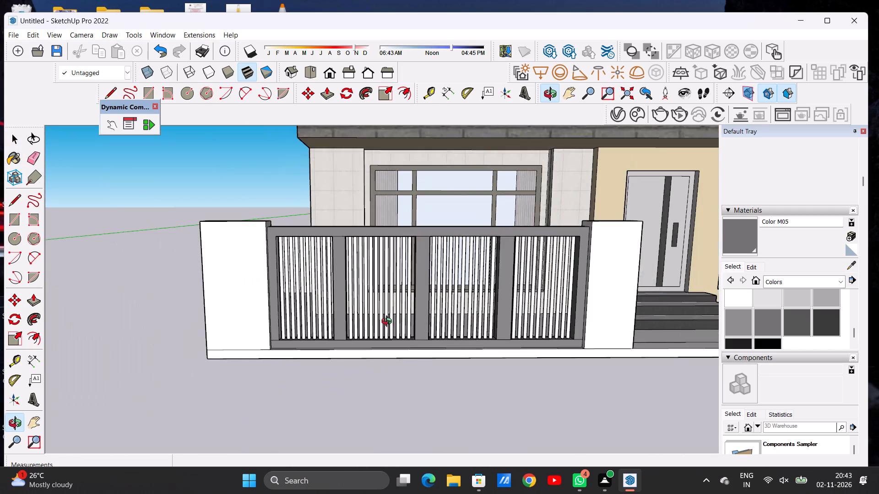
{"action": "left_click_drag", "start_coordinate": [457, 318], "coordinate": [447, 313]}
{"action": "scroll", "coordinate": [309, 298], "scroll_direction": "down", "scroll_amount": 6}
{"action": "scroll", "coordinate": [311, 304], "scroll_direction": "up", "scroll_amount": 3}
{"action": "scroll", "coordinate": [311, 304], "scroll_direction": "down", "scroll_amount": 1}
{"action": "scroll", "coordinate": [311, 304], "scroll_direction": "up", "scroll_amount": 2}
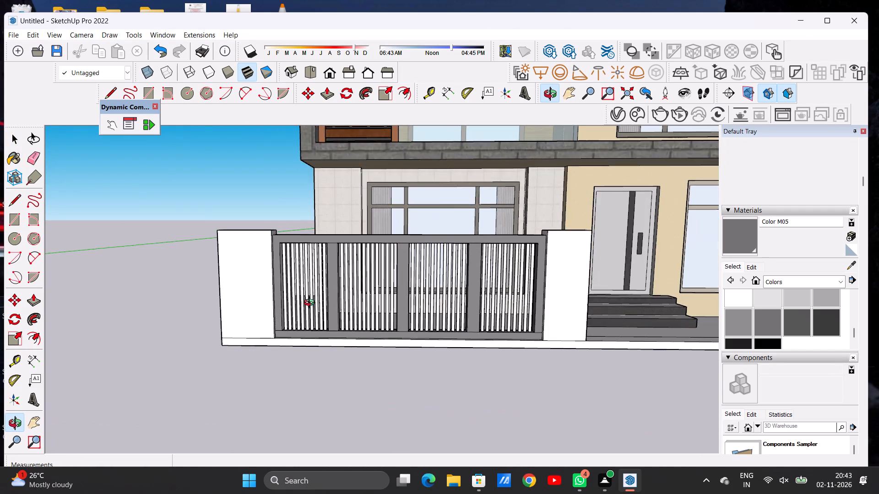
{"action": "scroll", "coordinate": [311, 304], "scroll_direction": "up", "scroll_amount": 8}
{"action": "left_click_drag", "start_coordinate": [310, 305], "coordinate": [319, 314]}
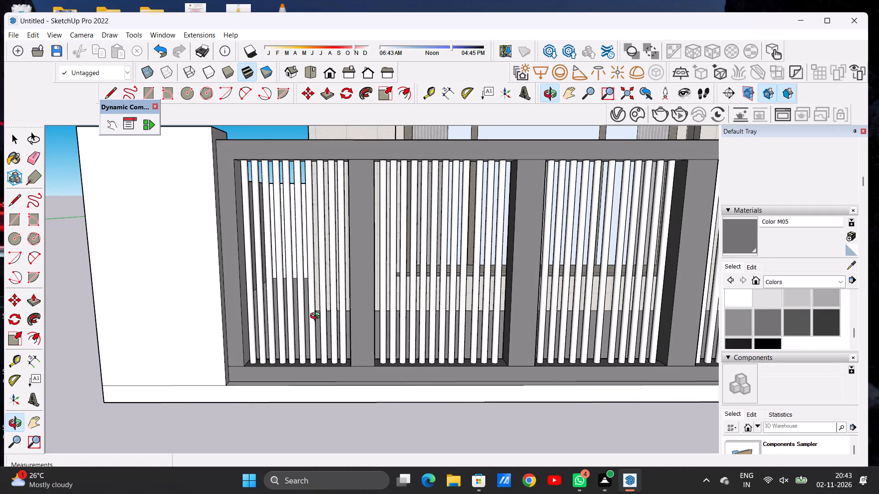
{"action": "key", "text": "space"}
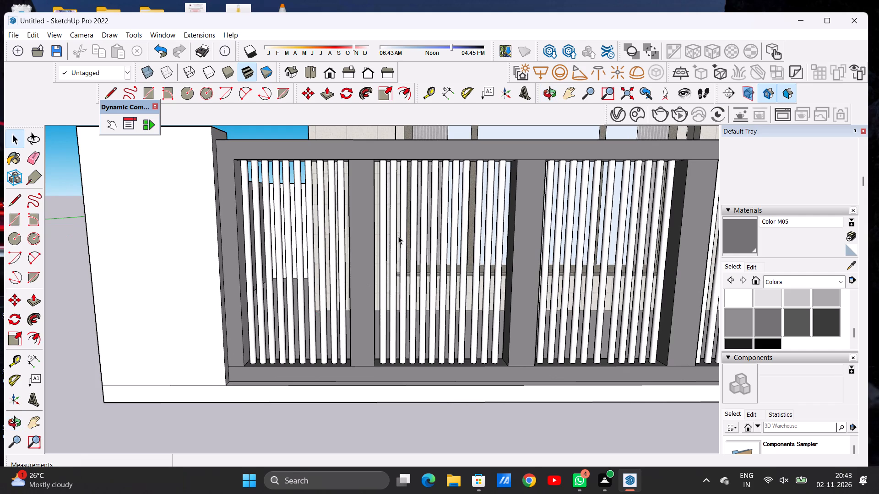
Paint the first three vertical bars of the gate's leftmost front panel with Color M07.
{"action": "left_click", "coordinate": [825, 322]}
{"action": "scroll", "coordinate": [261, 293], "scroll_direction": "up", "scroll_amount": 3}
{"action": "scroll", "coordinate": [263, 294], "scroll_direction": "down", "scroll_amount": 1}
{"action": "scroll", "coordinate": [263, 295], "scroll_direction": "up", "scroll_amount": 2}
{"action": "scroll", "coordinate": [264, 295], "scroll_direction": "down", "scroll_amount": 1}
{"action": "scroll", "coordinate": [264, 295], "scroll_direction": "up", "scroll_amount": 4}
{"action": "scroll", "coordinate": [264, 301], "scroll_direction": "down", "scroll_amount": 1}
{"action": "scroll", "coordinate": [264, 303], "scroll_direction": "up", "scroll_amount": 1}
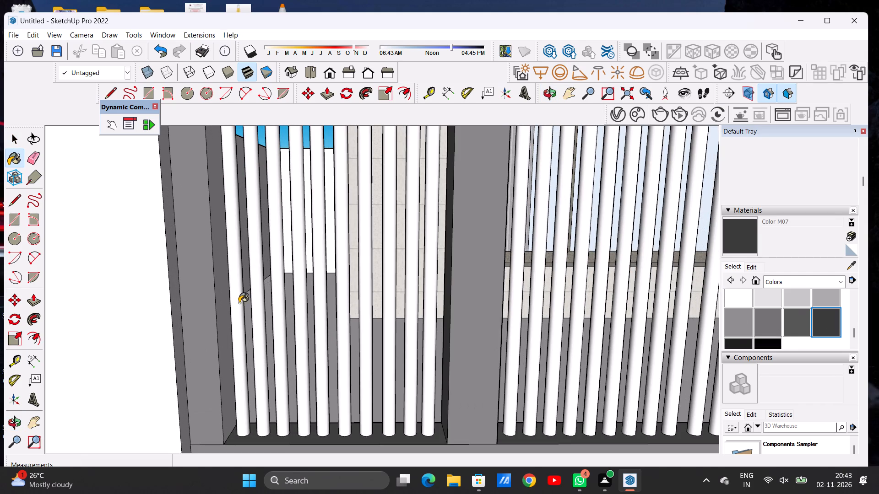
{"action": "left_click", "coordinate": [237, 303]}
{"action": "left_click", "coordinate": [254, 292]}
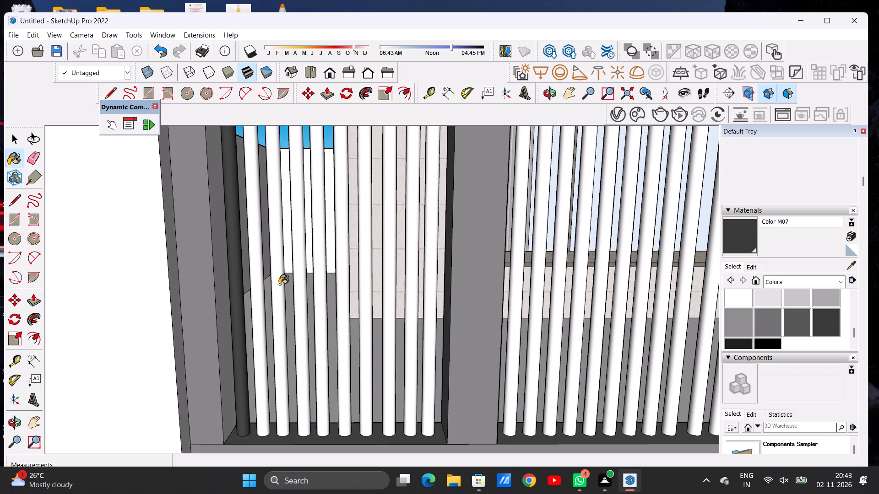
{"action": "left_click", "coordinate": [279, 285]}
Paint the next three vertical bars in the same gate panel with Color M07.
{"action": "scroll", "coordinate": [292, 295], "scroll_direction": "down", "scroll_amount": 4}
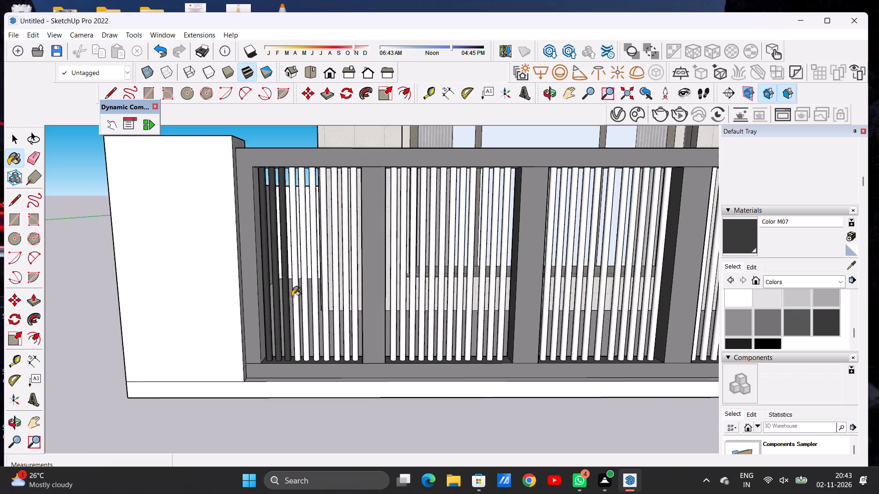
{"action": "scroll", "coordinate": [292, 296], "scroll_direction": "down", "scroll_amount": 9}
{"action": "scroll", "coordinate": [296, 294], "scroll_direction": "up", "scroll_amount": 14}
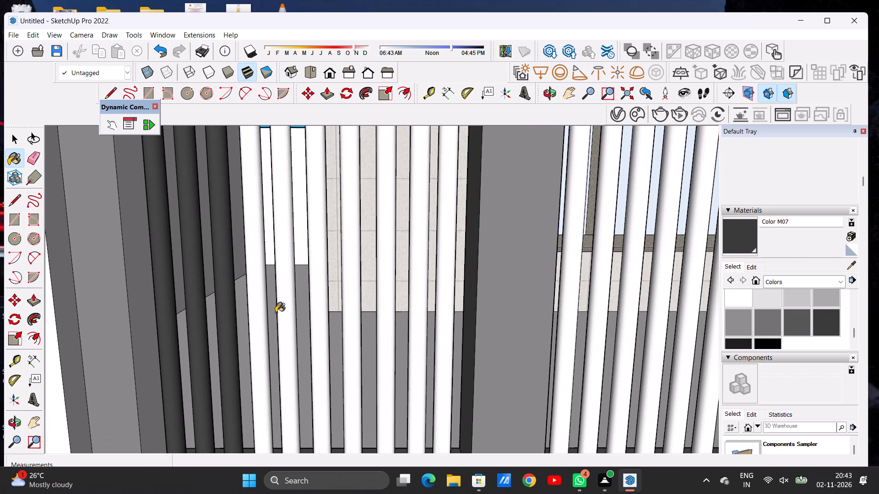
{"action": "left_click", "coordinate": [254, 317]}
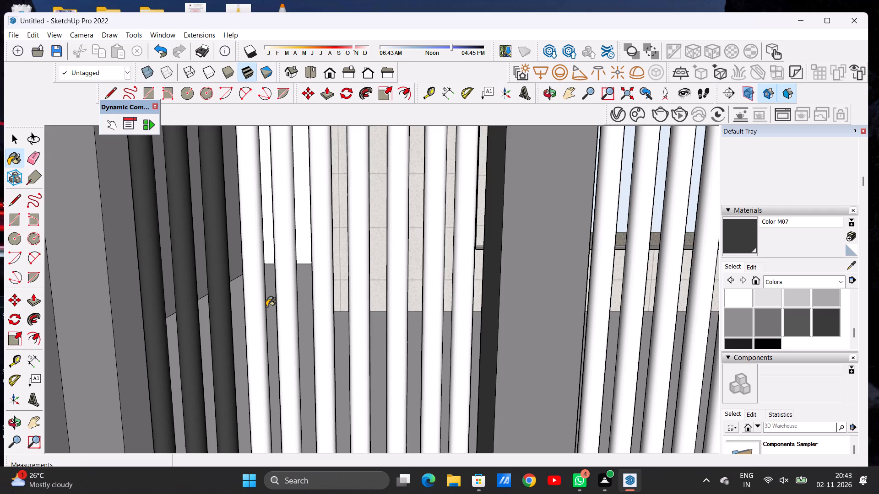
{"action": "left_click", "coordinate": [283, 273]}
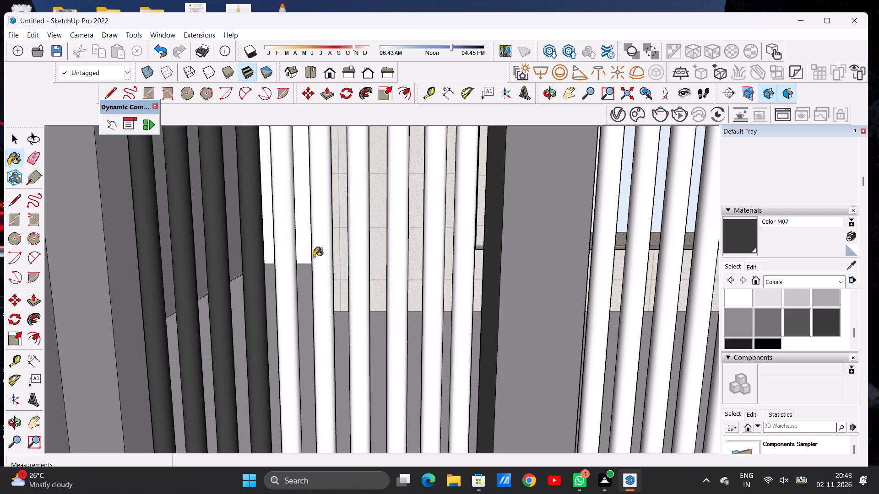
{"action": "left_click", "coordinate": [316, 253]}
{"action": "scroll", "coordinate": [257, 269], "scroll_direction": "down", "scroll_amount": 16}
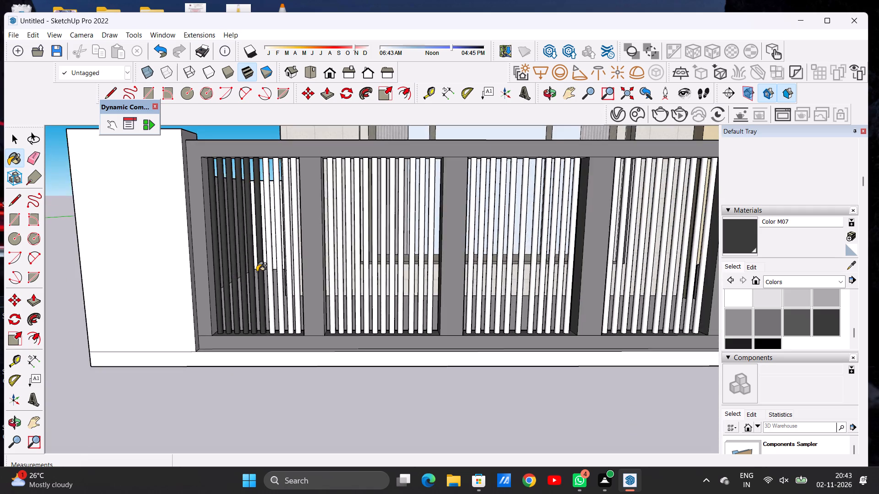
{"action": "scroll", "coordinate": [279, 271], "scroll_direction": "down", "scroll_amount": 4}
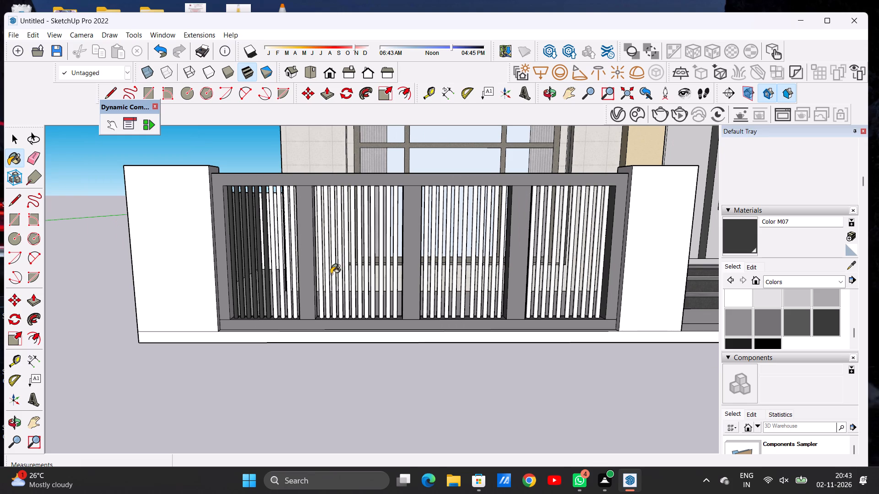
Repaint the six dark vertical bars in the gate's leftmost front panel with Color M05.
{"action": "left_click", "coordinate": [771, 321]}
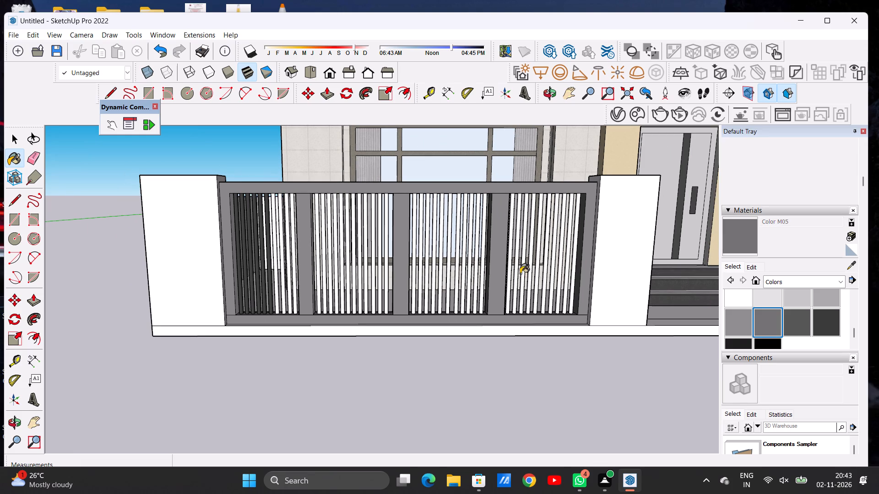
{"action": "scroll", "coordinate": [227, 278], "scroll_direction": "up", "scroll_amount": 2}
{"action": "scroll", "coordinate": [230, 279], "scroll_direction": "down", "scroll_amount": 1}
{"action": "scroll", "coordinate": [230, 279], "scroll_direction": "up", "scroll_amount": 13}
{"action": "scroll", "coordinate": [239, 290], "scroll_direction": "down", "scroll_amount": 1}
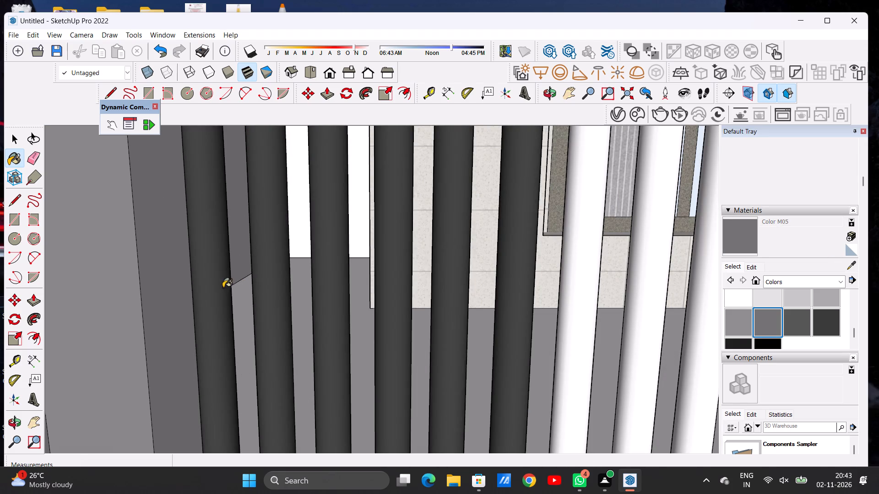
{"action": "left_click", "coordinate": [213, 290]}
{"action": "left_click", "coordinate": [266, 273]}
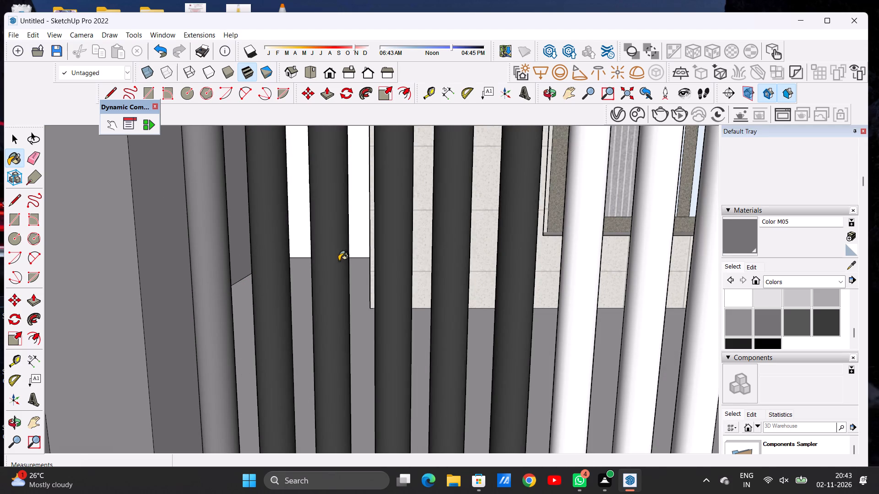
{"action": "left_click", "coordinate": [339, 261]}
{"action": "left_click", "coordinate": [392, 256]}
{"action": "left_click", "coordinate": [447, 250]}
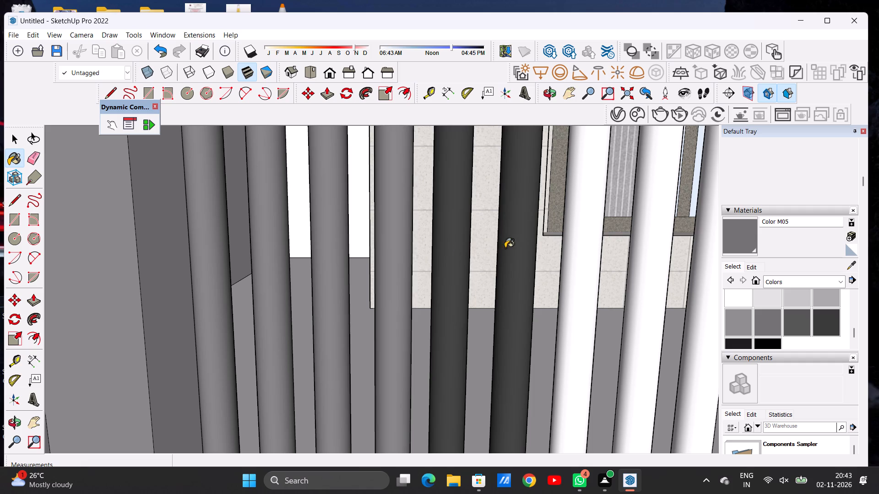
{"action": "left_click", "coordinate": [516, 247]}
Paint the remaining four white vertical bars of the gate's leftmost panel with Color M05.
{"action": "scroll", "coordinate": [388, 267], "scroll_direction": "down", "scroll_amount": 8}
{"action": "scroll", "coordinate": [330, 277], "scroll_direction": "down", "scroll_amount": 5}
{"action": "scroll", "coordinate": [330, 277], "scroll_direction": "up", "scroll_amount": 1}
{"action": "scroll", "coordinate": [329, 277], "scroll_direction": "down", "scroll_amount": 13}
{"action": "scroll", "coordinate": [359, 260], "scroll_direction": "up", "scroll_amount": 1}
{"action": "scroll", "coordinate": [359, 260], "scroll_direction": "down", "scroll_amount": 1}
{"action": "scroll", "coordinate": [359, 260], "scroll_direction": "up", "scroll_amount": 7}
{"action": "scroll", "coordinate": [340, 250], "scroll_direction": "down", "scroll_amount": 1}
{"action": "scroll", "coordinate": [340, 250], "scroll_direction": "up", "scroll_amount": 4}
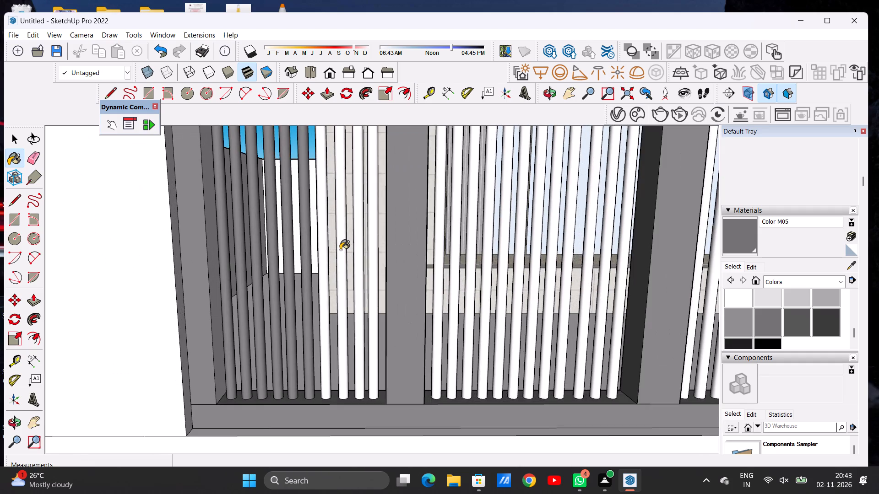
{"action": "scroll", "coordinate": [340, 250], "scroll_direction": "up", "scroll_amount": 3}
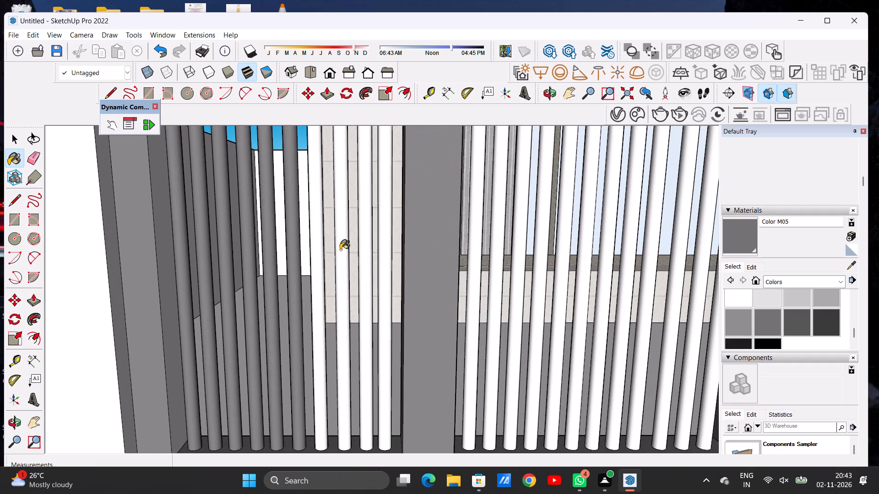
{"action": "left_click", "coordinate": [315, 256]}
{"action": "left_click", "coordinate": [342, 247]}
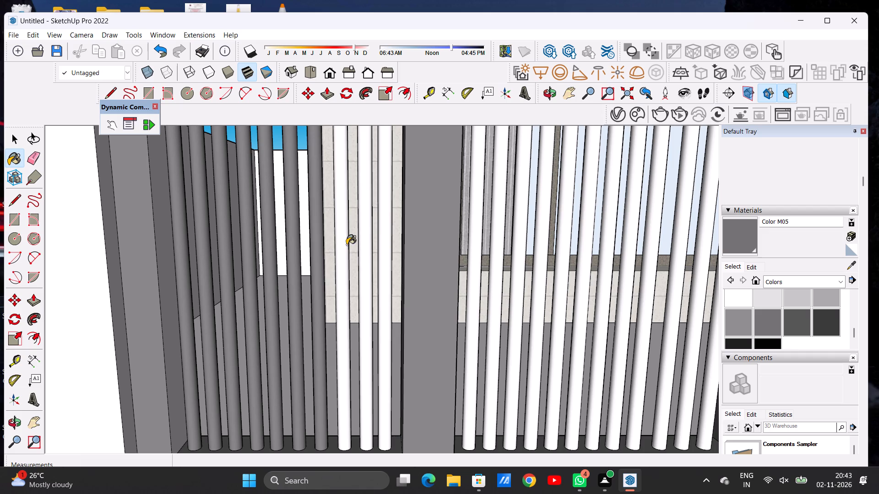
{"action": "left_click", "coordinate": [365, 239]}
{"action": "left_click", "coordinate": [382, 234]}
Examine the gate's leftmost panel against the frame and the unpainted panels from the front.
{"action": "scroll", "coordinate": [326, 266], "scroll_direction": "down", "scroll_amount": 2}
{"action": "scroll", "coordinate": [325, 268], "scroll_direction": "up", "scroll_amount": 1}
{"action": "scroll", "coordinate": [325, 268], "scroll_direction": "down", "scroll_amount": 9}
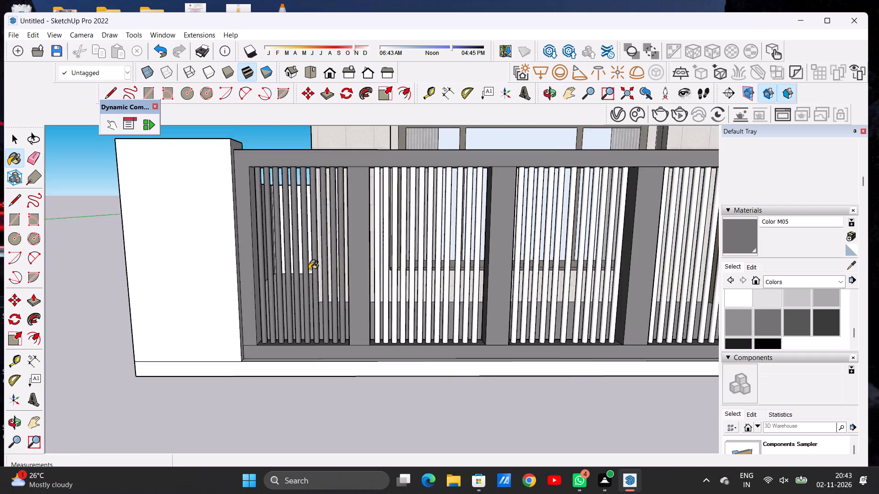
{"action": "scroll", "coordinate": [309, 270], "scroll_direction": "down", "scroll_amount": 5}
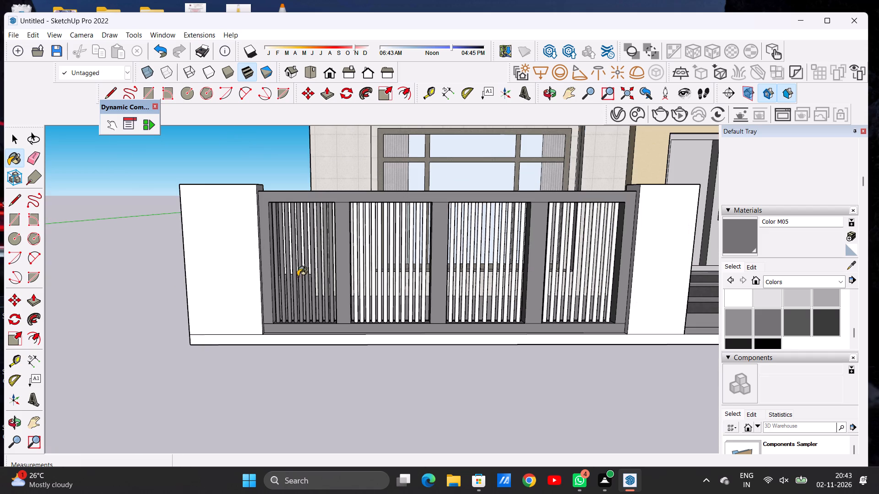
{"action": "scroll", "coordinate": [289, 272], "scroll_direction": "down", "scroll_amount": 6}
{"action": "scroll", "coordinate": [289, 272], "scroll_direction": "up", "scroll_amount": 8}
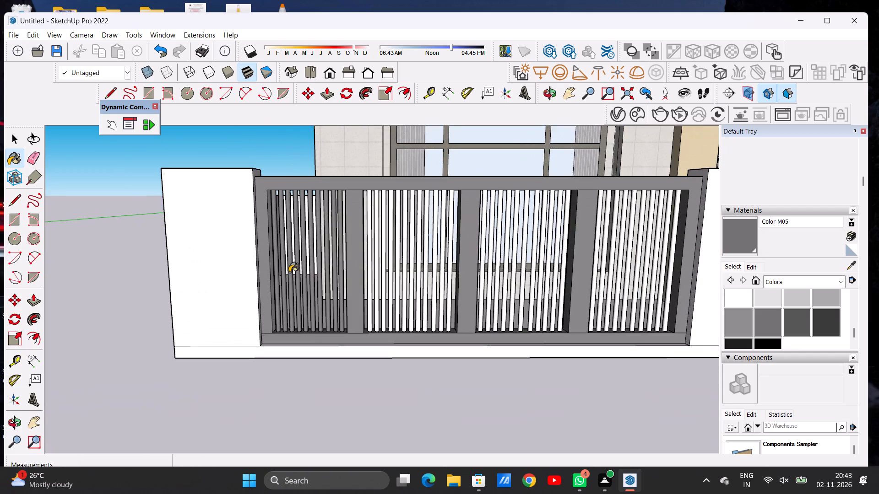
{"action": "scroll", "coordinate": [289, 272], "scroll_direction": "up", "scroll_amount": 5}
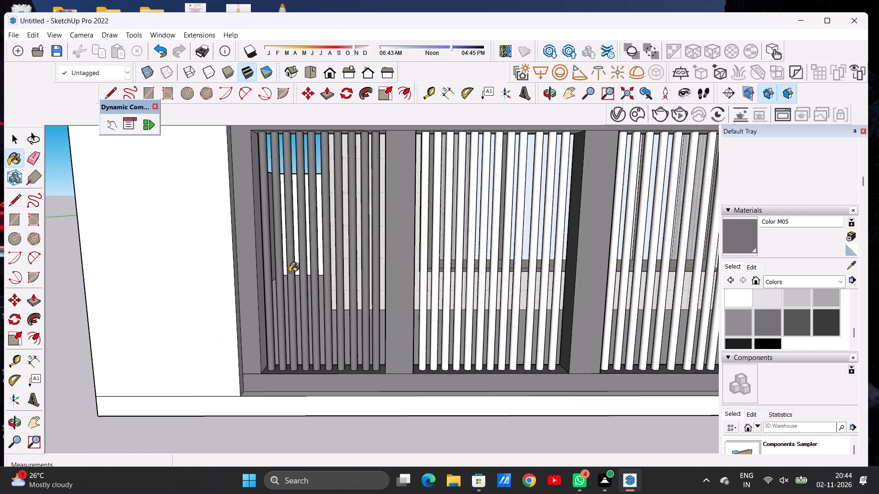
{"action": "scroll", "coordinate": [289, 272], "scroll_direction": "down", "scroll_amount": 4}
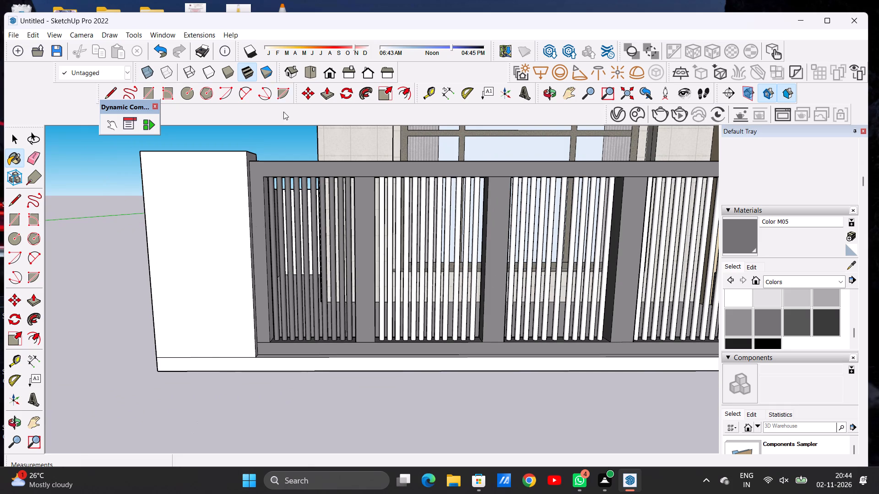
{"action": "scroll", "coordinate": [366, 217], "scroll_direction": "down", "scroll_amount": 3}
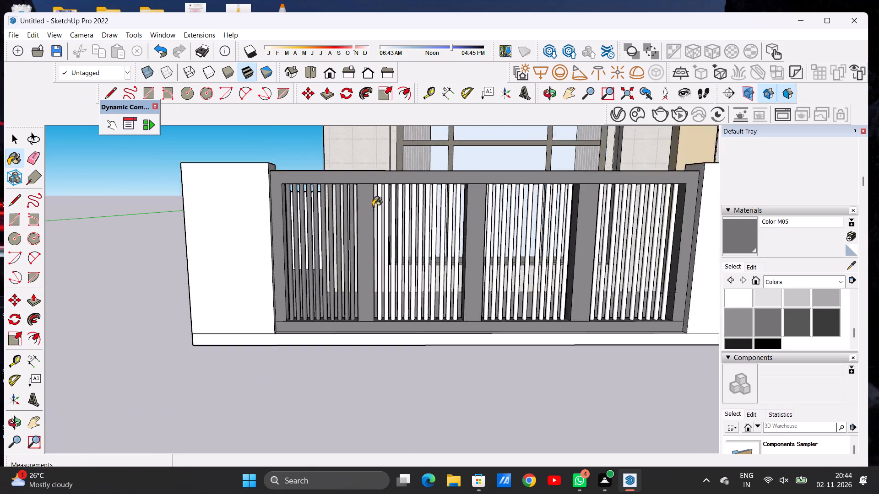
Paint the first five vertical bars of the gate's second panel from the left with Color M05.
{"action": "scroll", "coordinate": [373, 206], "scroll_direction": "down", "scroll_amount": 8}
{"action": "scroll", "coordinate": [386, 235], "scroll_direction": "up", "scroll_amount": 3}
{"action": "scroll", "coordinate": [388, 240], "scroll_direction": "down", "scroll_amount": 1}
{"action": "scroll", "coordinate": [388, 241], "scroll_direction": "up", "scroll_amount": 1}
{"action": "scroll", "coordinate": [388, 241], "scroll_direction": "down", "scroll_amount": 1}
{"action": "scroll", "coordinate": [388, 241], "scroll_direction": "up", "scroll_amount": 1}
{"action": "scroll", "coordinate": [390, 212], "scroll_direction": "down", "scroll_amount": 1}
{"action": "scroll", "coordinate": [390, 212], "scroll_direction": "up", "scroll_amount": 14}
{"action": "scroll", "coordinate": [355, 191], "scroll_direction": "down", "scroll_amount": 1}
{"action": "scroll", "coordinate": [354, 192], "scroll_direction": "up", "scroll_amount": 3}
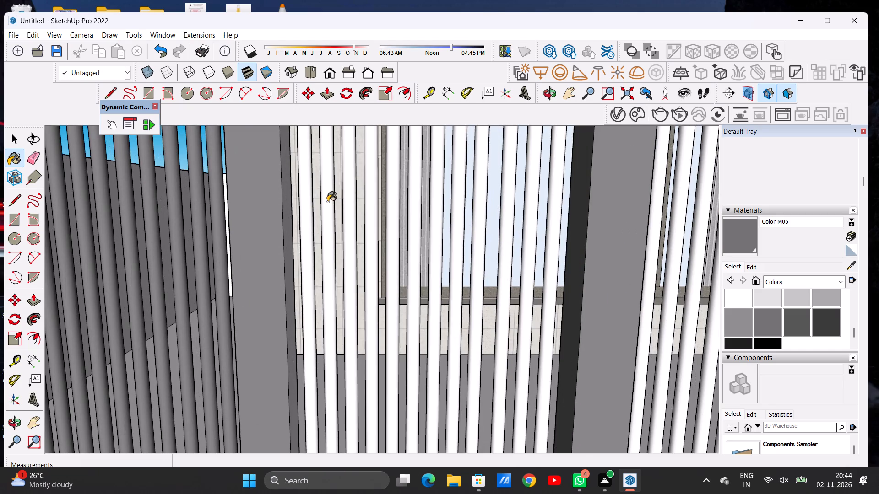
{"action": "left_click", "coordinate": [293, 205]}
{"action": "left_click", "coordinate": [323, 188]}
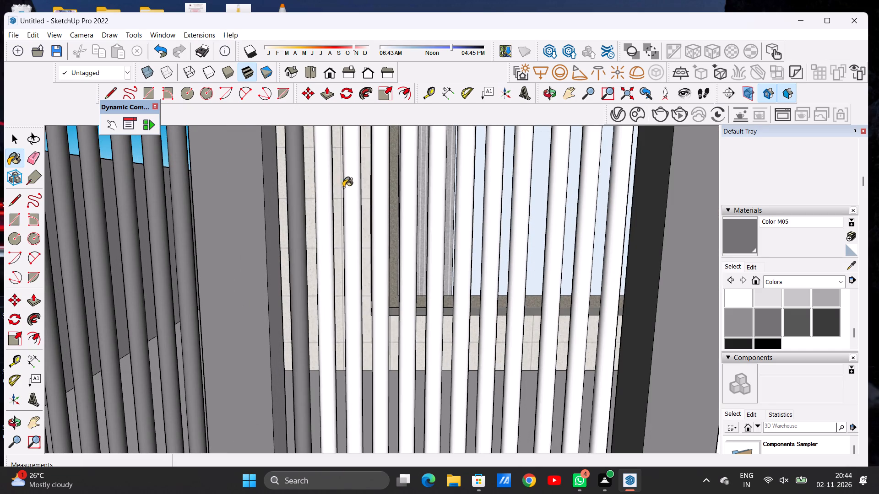
{"action": "left_click", "coordinate": [354, 183]}
{"action": "left_click", "coordinate": [378, 179]}
{"action": "left_click", "coordinate": [407, 179]}
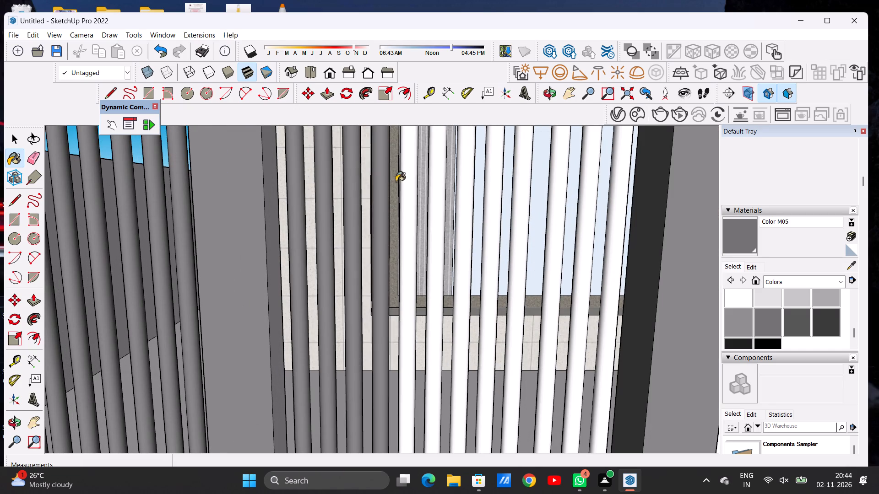
Paint the remaining seven vertical bars of the gate's second panel with Color M05.
{"action": "scroll", "coordinate": [355, 193], "scroll_direction": "down", "scroll_amount": 5}
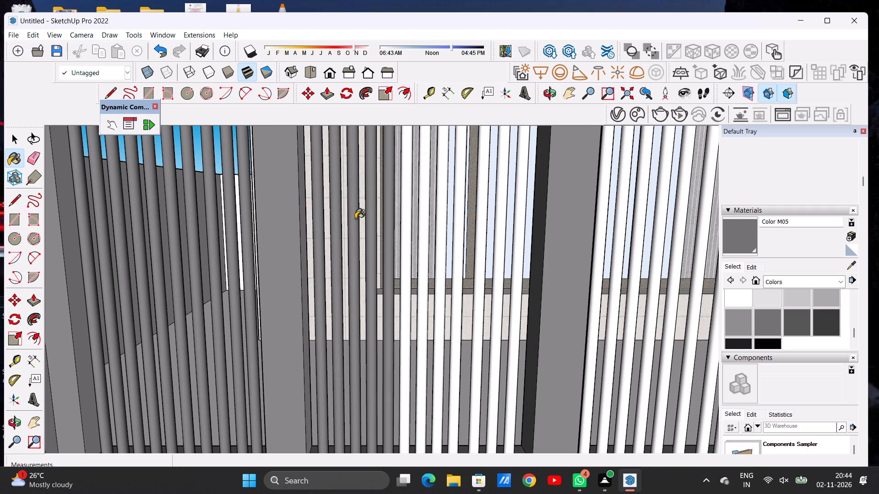
{"action": "scroll", "coordinate": [367, 180], "scroll_direction": "down", "scroll_amount": 8}
{"action": "scroll", "coordinate": [407, 234], "scroll_direction": "up", "scroll_amount": 1}
{"action": "scroll", "coordinate": [407, 236], "scroll_direction": "down", "scroll_amount": 1}
{"action": "scroll", "coordinate": [407, 238], "scroll_direction": "up", "scroll_amount": 10}
{"action": "scroll", "coordinate": [398, 261], "scroll_direction": "down", "scroll_amount": 1}
{"action": "scroll", "coordinate": [398, 268], "scroll_direction": "up", "scroll_amount": 1}
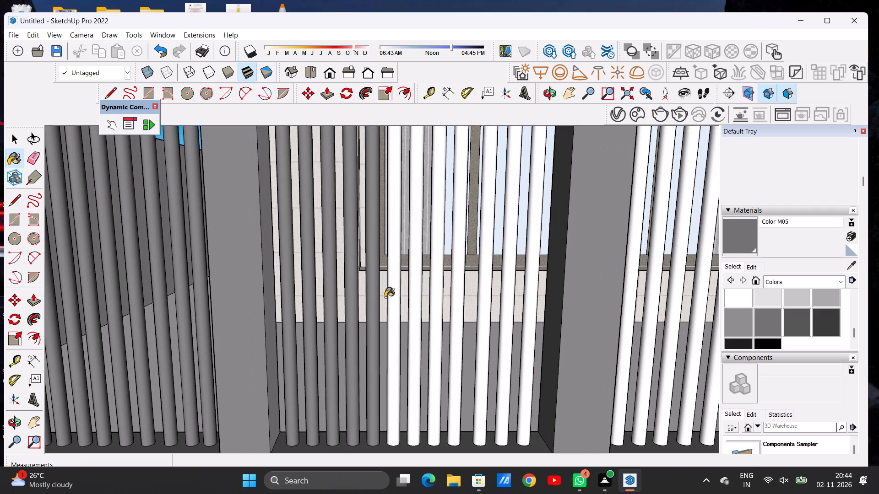
{"action": "left_click", "coordinate": [399, 262]}
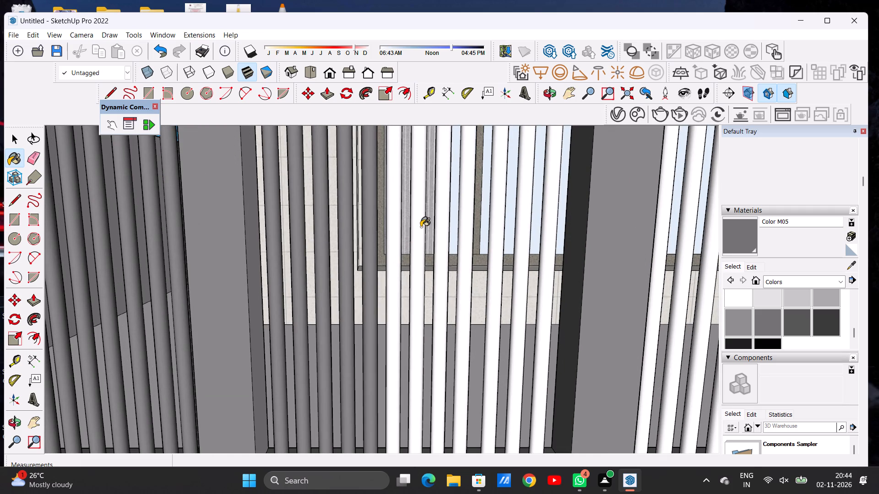
{"action": "left_click", "coordinate": [416, 232]}
{"action": "left_click", "coordinate": [439, 229]}
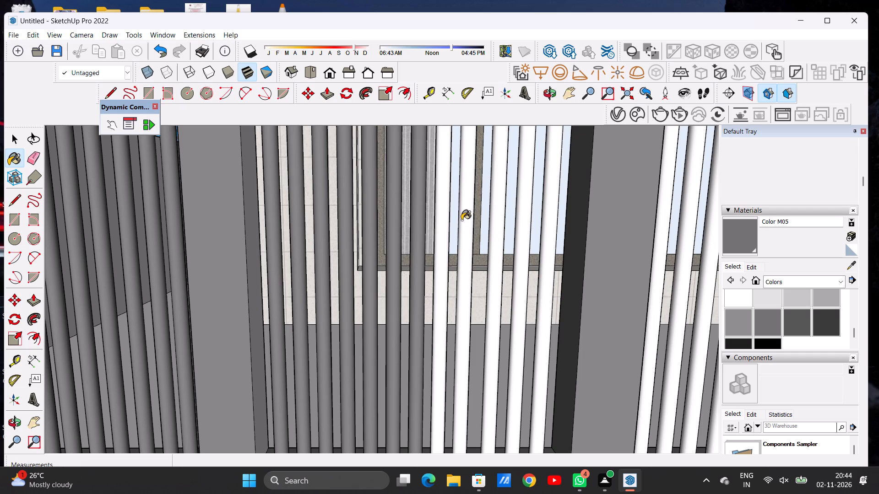
{"action": "left_click", "coordinate": [461, 220]}
{"action": "left_click", "coordinate": [496, 219]}
{"action": "left_click", "coordinate": [524, 211]}
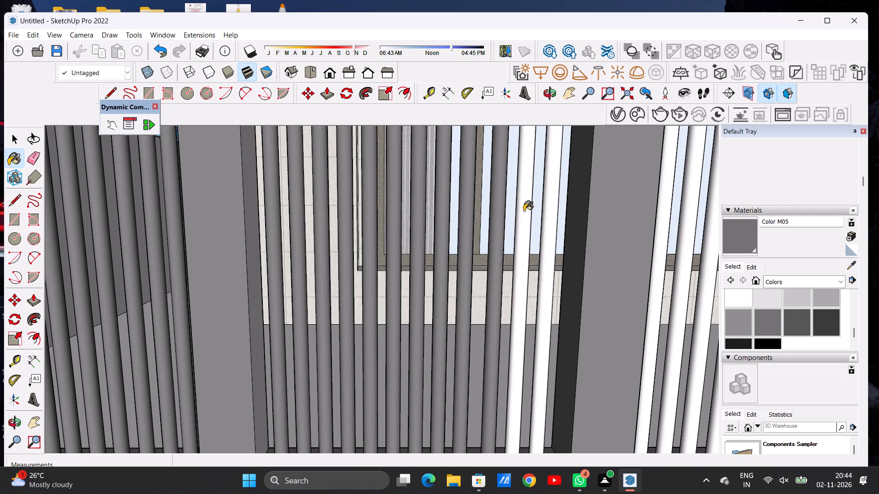
{"action": "left_click", "coordinate": [548, 209]}
Examine the bars in the gate's two painted panels up close and from several angles.
{"action": "scroll", "coordinate": [479, 232], "scroll_direction": "down", "scroll_amount": 13}
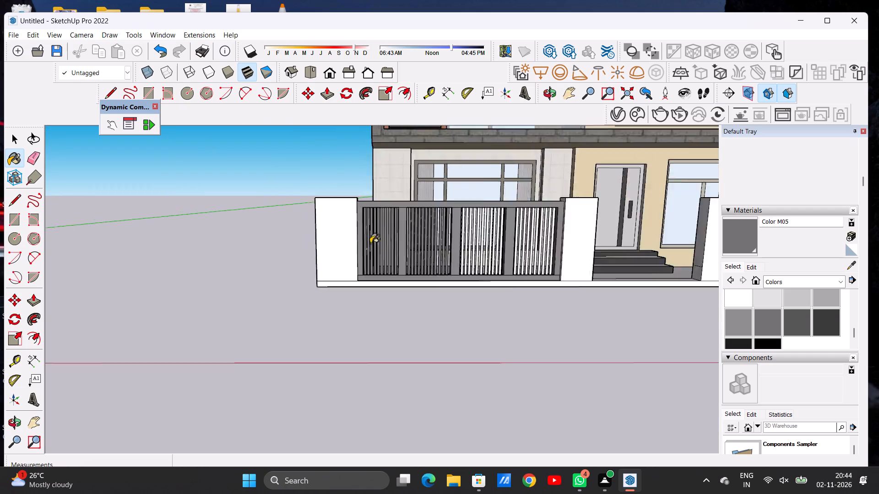
{"action": "scroll", "coordinate": [370, 243], "scroll_direction": "down", "scroll_amount": 10}
{"action": "scroll", "coordinate": [396, 237], "scroll_direction": "up", "scroll_amount": 10}
{"action": "scroll", "coordinate": [422, 236], "scroll_direction": "down", "scroll_amount": 2}
{"action": "scroll", "coordinate": [422, 236], "scroll_direction": "up", "scroll_amount": 1}
{"action": "scroll", "coordinate": [422, 236], "scroll_direction": "down", "scroll_amount": 1}
{"action": "scroll", "coordinate": [422, 236], "scroll_direction": "up", "scroll_amount": 1}
{"action": "scroll", "coordinate": [422, 235], "scroll_direction": "down", "scroll_amount": 1}
{"action": "scroll", "coordinate": [422, 235], "scroll_direction": "up", "scroll_amount": 8}
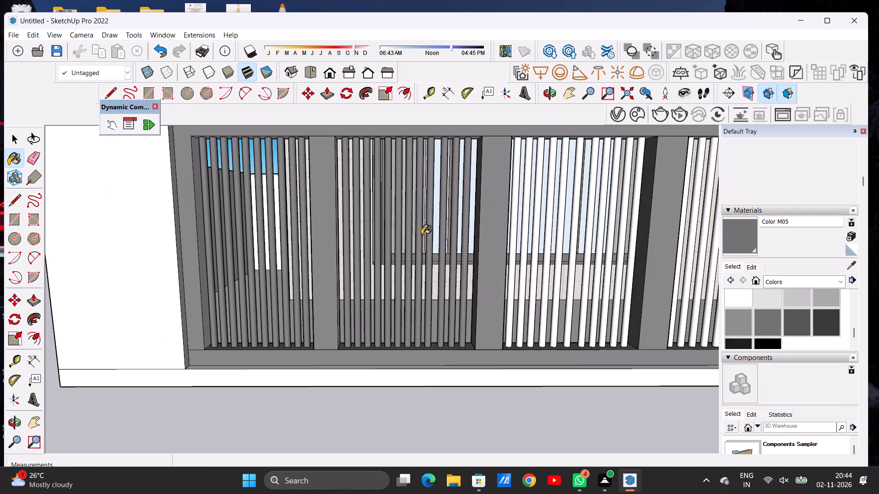
{"action": "scroll", "coordinate": [374, 230], "scroll_direction": "down", "scroll_amount": 16}
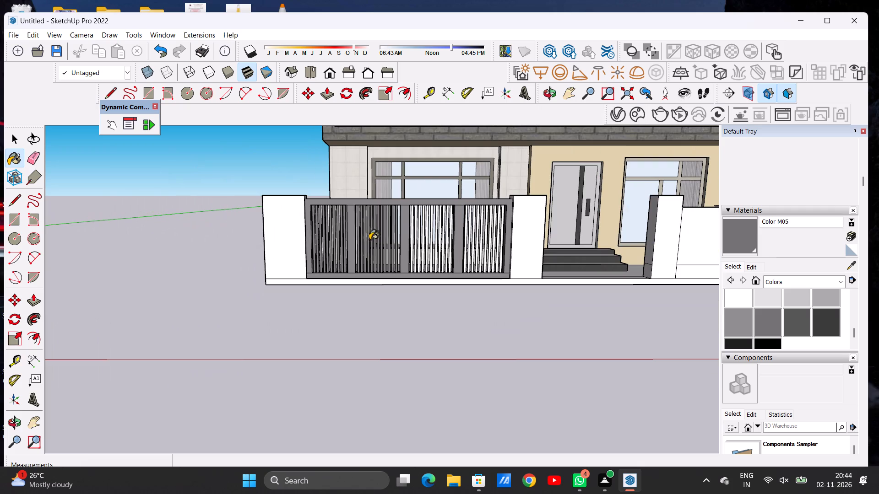
{"action": "scroll", "coordinate": [400, 219], "scroll_direction": "up", "scroll_amount": 5}
{"action": "key", "text": "space"}
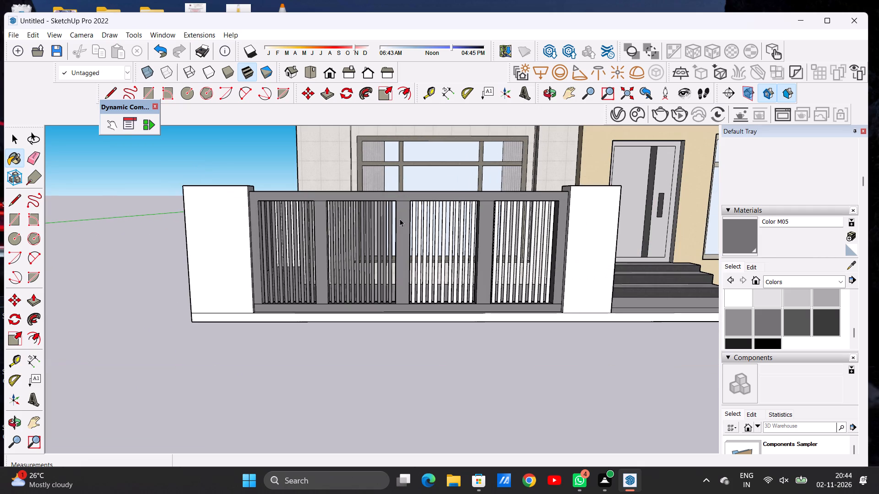
{"action": "type", "text": "O"}
{"action": "left_click_drag", "start_coordinate": [398, 234], "coordinate": [285, 321]}
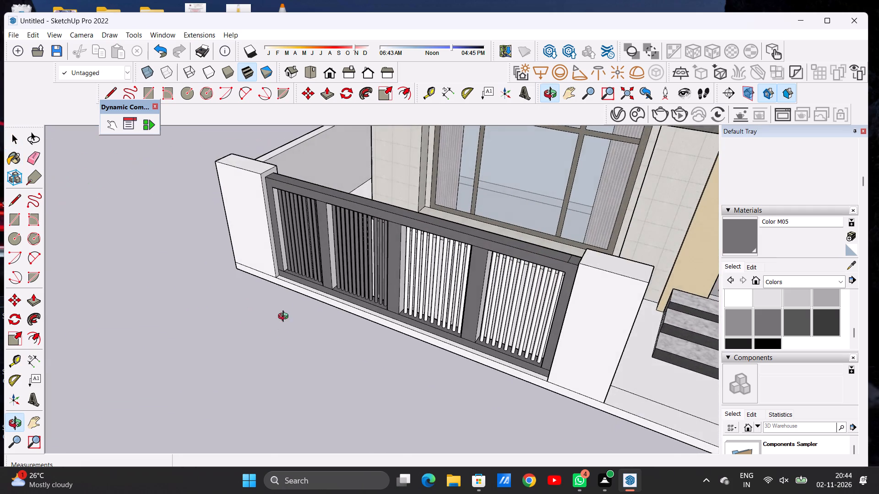
{"action": "scroll", "coordinate": [342, 238], "scroll_direction": "up", "scroll_amount": 16}
{"action": "left_click_drag", "start_coordinate": [317, 245], "coordinate": [389, 230]}
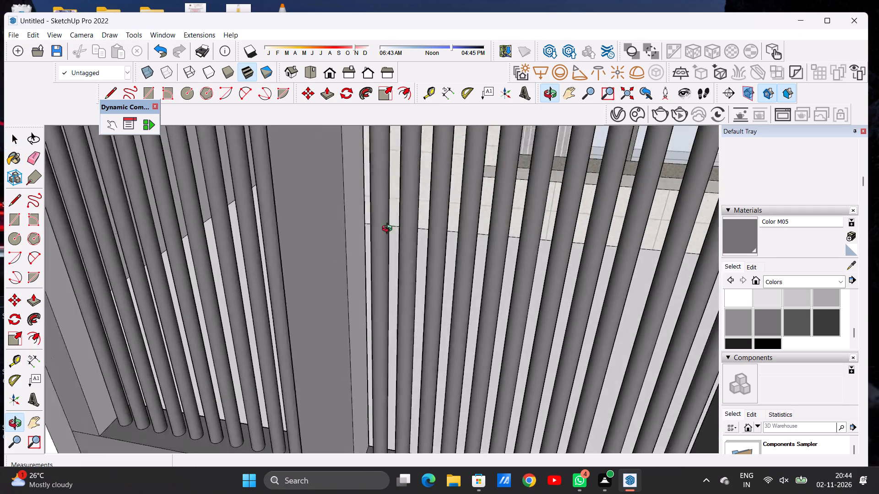
{"action": "left_click_drag", "start_coordinate": [389, 230], "coordinate": [476, 216]}
{"action": "scroll", "coordinate": [386, 239], "scroll_direction": "down", "scroll_amount": 14}
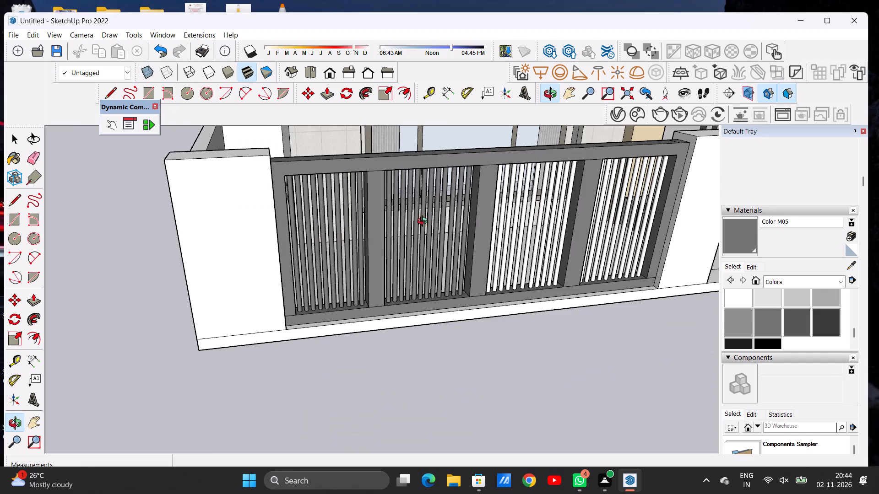
{"action": "left_click_drag", "start_coordinate": [432, 226], "coordinate": [290, 230]}
{"action": "scroll", "coordinate": [282, 240], "scroll_direction": "down", "scroll_amount": 4}
{"action": "scroll", "coordinate": [282, 240], "scroll_direction": "up", "scroll_amount": 1}
{"action": "scroll", "coordinate": [282, 240], "scroll_direction": "down", "scroll_amount": 2}
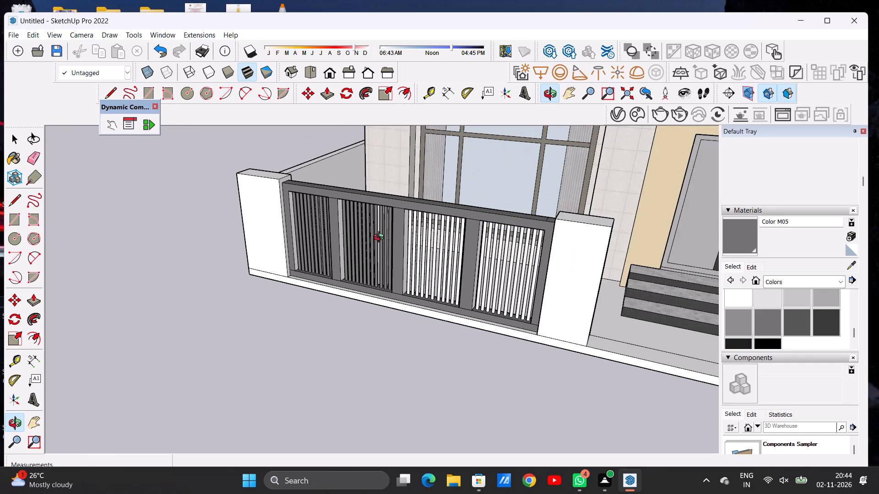
{"action": "scroll", "coordinate": [383, 238], "scroll_direction": "up", "scroll_amount": 10}
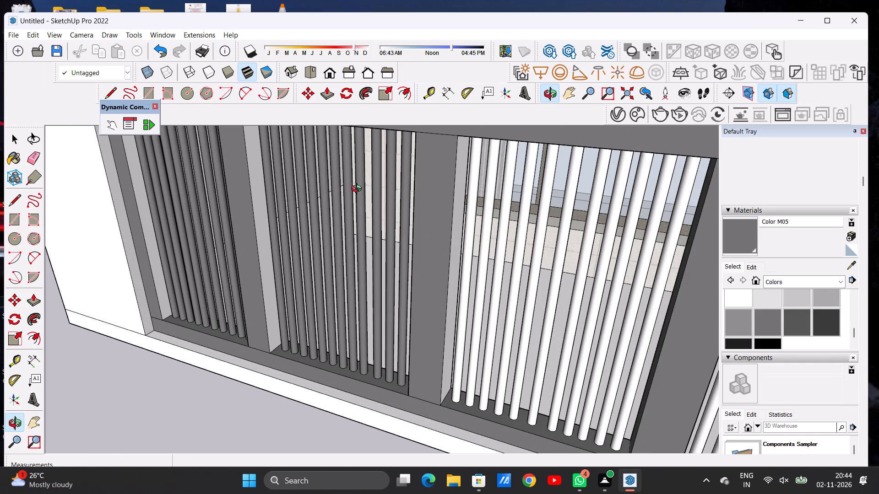
{"action": "scroll", "coordinate": [361, 184], "scroll_direction": "down", "scroll_amount": 12}
{"action": "scroll", "coordinate": [369, 177], "scroll_direction": "up", "scroll_amount": 1}
{"action": "scroll", "coordinate": [369, 178], "scroll_direction": "down", "scroll_amount": 2}
{"action": "left_click_drag", "start_coordinate": [369, 217], "coordinate": [541, 161]}
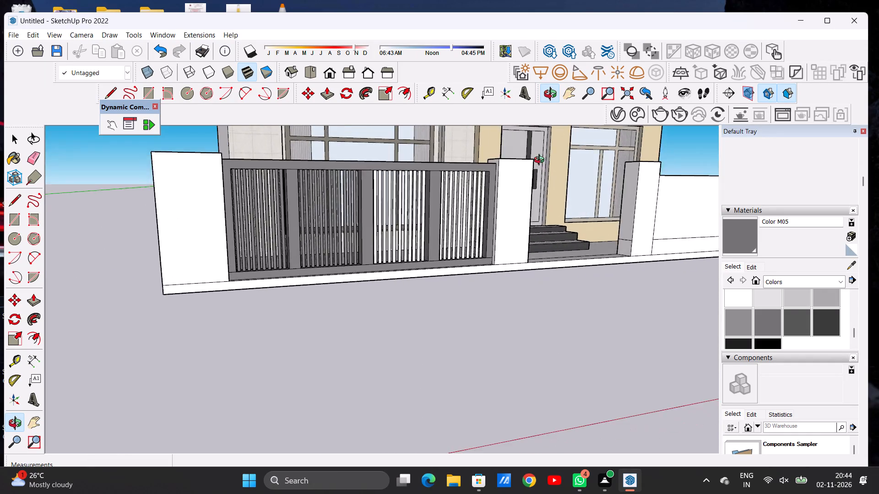
{"action": "left_click_drag", "start_coordinate": [541, 161], "coordinate": [458, 160]}
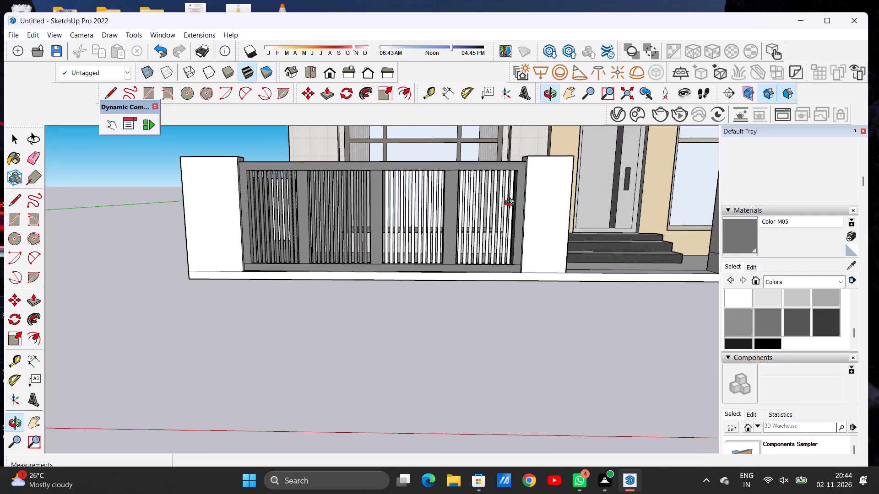
{"action": "scroll", "coordinate": [329, 202], "scroll_direction": "up", "scroll_amount": 9}
{"action": "scroll", "coordinate": [257, 207], "scroll_direction": "up", "scroll_amount": 3}
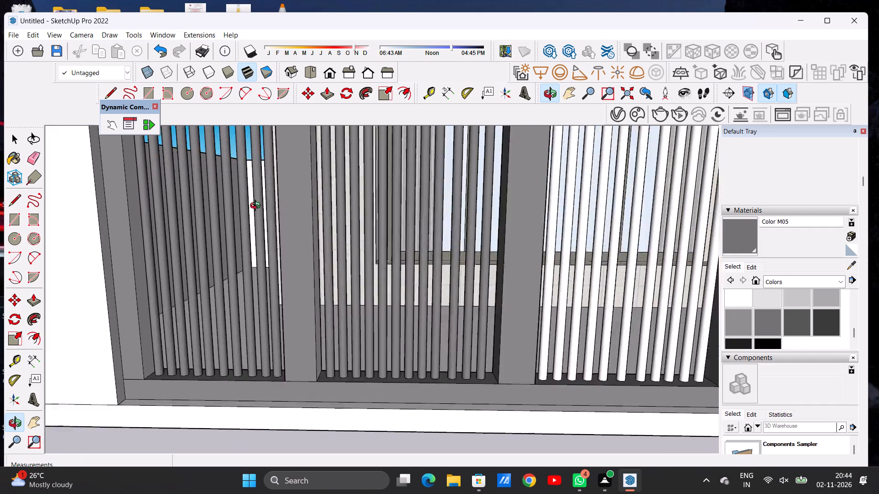
{"action": "scroll", "coordinate": [257, 207], "scroll_direction": "up", "scroll_amount": 3}
{"action": "left_click_drag", "start_coordinate": [241, 209], "coordinate": [233, 212]}
{"action": "scroll", "coordinate": [315, 250], "scroll_direction": "down", "scroll_amount": 8}
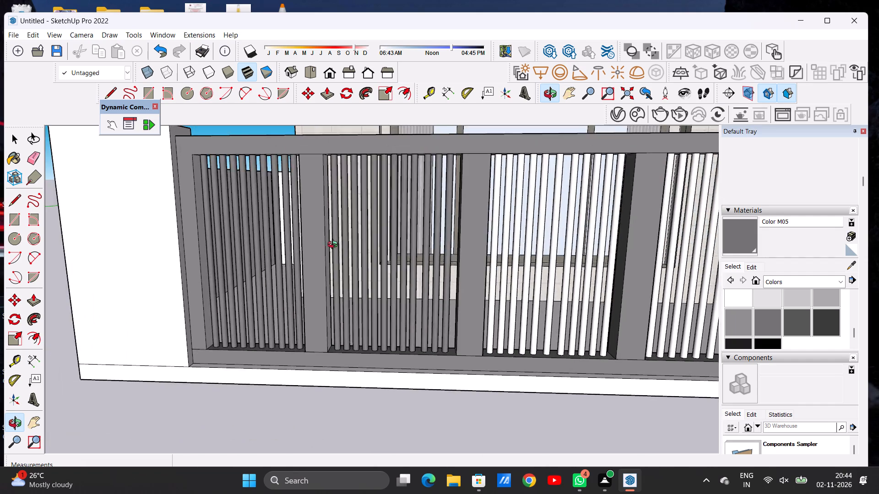
{"action": "scroll", "coordinate": [335, 246], "scroll_direction": "down", "scroll_amount": 6}
{"action": "left_click_drag", "start_coordinate": [370, 244], "coordinate": [347, 228]}
{"action": "scroll", "coordinate": [236, 243], "scroll_direction": "down", "scroll_amount": 6}
{"action": "scroll", "coordinate": [350, 240], "scroll_direction": "down", "scroll_amount": 1}
{"action": "scroll", "coordinate": [350, 240], "scroll_direction": "up", "scroll_amount": 6}
{"action": "scroll", "coordinate": [317, 236], "scroll_direction": "down", "scroll_amount": 1}
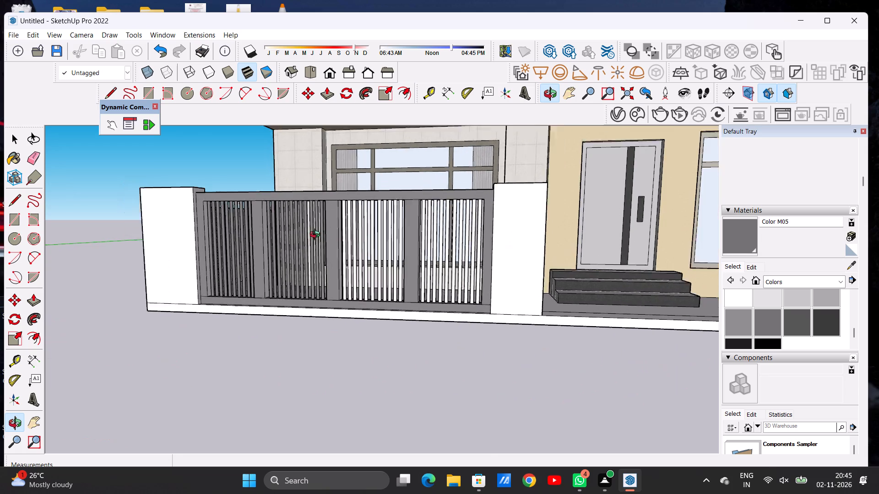
Paint the first five vertical bars of the gate's third panel from the left with Color M05.
{"action": "scroll", "coordinate": [317, 236], "scroll_direction": "down", "scroll_amount": 2}
{"action": "scroll", "coordinate": [412, 226], "scroll_direction": "up", "scroll_amount": 2}
{"action": "scroll", "coordinate": [412, 226], "scroll_direction": "down", "scroll_amount": 1}
{"action": "scroll", "coordinate": [412, 226], "scroll_direction": "up", "scroll_amount": 3}
{"action": "scroll", "coordinate": [334, 231], "scroll_direction": "up", "scroll_amount": 5}
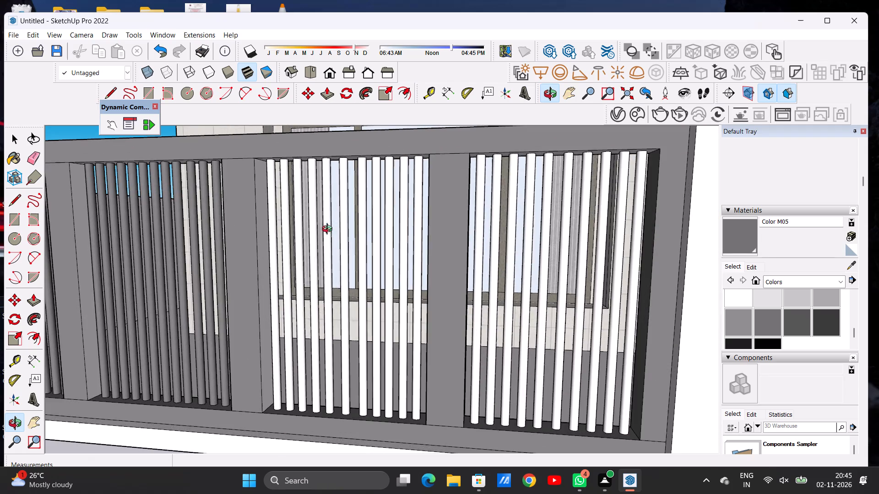
{"action": "left_click_drag", "start_coordinate": [317, 233], "coordinate": [344, 229]}
{"action": "scroll", "coordinate": [372, 235], "scroll_direction": "down", "scroll_amount": 3}
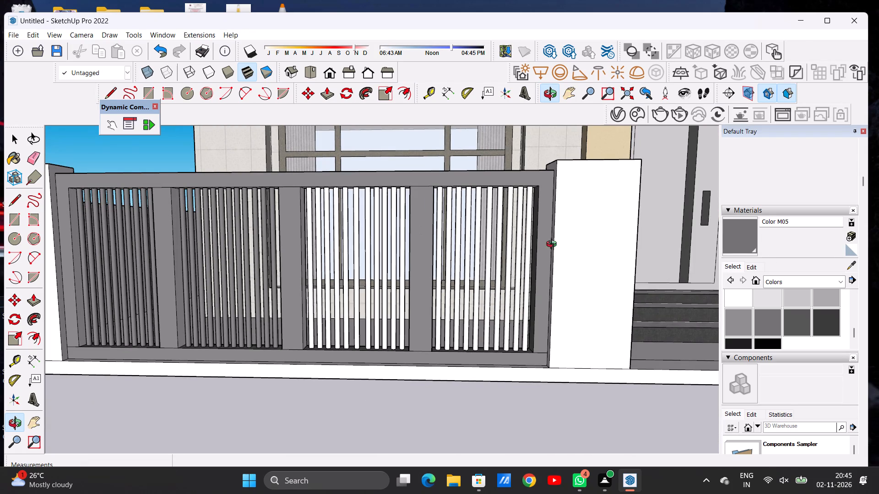
{"action": "left_click", "coordinate": [737, 232]}
{"action": "scroll", "coordinate": [349, 278], "scroll_direction": "up", "scroll_amount": 10}
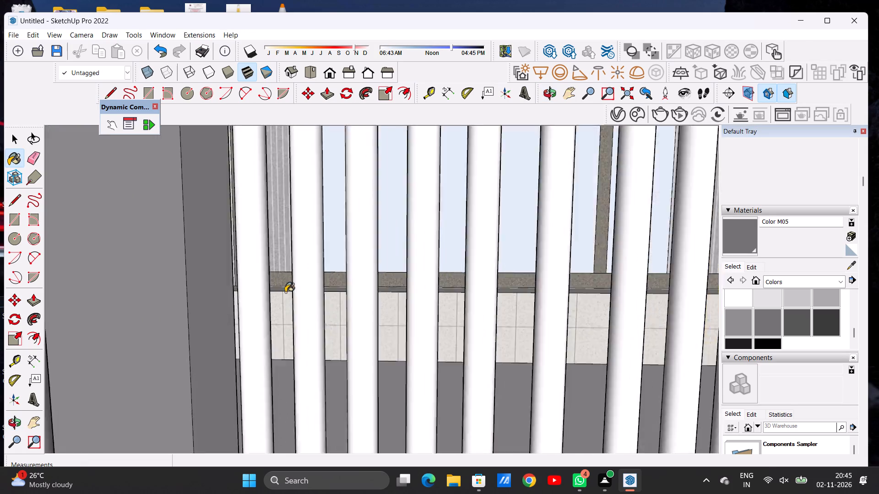
{"action": "scroll", "coordinate": [285, 292], "scroll_direction": "up", "scroll_amount": 2}
{"action": "left_click", "coordinate": [171, 293]}
{"action": "left_click", "coordinate": [360, 262]}
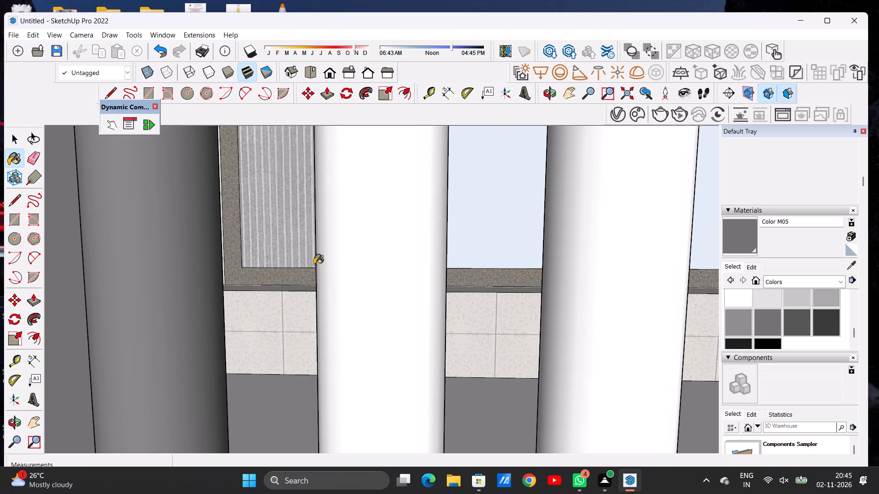
{"action": "scroll", "coordinate": [298, 264], "scroll_direction": "down", "scroll_amount": 6}
{"action": "left_click", "coordinate": [321, 269]}
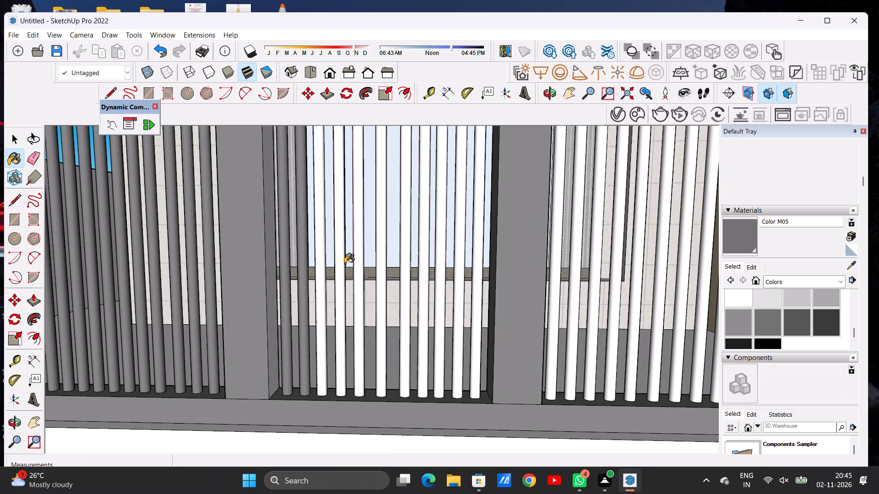
{"action": "left_click", "coordinate": [338, 267]}
{"action": "left_click", "coordinate": [358, 258]}
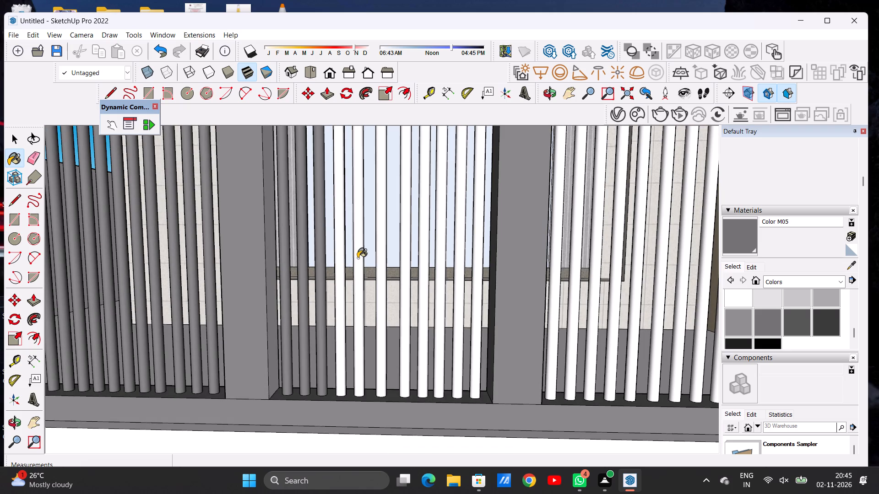
Paint the remaining six vertical bars of the gate's third panel with Color M05.
{"action": "left_click", "coordinate": [381, 250]}
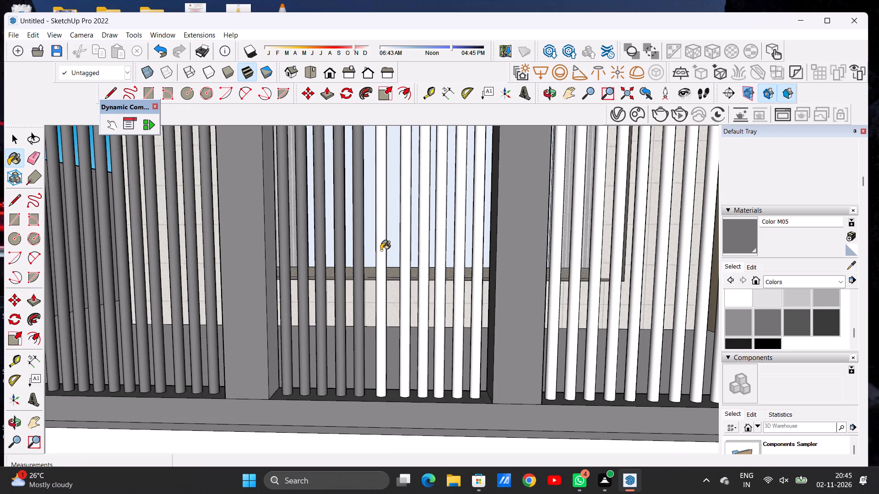
{"action": "left_click", "coordinate": [403, 250]}
{"action": "left_click", "coordinate": [424, 245]}
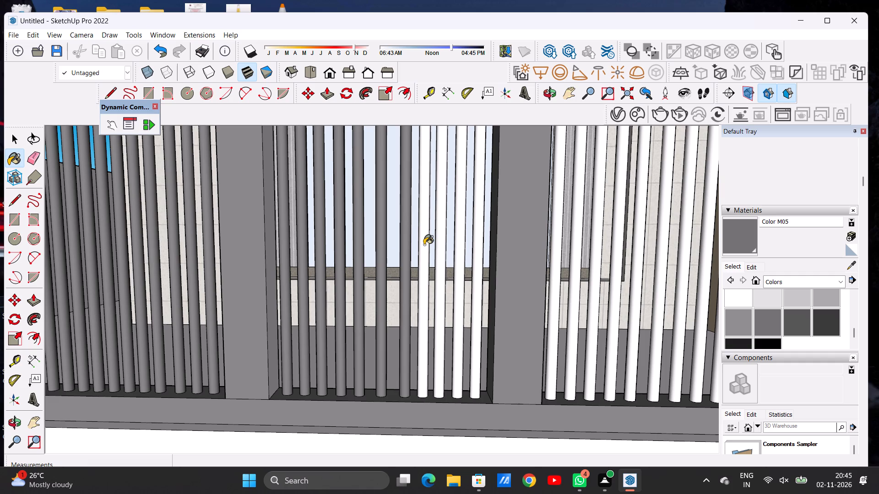
{"action": "left_click", "coordinate": [440, 242]}
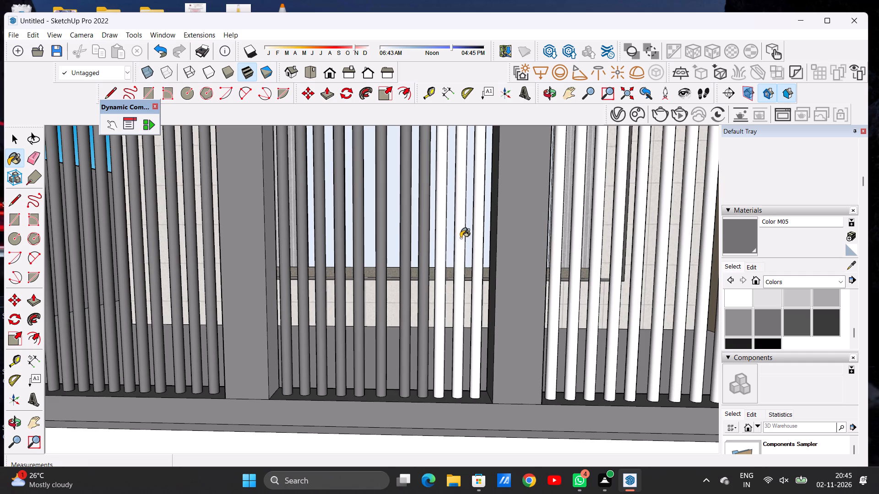
{"action": "left_click", "coordinate": [461, 237]}
{"action": "left_click", "coordinate": [479, 236]}
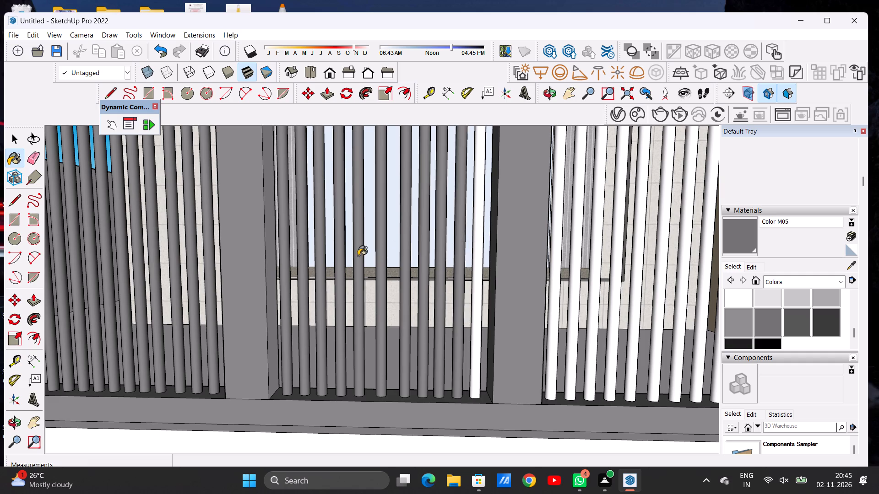
Paint all ten vertical bars of the gate's fourth panel with Color M05, completing the infill bars.
{"action": "scroll", "coordinate": [316, 259], "scroll_direction": "down", "scroll_amount": 12}
{"action": "scroll", "coordinate": [420, 244], "scroll_direction": "up", "scroll_amount": 8}
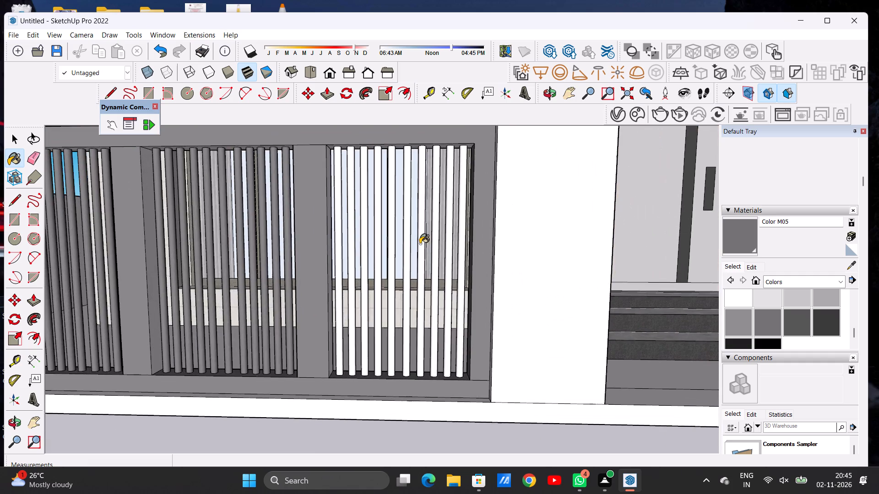
{"action": "scroll", "coordinate": [420, 244], "scroll_direction": "up", "scroll_amount": 4}
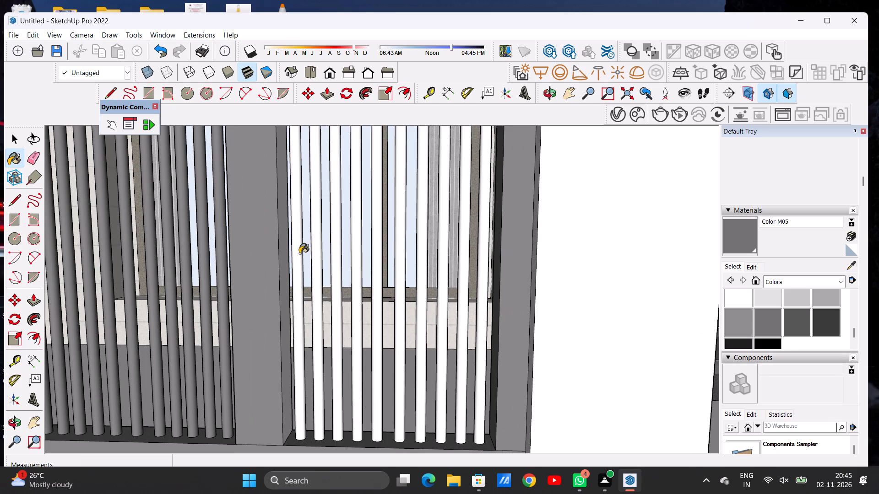
{"action": "left_click", "coordinate": [299, 253]}
{"action": "left_click", "coordinate": [315, 247]}
{"action": "left_click", "coordinate": [336, 243]}
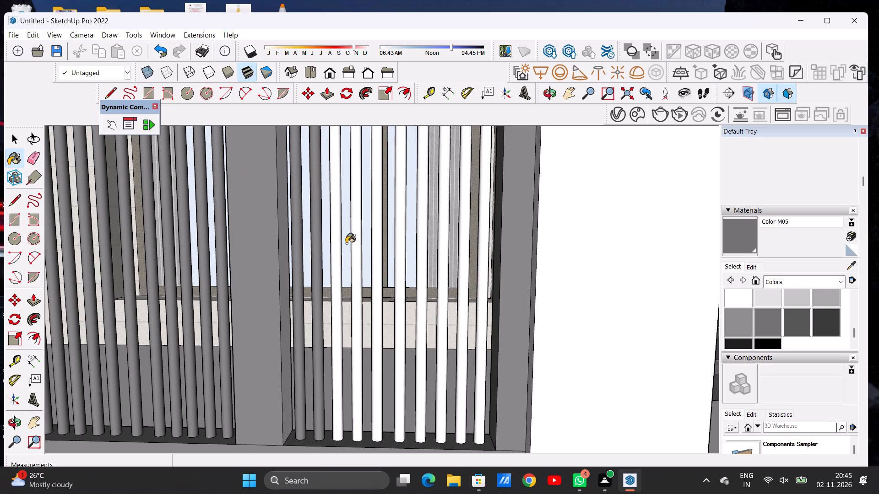
{"action": "left_click", "coordinate": [356, 241]}
{"action": "left_click", "coordinate": [377, 238]}
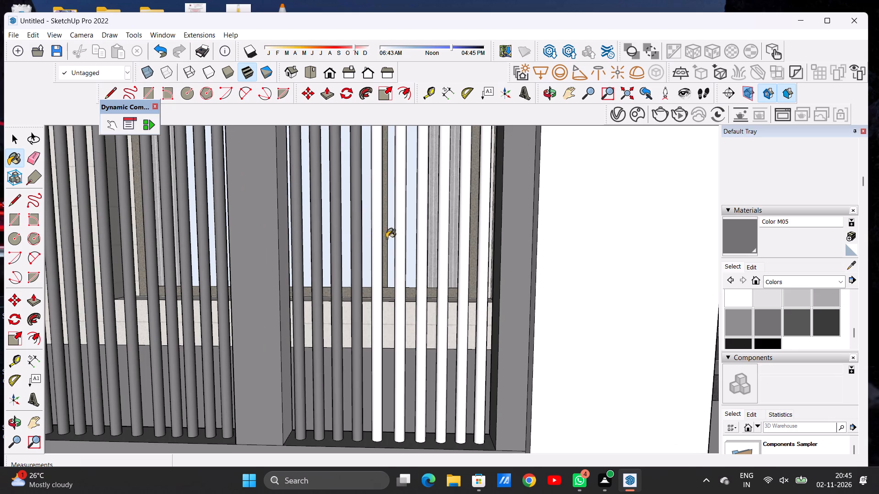
{"action": "left_click", "coordinate": [400, 234]}
{"action": "left_click", "coordinate": [424, 233]}
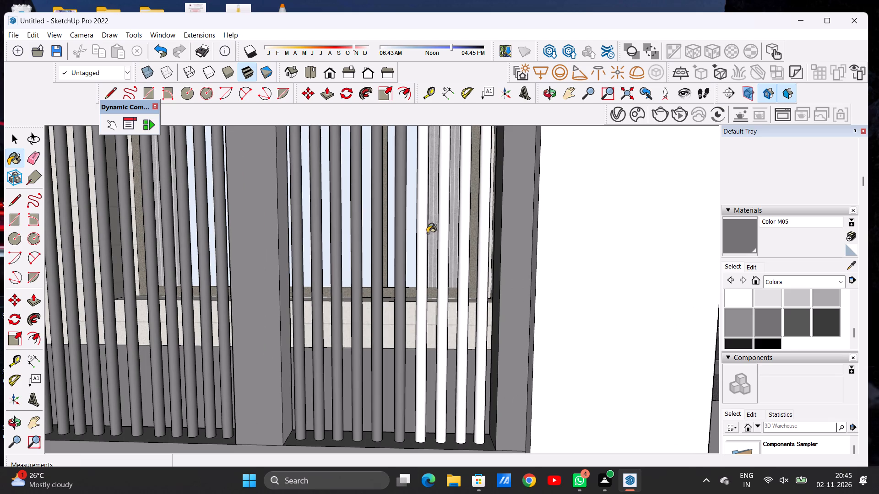
{"action": "left_click", "coordinate": [446, 231]}
{"action": "left_click", "coordinate": [467, 230]}
{"action": "left_click", "coordinate": [489, 227]}
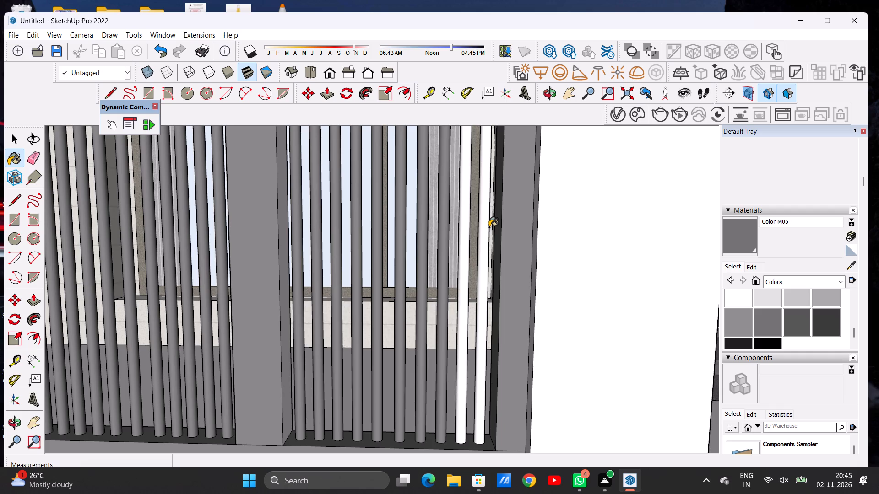
{"action": "scroll", "coordinate": [454, 227], "scroll_direction": "down", "scroll_amount": 2}
{"action": "scroll", "coordinate": [454, 227], "scroll_direction": "up", "scroll_amount": 2}
{"action": "scroll", "coordinate": [454, 227], "scroll_direction": "down", "scroll_amount": 10}
{"action": "key", "text": "space"}
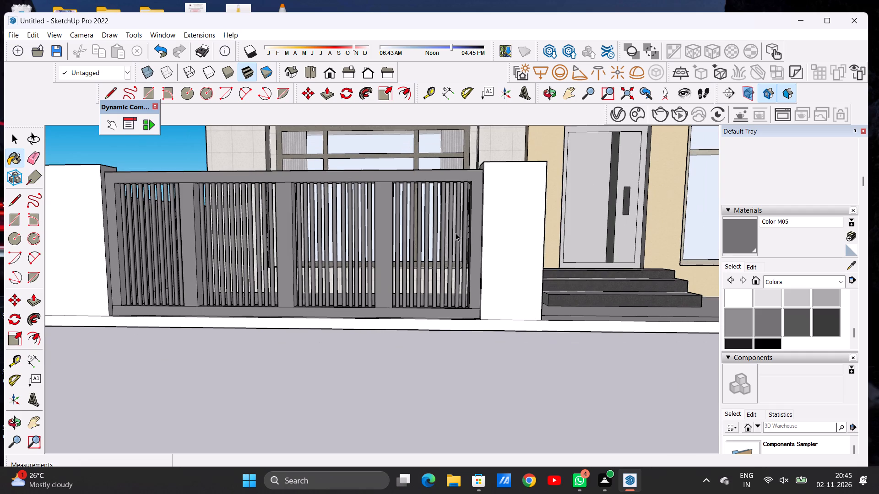
Examine the gate's bars and the side faces of its posts from the front, above and oblique angles.
{"action": "key", "text": "o"}
{"action": "left_click_drag", "start_coordinate": [334, 264], "coordinate": [362, 263]}
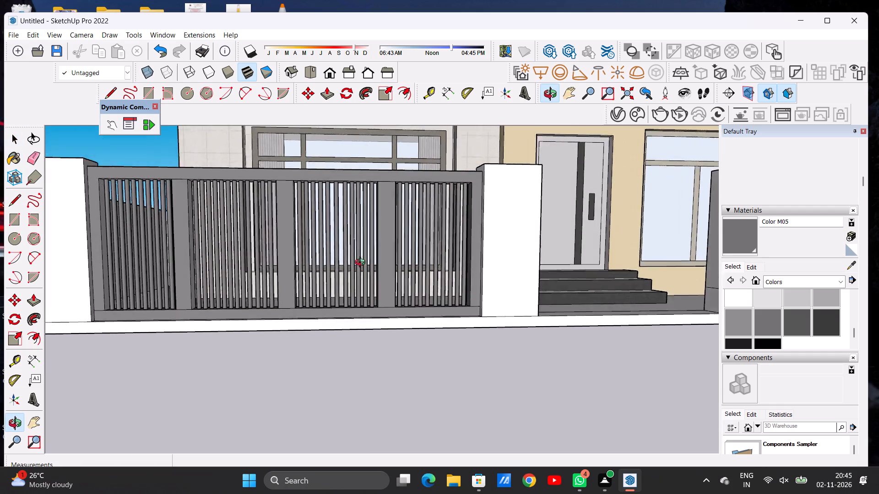
{"action": "left_click_drag", "start_coordinate": [362, 263], "coordinate": [361, 290]}
{"action": "scroll", "coordinate": [413, 282], "scroll_direction": "down", "scroll_amount": 6}
{"action": "left_click_drag", "start_coordinate": [417, 266], "coordinate": [307, 266]}
{"action": "left_click_drag", "start_coordinate": [245, 267], "coordinate": [222, 319]}
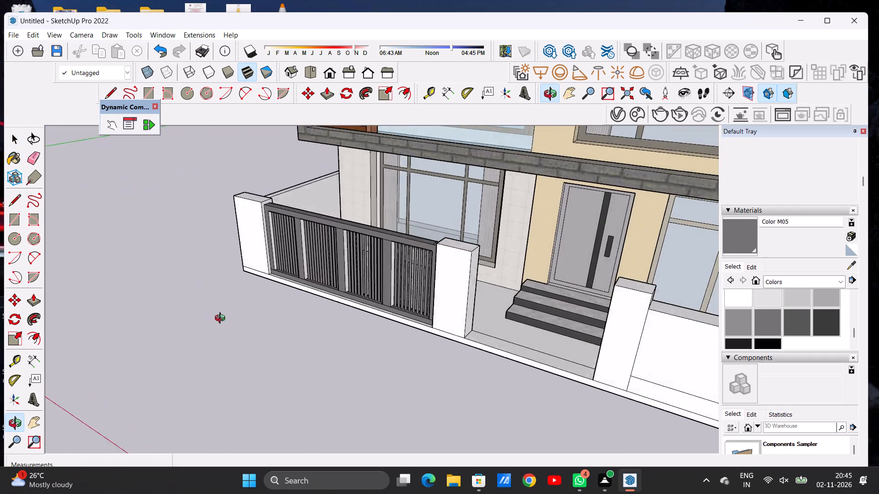
{"action": "left_click_drag", "start_coordinate": [222, 319], "coordinate": [193, 288]}
{"action": "scroll", "coordinate": [370, 277], "scroll_direction": "up", "scroll_amount": 3}
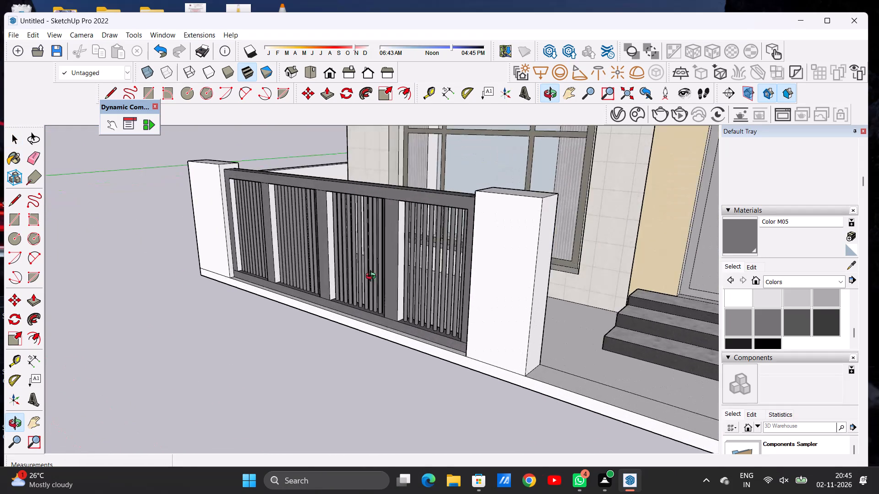
{"action": "scroll", "coordinate": [373, 277], "scroll_direction": "up", "scroll_amount": 9}
{"action": "scroll", "coordinate": [407, 269], "scroll_direction": "down", "scroll_amount": 1}
{"action": "scroll", "coordinate": [406, 269], "scroll_direction": "up", "scroll_amount": 8}
{"action": "scroll", "coordinate": [387, 277], "scroll_direction": "down", "scroll_amount": 1}
{"action": "scroll", "coordinate": [388, 277], "scroll_direction": "up", "scroll_amount": 6}
{"action": "scroll", "coordinate": [387, 279], "scroll_direction": "down", "scroll_amount": 1}
{"action": "scroll", "coordinate": [387, 279], "scroll_direction": "up", "scroll_amount": 4}
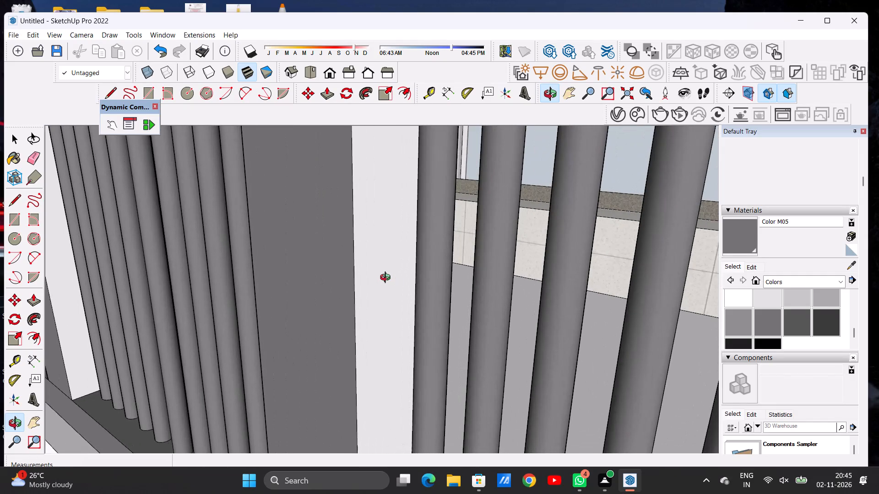
{"action": "left_click", "coordinate": [387, 279]}
{"action": "scroll", "coordinate": [392, 276], "scroll_direction": "down", "scroll_amount": 15}
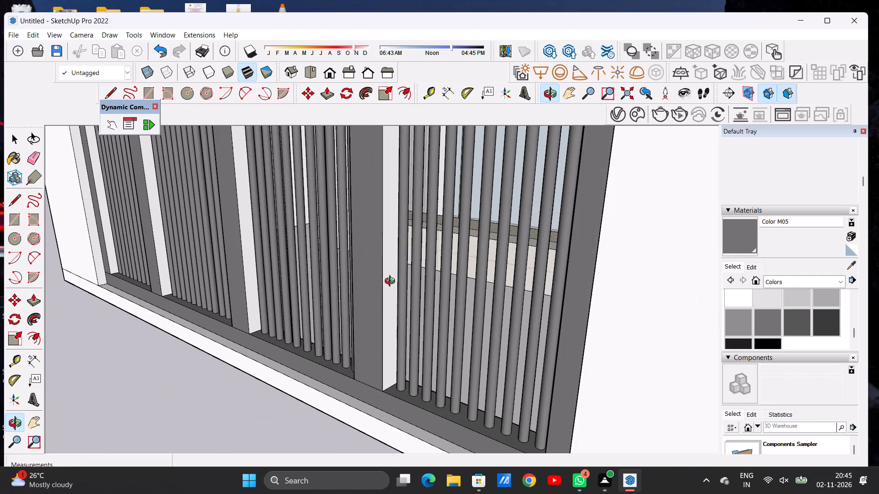
{"action": "scroll", "coordinate": [381, 293], "scroll_direction": "down", "scroll_amount": 6}
{"action": "left_click_drag", "start_coordinate": [296, 276], "coordinate": [486, 266]}
{"action": "left_click_drag", "start_coordinate": [293, 287], "coordinate": [258, 285]}
{"action": "left_click_drag", "start_coordinate": [465, 286], "coordinate": [314, 289]}
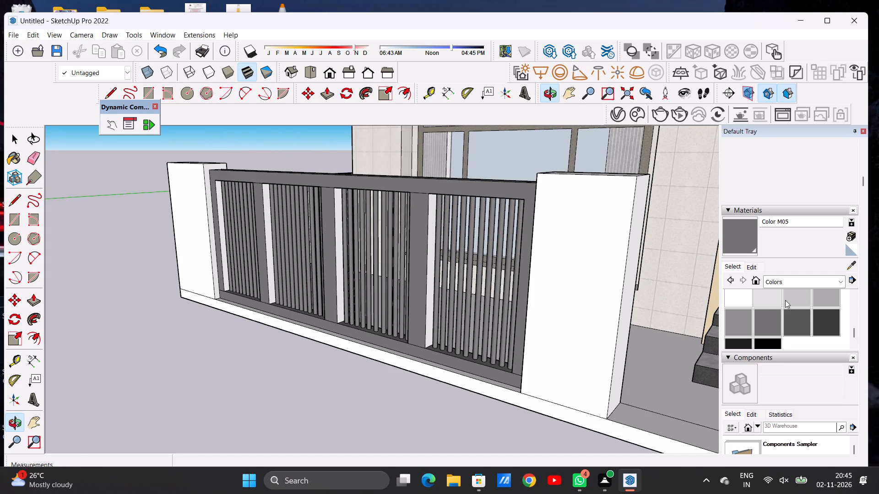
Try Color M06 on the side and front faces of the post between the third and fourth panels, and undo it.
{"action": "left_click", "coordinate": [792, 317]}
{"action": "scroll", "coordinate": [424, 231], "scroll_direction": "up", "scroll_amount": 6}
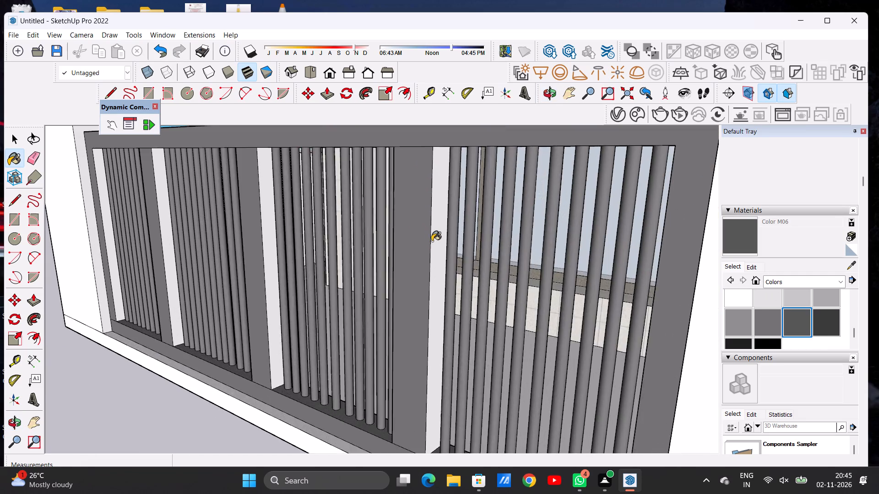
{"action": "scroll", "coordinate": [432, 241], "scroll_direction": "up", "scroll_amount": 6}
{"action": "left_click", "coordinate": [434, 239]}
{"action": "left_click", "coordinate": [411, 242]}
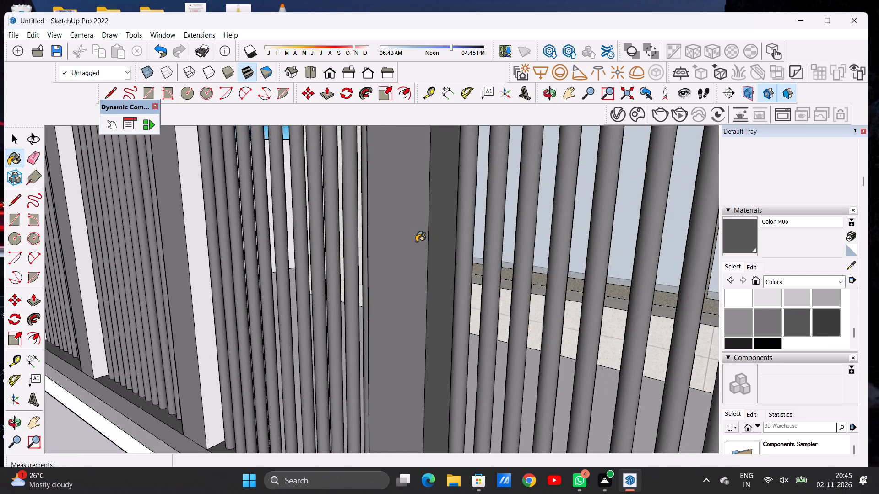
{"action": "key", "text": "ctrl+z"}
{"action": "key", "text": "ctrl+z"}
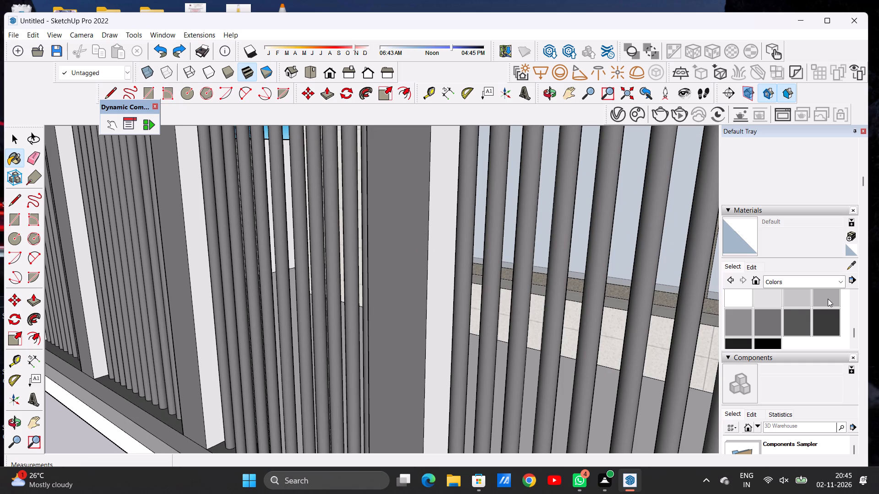
Paint the side face of the post between the gate's third and fourth panels with Color M04.
{"action": "left_click", "coordinate": [736, 314]}
{"action": "left_click", "coordinate": [434, 268]}
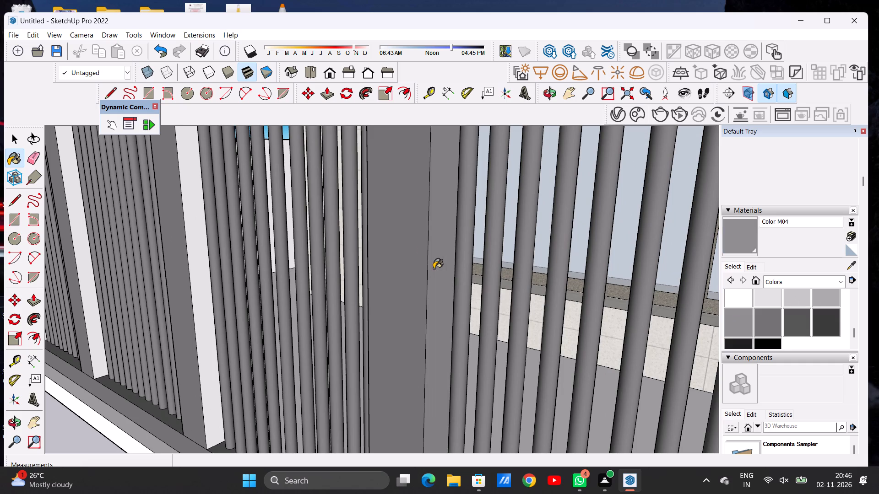
{"action": "scroll", "coordinate": [438, 277], "scroll_direction": "down", "scroll_amount": 9}
{"action": "left_click", "coordinate": [427, 274]}
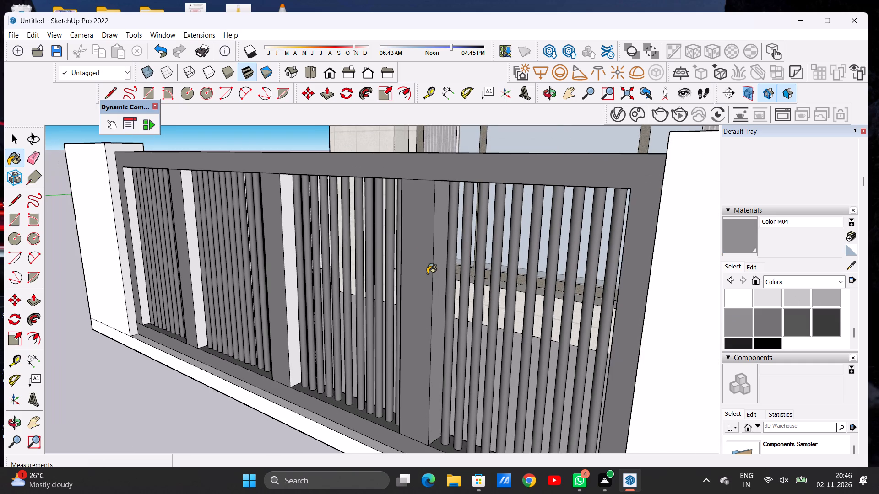
{"action": "key", "text": "ctrl+z"}
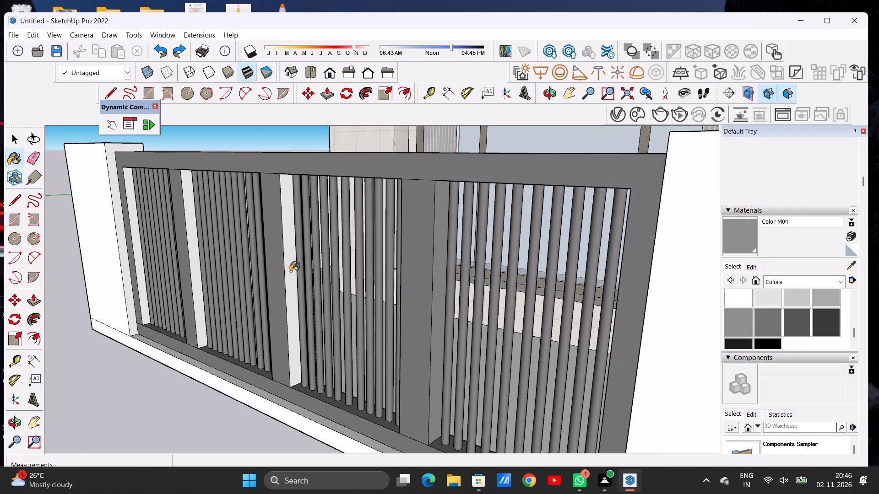
Paint the matching side faces of the gate's other two intermediate posts with Color M04.
{"action": "scroll", "coordinate": [289, 265], "scroll_direction": "up", "scroll_amount": 6}
{"action": "left_click", "coordinate": [291, 265]}
{"action": "scroll", "coordinate": [340, 262], "scroll_direction": "down", "scroll_amount": 7}
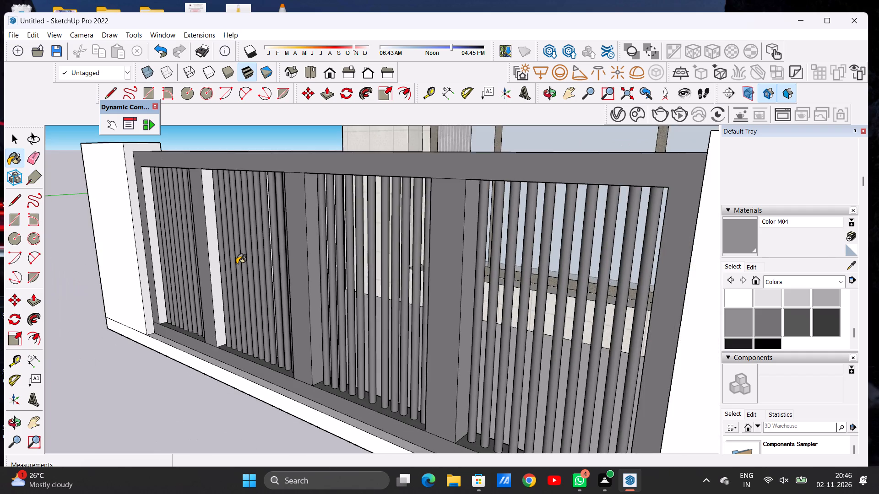
{"action": "scroll", "coordinate": [228, 266], "scroll_direction": "up", "scroll_amount": 7}
{"action": "scroll", "coordinate": [209, 271], "scroll_direction": "down", "scroll_amount": 1}
{"action": "scroll", "coordinate": [209, 271], "scroll_direction": "up", "scroll_amount": 4}
{"action": "left_click", "coordinate": [209, 271]}
{"action": "scroll", "coordinate": [209, 271], "scroll_direction": "down", "scroll_amount": 8}
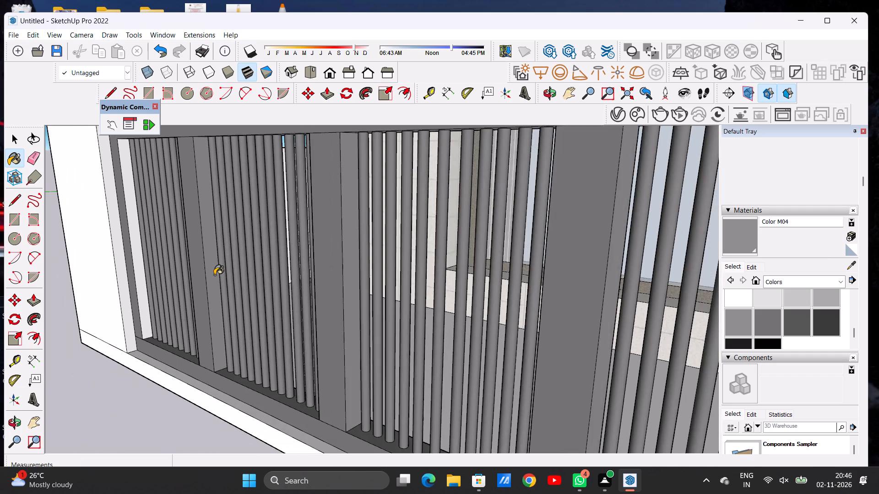
{"action": "scroll", "coordinate": [214, 275], "scroll_direction": "down", "scroll_amount": 6}
{"action": "key", "text": "space"}
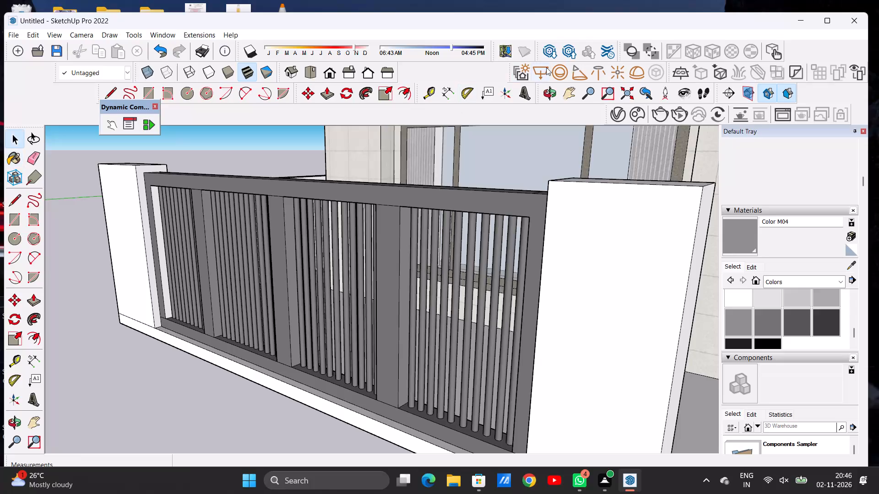
Examine the painted front gate's bars and posts up close and from oblique angles.
{"action": "left_click", "coordinate": [549, 88]}
{"action": "left_click_drag", "start_coordinate": [345, 211], "coordinate": [460, 209]}
{"action": "scroll", "coordinate": [444, 223], "scroll_direction": "down", "scroll_amount": 9}
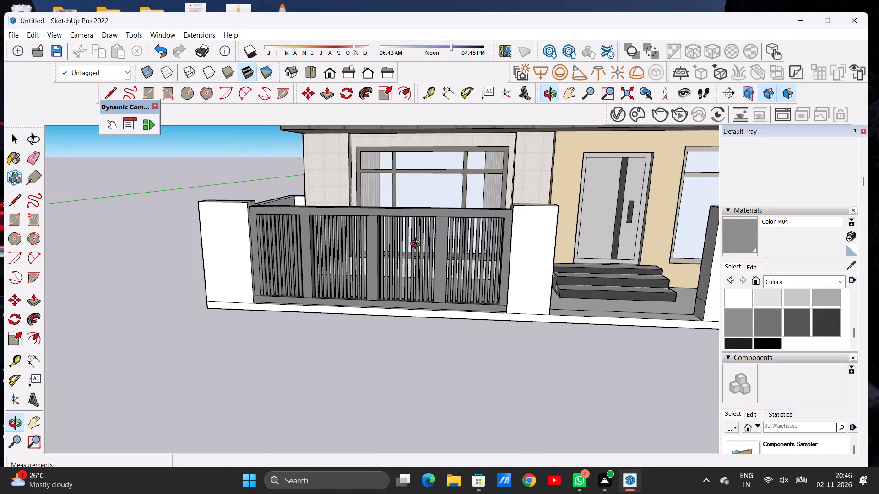
{"action": "left_click_drag", "start_coordinate": [423, 258], "coordinate": [185, 254]}
{"action": "left_click_drag", "start_coordinate": [444, 254], "coordinate": [435, 254]}
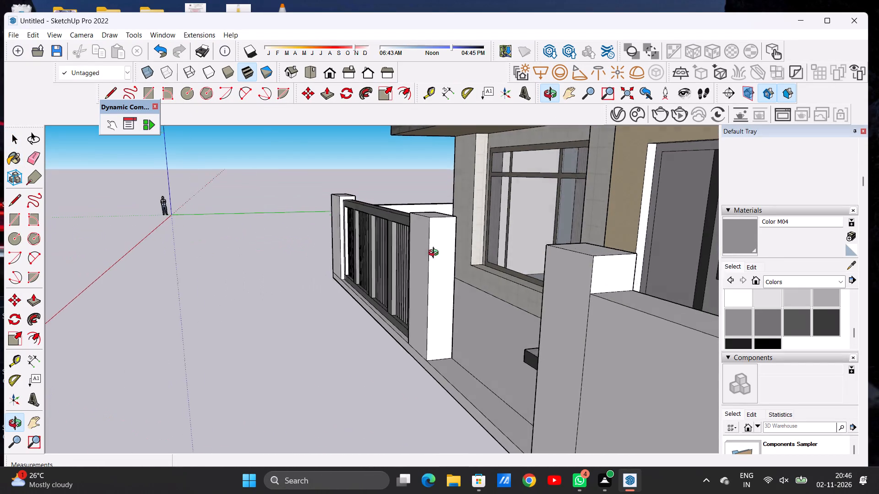
{"action": "left_click_drag", "start_coordinate": [435, 254], "coordinate": [499, 243]}
{"action": "left_click_drag", "start_coordinate": [367, 252], "coordinate": [420, 251]}
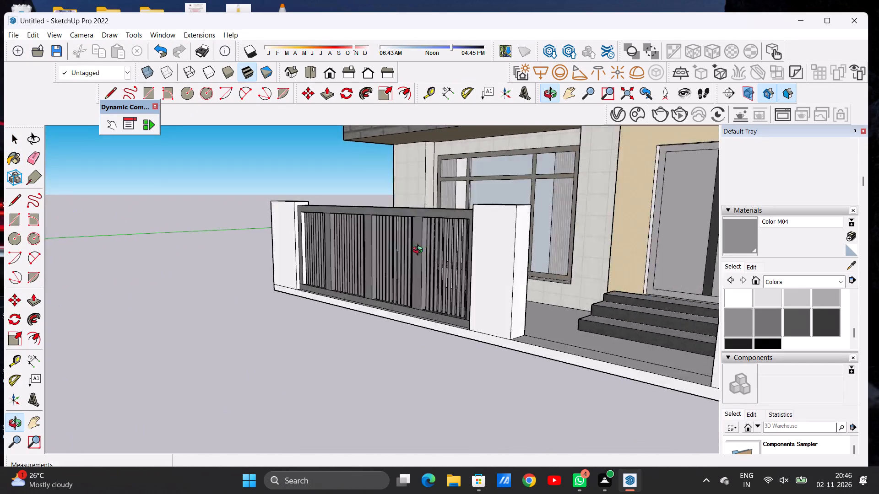
{"action": "left_click_drag", "start_coordinate": [420, 251], "coordinate": [522, 243]}
{"action": "scroll", "coordinate": [299, 249], "scroll_direction": "down", "scroll_amount": 7}
{"action": "left_click_drag", "start_coordinate": [309, 251], "coordinate": [385, 264]}
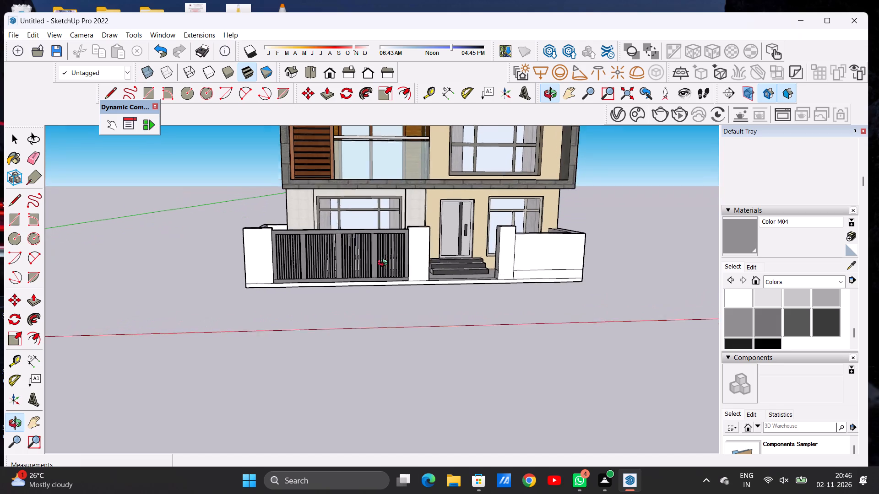
{"action": "left_click_drag", "start_coordinate": [385, 264], "coordinate": [369, 272]}
{"action": "scroll", "coordinate": [284, 278], "scroll_direction": "down", "scroll_amount": 4}
{"action": "scroll", "coordinate": [313, 271], "scroll_direction": "up", "scroll_amount": 16}
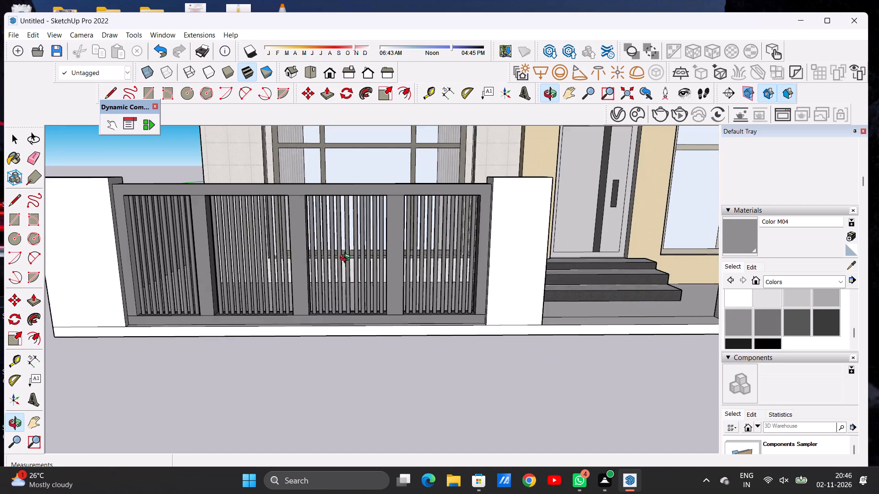
{"action": "scroll", "coordinate": [347, 259], "scroll_direction": "up", "scroll_amount": 7}
{"action": "left_click_drag", "start_coordinate": [401, 249], "coordinate": [279, 290]}
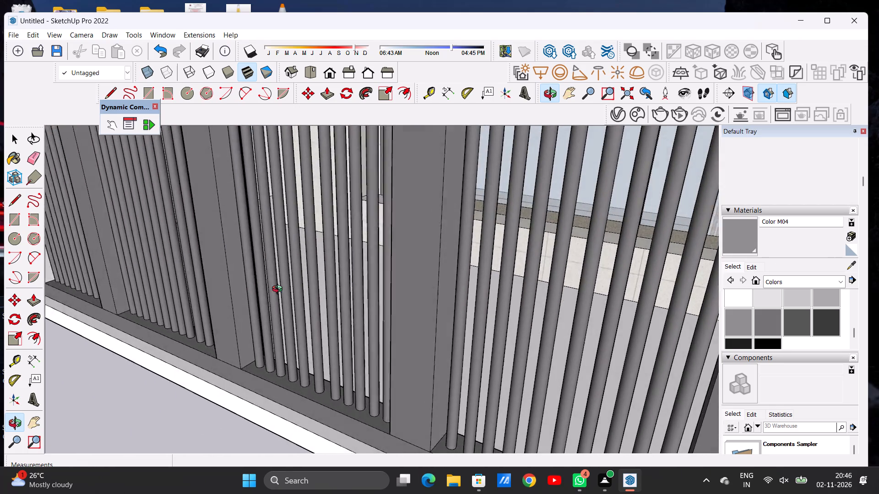
{"action": "left_click_drag", "start_coordinate": [279, 290], "coordinate": [298, 295]}
{"action": "scroll", "coordinate": [302, 284], "scroll_direction": "down", "scroll_amount": 20}
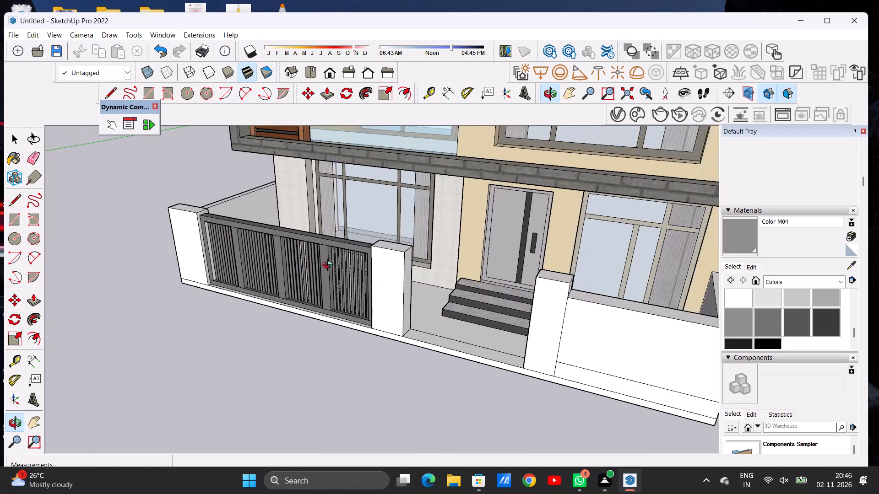
{"action": "scroll", "coordinate": [337, 258], "scroll_direction": "down", "scroll_amount": 6}
{"action": "left_click_drag", "start_coordinate": [348, 276], "coordinate": [425, 245]}
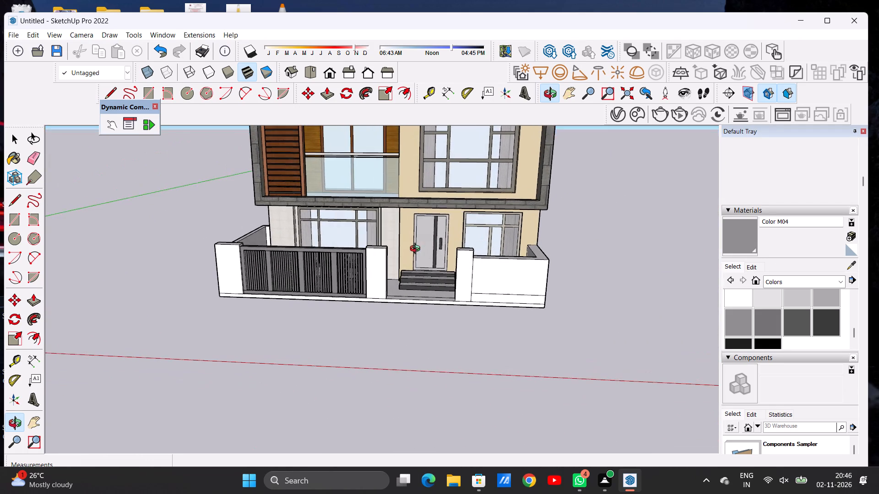
Review the whole house exterior from the front and side, including the boundary wall's outer and rear faces.
{"action": "scroll", "coordinate": [356, 279], "scroll_direction": "down", "scroll_amount": 11}
{"action": "scroll", "coordinate": [357, 243], "scroll_direction": "up", "scroll_amount": 6}
{"action": "scroll", "coordinate": [357, 242], "scroll_direction": "down", "scroll_amount": 1}
{"action": "scroll", "coordinate": [347, 233], "scroll_direction": "up", "scroll_amount": 5}
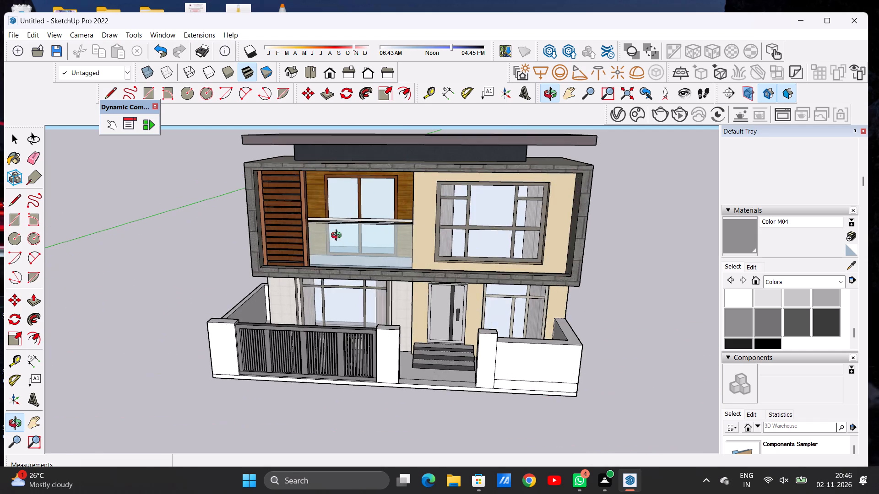
{"action": "scroll", "coordinate": [322, 279], "scroll_direction": "up", "scroll_amount": 3}
{"action": "scroll", "coordinate": [322, 279], "scroll_direction": "down", "scroll_amount": 1}
{"action": "scroll", "coordinate": [322, 280], "scroll_direction": "up", "scroll_amount": 3}
{"action": "left_click_drag", "start_coordinate": [241, 294], "coordinate": [395, 269]}
{"action": "scroll", "coordinate": [391, 244], "scroll_direction": "down", "scroll_amount": 7}
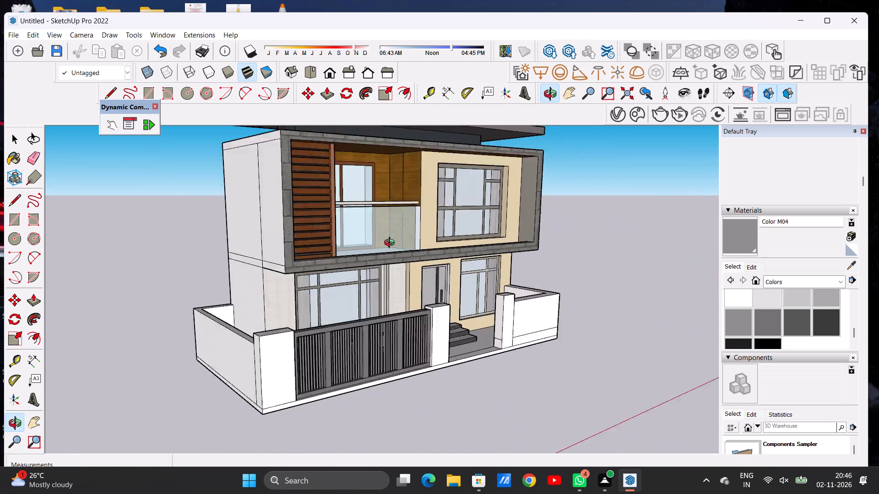
{"action": "scroll", "coordinate": [391, 244], "scroll_direction": "down", "scroll_amount": 4}
{"action": "left_click_drag", "start_coordinate": [301, 284], "coordinate": [283, 345]}
{"action": "scroll", "coordinate": [287, 283], "scroll_direction": "up", "scroll_amount": 3}
{"action": "scroll", "coordinate": [287, 283], "scroll_direction": "down", "scroll_amount": 1}
{"action": "scroll", "coordinate": [287, 283], "scroll_direction": "up", "scroll_amount": 8}
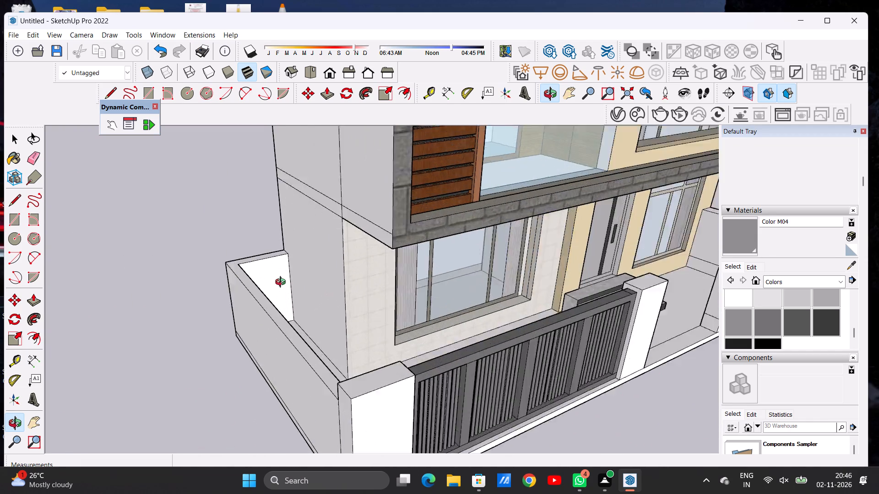
{"action": "scroll", "coordinate": [282, 283], "scroll_direction": "up", "scroll_amount": 3}
{"action": "left_click_drag", "start_coordinate": [241, 270], "coordinate": [400, 272]}
{"action": "left_click_drag", "start_coordinate": [230, 279], "coordinate": [387, 266]}
{"action": "left_click_drag", "start_coordinate": [290, 279], "coordinate": [340, 274]}
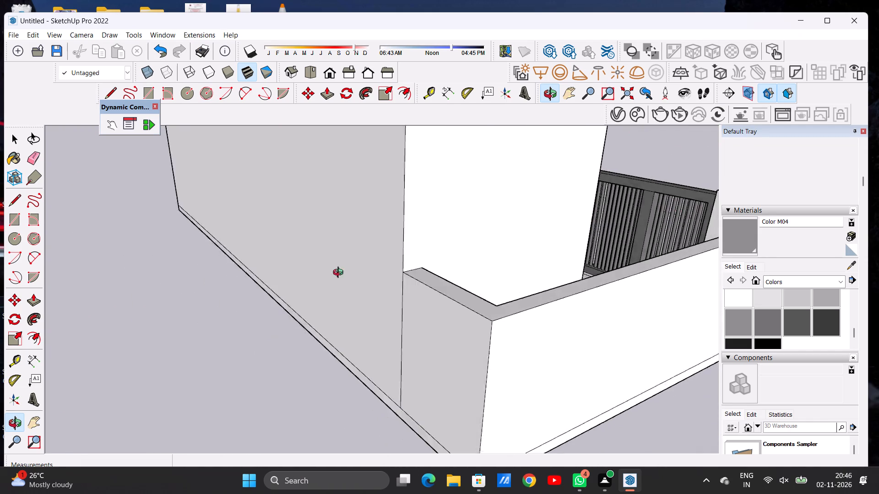
{"action": "left_click_drag", "start_coordinate": [340, 274], "coordinate": [219, 270]}
{"action": "left_click_drag", "start_coordinate": [364, 265], "coordinate": [134, 278]}
{"action": "scroll", "coordinate": [219, 269], "scroll_direction": "down", "scroll_amount": 6}
{"action": "left_click_drag", "start_coordinate": [338, 270], "coordinate": [145, 281]}
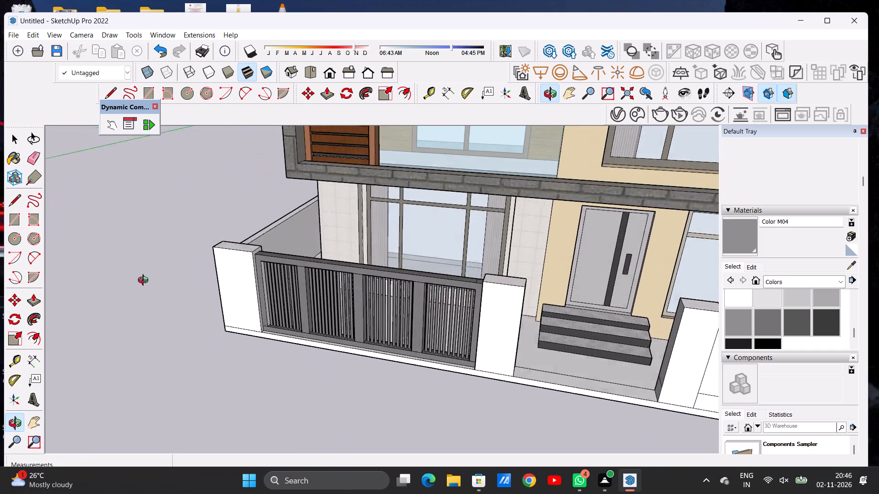
{"action": "left_click_drag", "start_coordinate": [145, 281], "coordinate": [154, 302]}
{"action": "scroll", "coordinate": [250, 291], "scroll_direction": "down", "scroll_amount": 7}
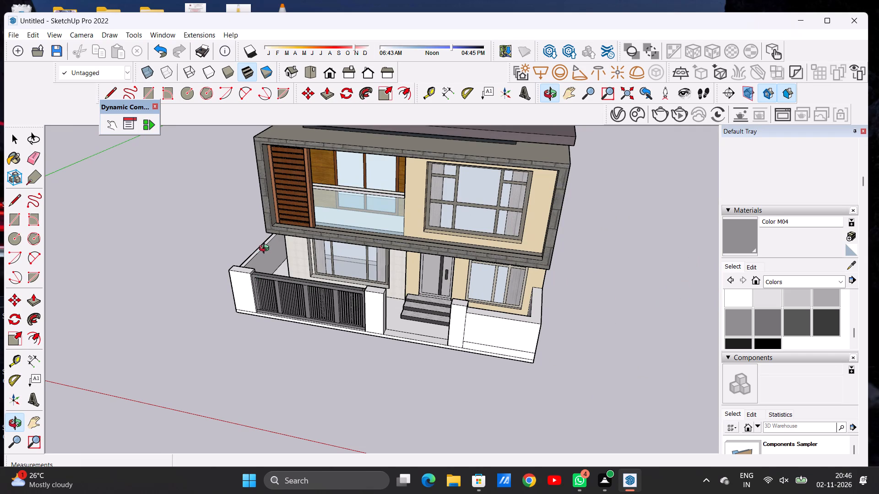
{"action": "scroll", "coordinate": [303, 252], "scroll_direction": "down", "scroll_amount": 7}
{"action": "scroll", "coordinate": [319, 242], "scroll_direction": "up", "scroll_amount": 7}
{"action": "left_click_drag", "start_coordinate": [260, 252], "coordinate": [515, 202]}
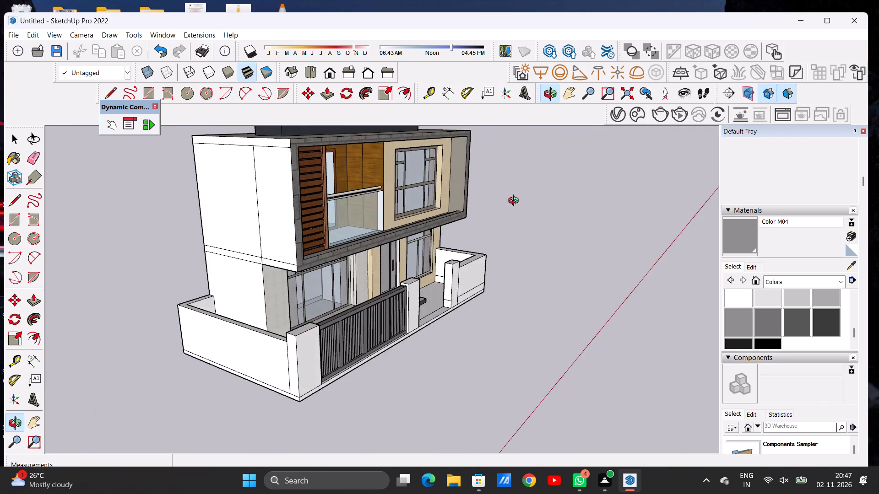
{"action": "left_click_drag", "start_coordinate": [515, 202], "coordinate": [278, 293]}
{"action": "scroll", "coordinate": [330, 200], "scroll_direction": "down", "scroll_amount": 7}
{"action": "scroll", "coordinate": [356, 195], "scroll_direction": "up", "scroll_amount": 13}
Examine the upper-floor balcony's handrail, glass panel and floor from above and up close.
{"action": "left_click_drag", "start_coordinate": [343, 198], "coordinate": [350, 230]}
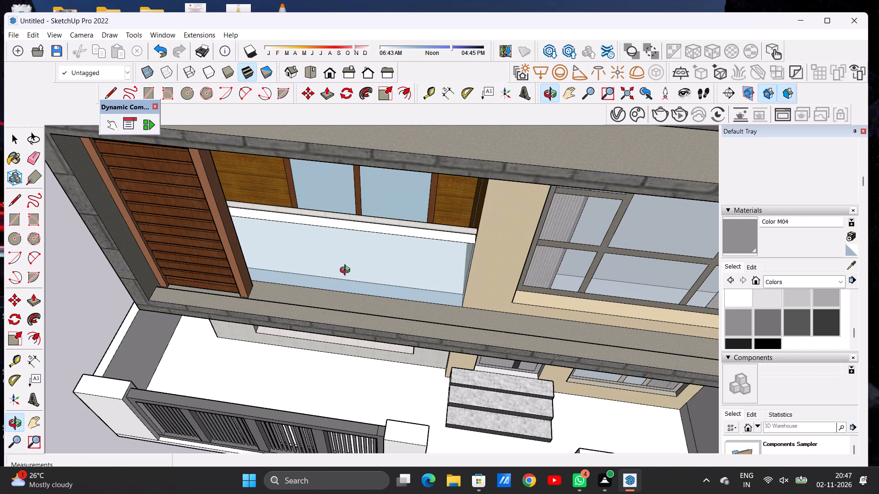
{"action": "scroll", "coordinate": [358, 263], "scroll_direction": "down", "scroll_amount": 7}
{"action": "left_click_drag", "start_coordinate": [388, 269], "coordinate": [282, 243]}
{"action": "scroll", "coordinate": [348, 237], "scroll_direction": "up", "scroll_amount": 6}
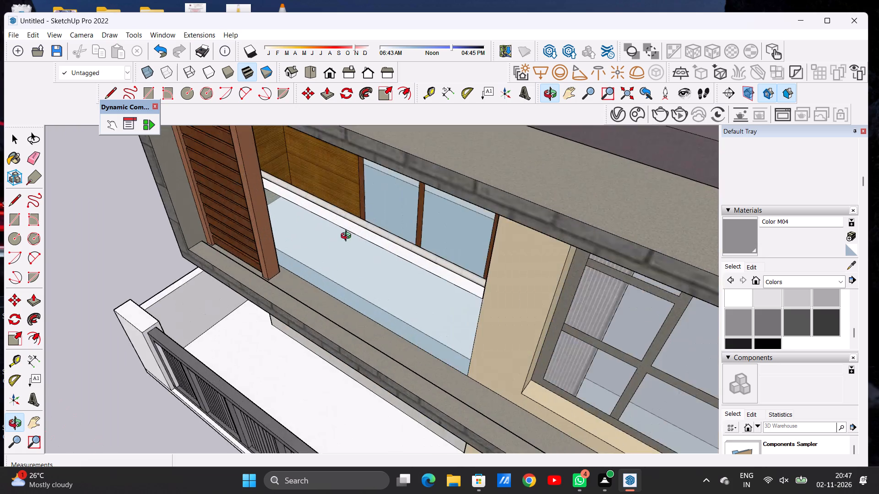
{"action": "scroll", "coordinate": [348, 237], "scroll_direction": "up", "scroll_amount": 8}
{"action": "left_click_drag", "start_coordinate": [380, 219], "coordinate": [350, 226]}
{"action": "scroll", "coordinate": [385, 221], "scroll_direction": "up", "scroll_amount": 2}
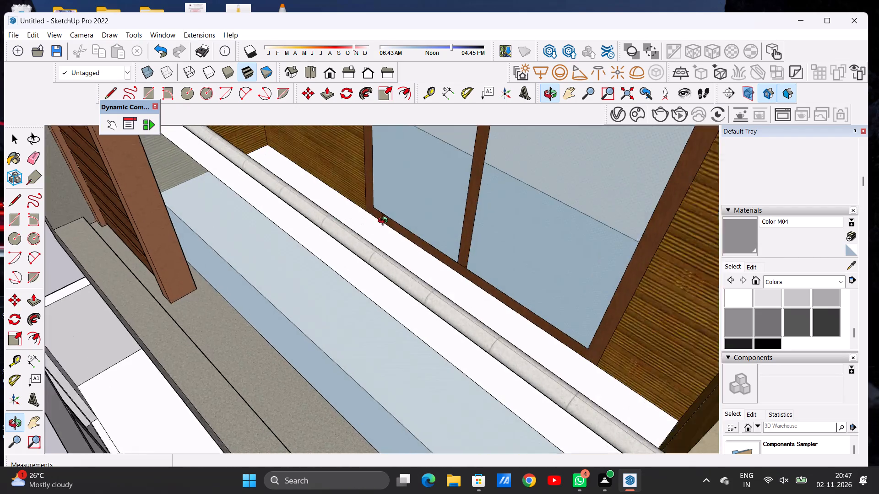
{"action": "scroll", "coordinate": [385, 221], "scroll_direction": "up", "scroll_amount": 4}
{"action": "left_click_drag", "start_coordinate": [373, 229], "coordinate": [448, 212]}
{"action": "scroll", "coordinate": [353, 313], "scroll_direction": "down", "scroll_amount": 3}
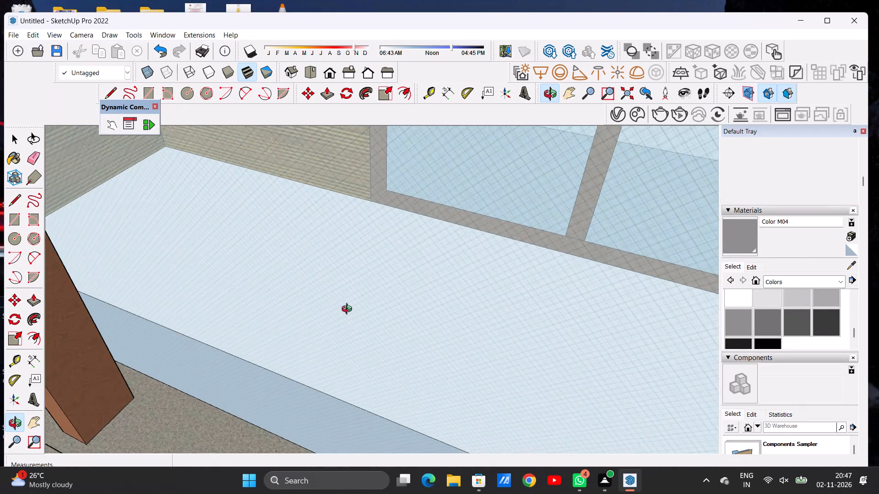
{"action": "scroll", "coordinate": [349, 310], "scroll_direction": "down", "scroll_amount": 20}
{"action": "scroll", "coordinate": [349, 310], "scroll_direction": "down", "scroll_amount": 11}
{"action": "left_click_drag", "start_coordinate": [367, 308], "coordinate": [374, 266]}
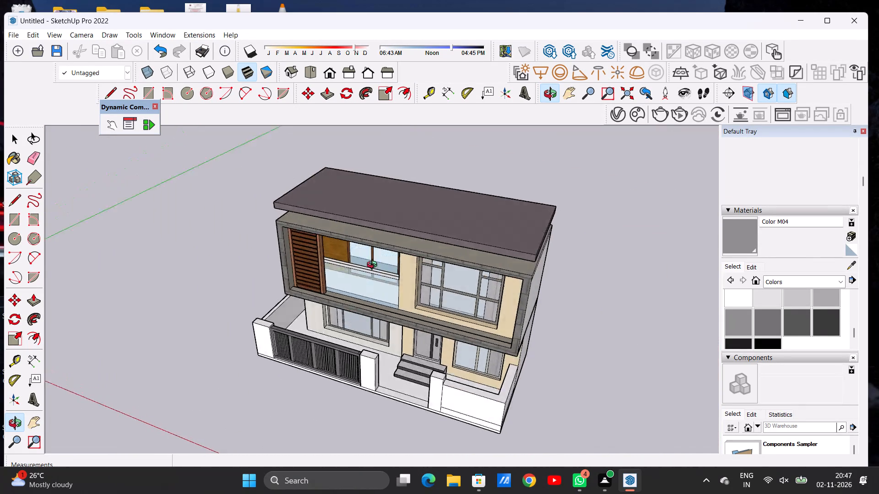
Inspect the front facade and the house's plain side wall beside the gate from front and corner angles.
{"action": "left_click_drag", "start_coordinate": [374, 266], "coordinate": [486, 178]}
{"action": "scroll", "coordinate": [336, 337], "scroll_direction": "up", "scroll_amount": 3}
{"action": "scroll", "coordinate": [336, 332], "scroll_direction": "down", "scroll_amount": 1}
{"action": "scroll", "coordinate": [336, 332], "scroll_direction": "up", "scroll_amount": 4}
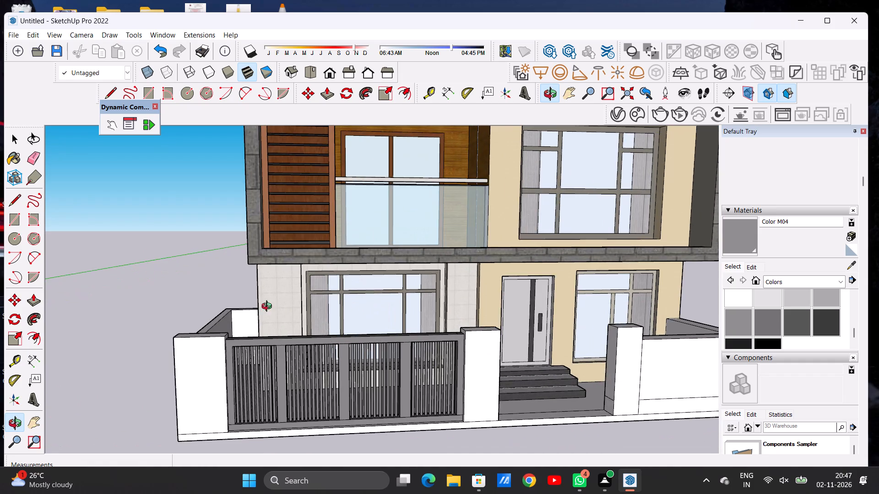
{"action": "left_click_drag", "start_coordinate": [269, 308], "coordinate": [339, 358]}
{"action": "scroll", "coordinate": [445, 307], "scroll_direction": "down", "scroll_amount": 9}
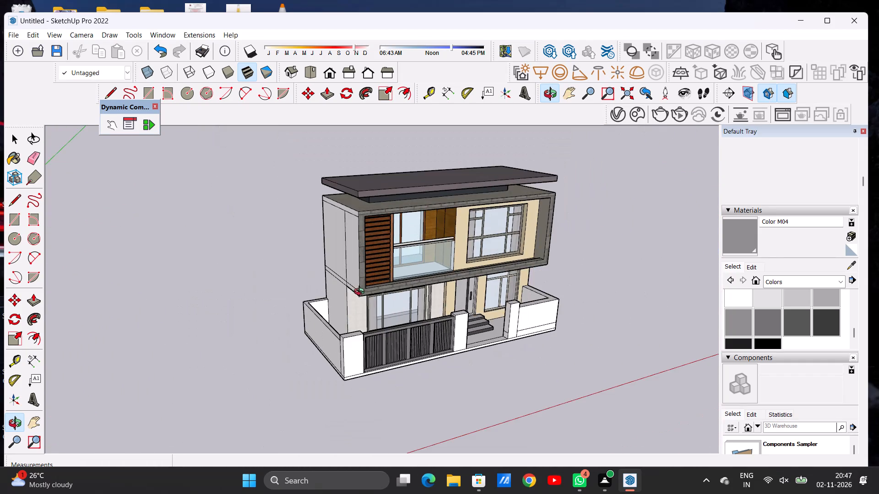
{"action": "left_click_drag", "start_coordinate": [336, 298], "coordinate": [445, 322]}
{"action": "scroll", "coordinate": [354, 300], "scroll_direction": "up", "scroll_amount": 1}
{"action": "scroll", "coordinate": [353, 299], "scroll_direction": "down", "scroll_amount": 1}
{"action": "scroll", "coordinate": [352, 299], "scroll_direction": "up", "scroll_amount": 3}
{"action": "scroll", "coordinate": [352, 299], "scroll_direction": "down", "scroll_amount": 1}
{"action": "scroll", "coordinate": [352, 299], "scroll_direction": "up", "scroll_amount": 9}
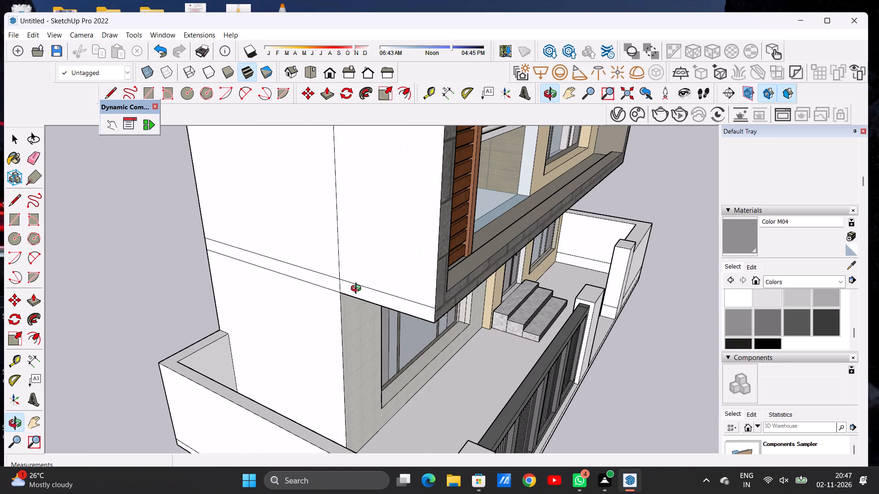
{"action": "scroll", "coordinate": [354, 326], "scroll_direction": "down", "scroll_amount": 8}
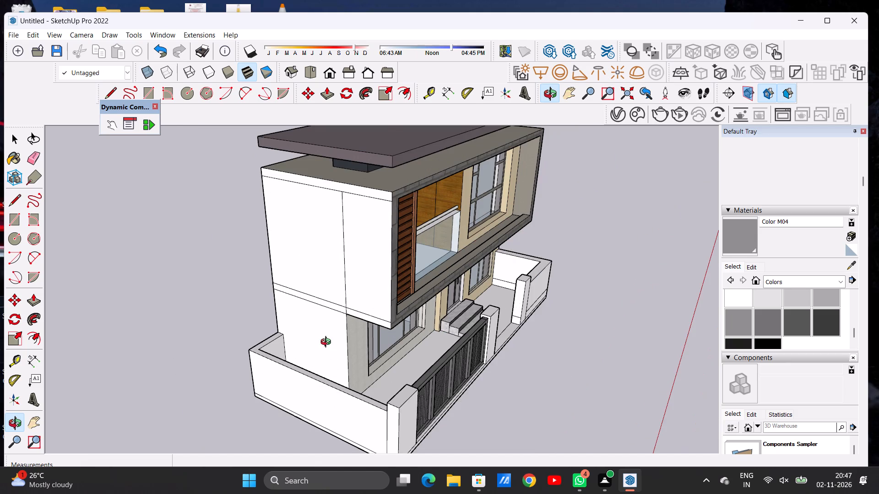
{"action": "left_click_drag", "start_coordinate": [367, 337], "coordinate": [338, 376]}
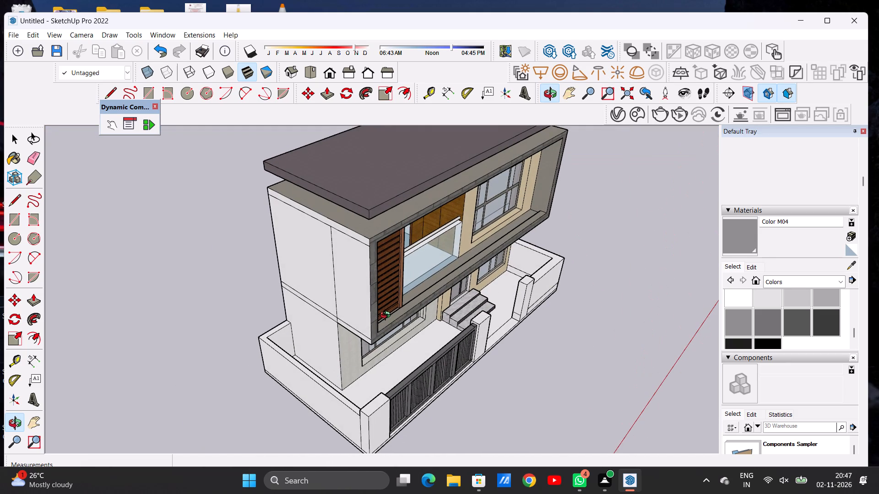
{"action": "scroll", "coordinate": [396, 306], "scroll_direction": "down", "scroll_amount": 7}
{"action": "scroll", "coordinate": [328, 367], "scroll_direction": "up", "scroll_amount": 3}
{"action": "scroll", "coordinate": [328, 370], "scroll_direction": "down", "scroll_amount": 1}
{"action": "scroll", "coordinate": [328, 370], "scroll_direction": "up", "scroll_amount": 7}
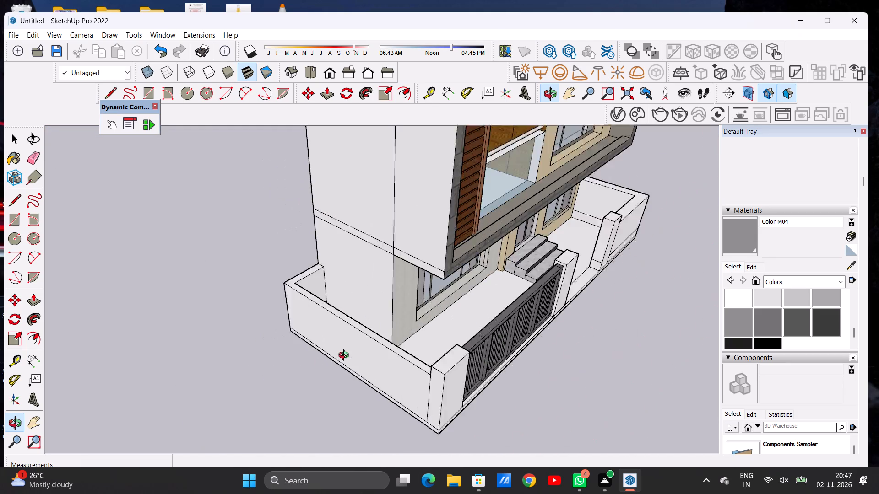
{"action": "scroll", "coordinate": [346, 356], "scroll_direction": "up", "scroll_amount": 7}
Examine the side boundary wall's outer, inner and top faces and the adjoining gate corner pillar.
{"action": "left_click_drag", "start_coordinate": [321, 323], "coordinate": [534, 297]}
{"action": "left_click_drag", "start_coordinate": [290, 365], "coordinate": [474, 326]}
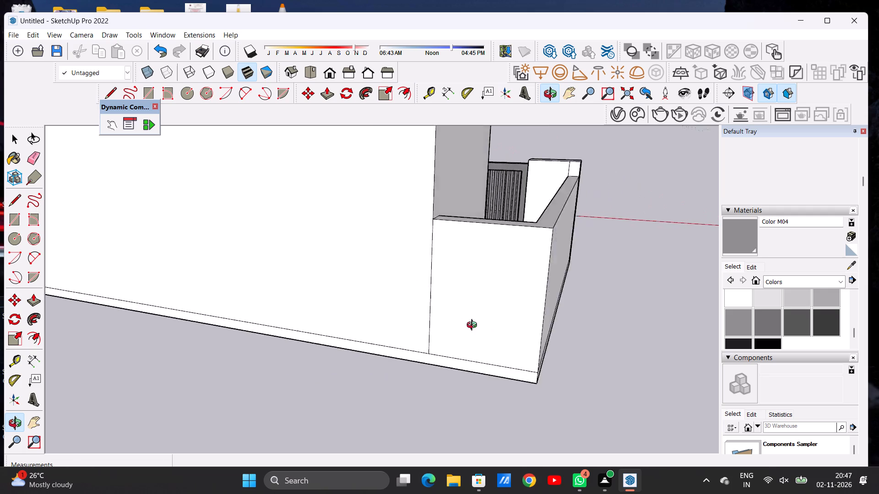
{"action": "left_click_drag", "start_coordinate": [474, 326], "coordinate": [289, 349]}
{"action": "scroll", "coordinate": [274, 354], "scroll_direction": "down", "scroll_amount": 7}
{"action": "left_click_drag", "start_coordinate": [388, 334], "coordinate": [234, 341]}
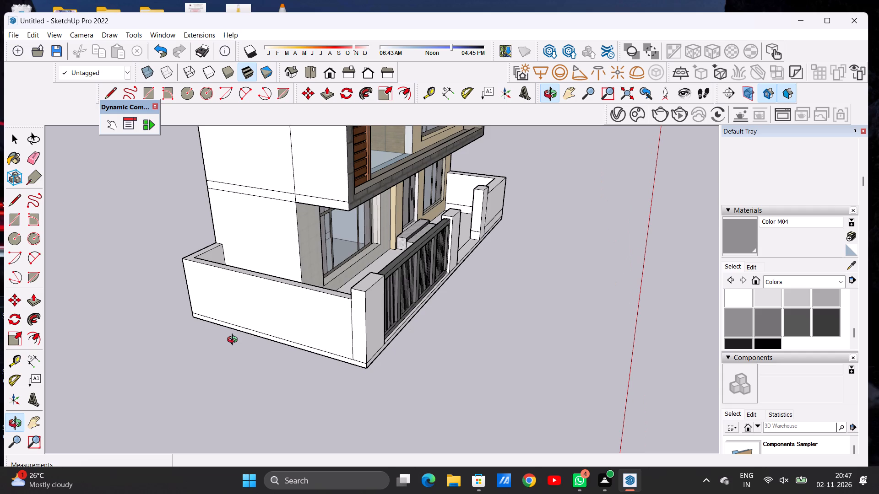
{"action": "left_click_drag", "start_coordinate": [306, 300], "coordinate": [243, 304]}
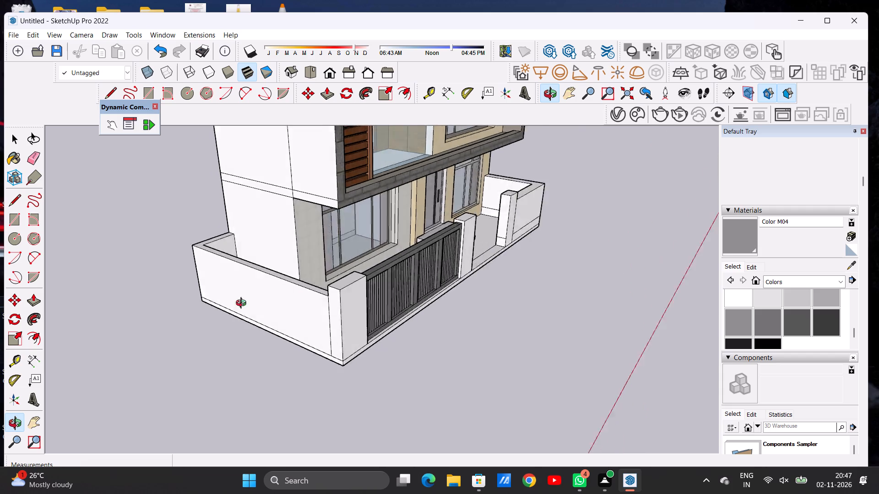
{"action": "left_click_drag", "start_coordinate": [243, 304], "coordinate": [83, 369]}
{"action": "scroll", "coordinate": [245, 263], "scroll_direction": "up", "scroll_amount": 12}
{"action": "left_click_drag", "start_coordinate": [249, 287], "coordinate": [395, 259]}
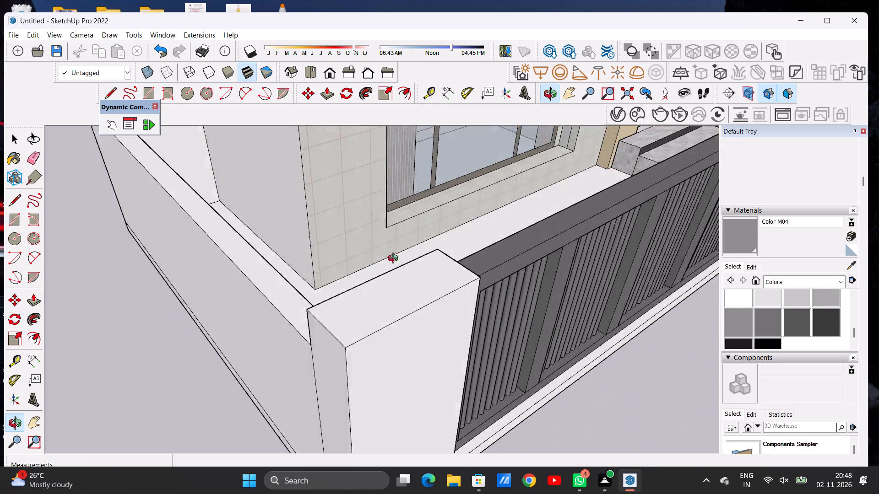
{"action": "left_click_drag", "start_coordinate": [395, 259], "coordinate": [410, 256]}
{"action": "scroll", "coordinate": [372, 279], "scroll_direction": "down", "scroll_amount": 7}
{"action": "left_click_drag", "start_coordinate": [323, 310], "coordinate": [405, 284]}
{"action": "scroll", "coordinate": [310, 291], "scroll_direction": "down", "scroll_amount": 9}
{"action": "left_click_drag", "start_coordinate": [374, 243], "coordinate": [439, 206]}
{"action": "left_click_drag", "start_coordinate": [227, 296], "coordinate": [472, 295]}
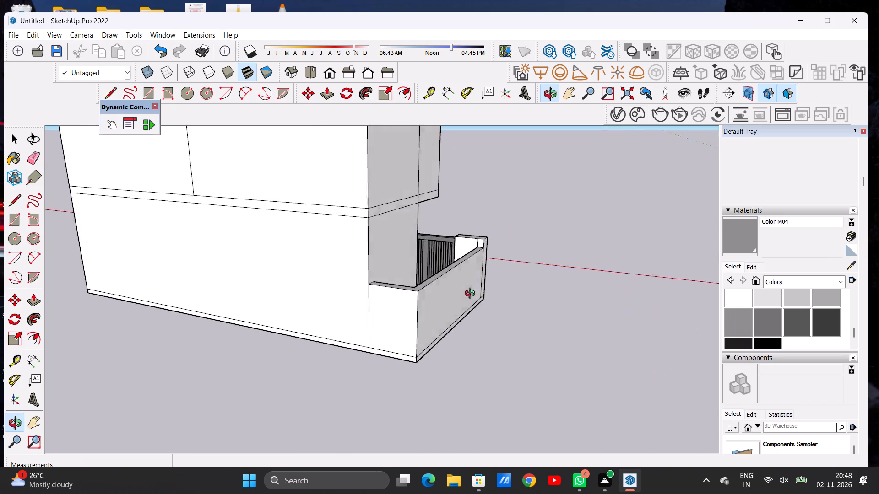
{"action": "left_click_drag", "start_coordinate": [472, 295], "coordinate": [128, 375]}
{"action": "left_click_drag", "start_coordinate": [344, 276], "coordinate": [97, 246]}
{"action": "scroll", "coordinate": [318, 212], "scroll_direction": "up", "scroll_amount": 15}
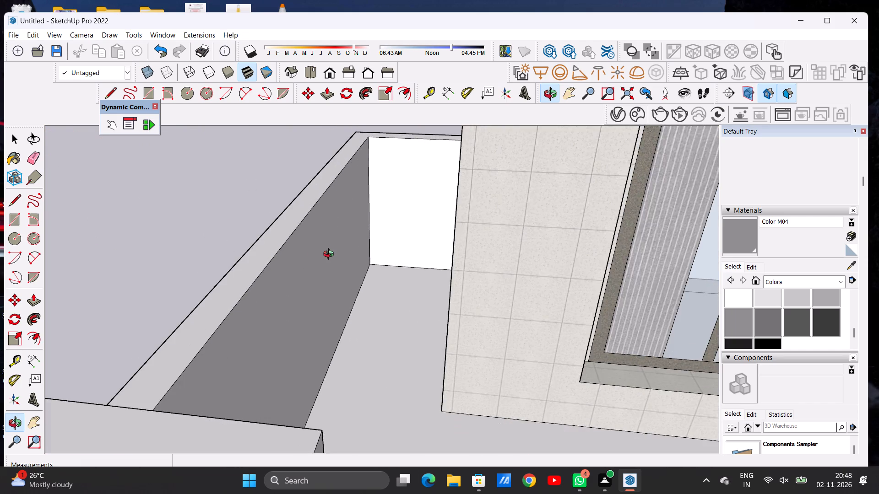
{"action": "left_click_drag", "start_coordinate": [301, 265], "coordinate": [439, 236]}
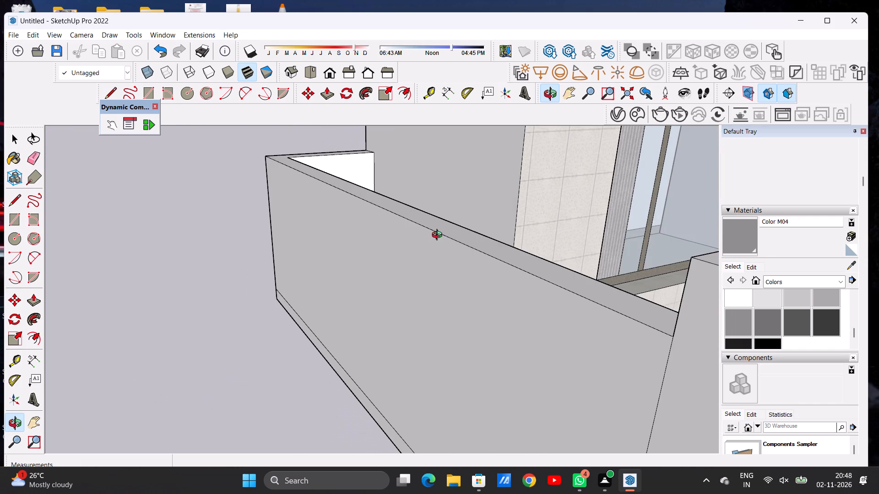
{"action": "scroll", "coordinate": [441, 241], "scroll_direction": "down", "scroll_amount": 7}
{"action": "scroll", "coordinate": [456, 248], "scroll_direction": "up", "scroll_amount": 1}
{"action": "scroll", "coordinate": [457, 249], "scroll_direction": "down", "scroll_amount": 4}
{"action": "left_click_drag", "start_coordinate": [488, 243], "coordinate": [252, 308]}
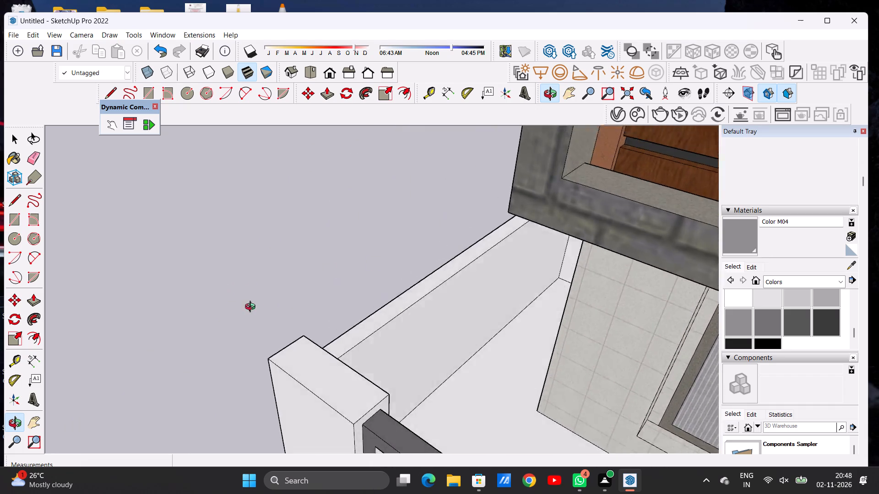
{"action": "left_click_drag", "start_coordinate": [252, 308], "coordinate": [450, 273]}
{"action": "scroll", "coordinate": [422, 264], "scroll_direction": "down", "scroll_amount": 6}
{"action": "left_click_drag", "start_coordinate": [418, 276], "coordinate": [512, 254]}
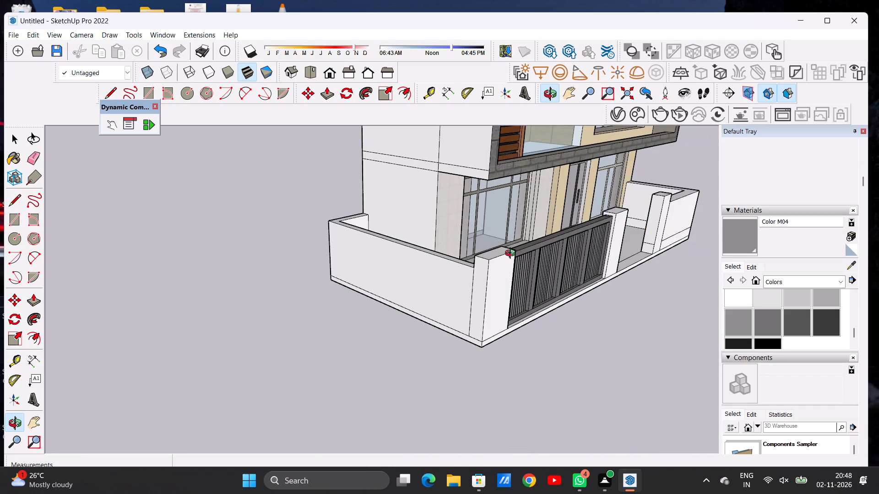
Examine the house's plain side wall and the upper-floor frame beside the balcony from the gate corner.
{"action": "scroll", "coordinate": [483, 274], "scroll_direction": "down", "scroll_amount": 11}
{"action": "scroll", "coordinate": [440, 238], "scroll_direction": "up", "scroll_amount": 3}
{"action": "scroll", "coordinate": [440, 238], "scroll_direction": "down", "scroll_amount": 1}
{"action": "scroll", "coordinate": [440, 238], "scroll_direction": "up", "scroll_amount": 9}
{"action": "scroll", "coordinate": [454, 251], "scroll_direction": "down", "scroll_amount": 2}
{"action": "scroll", "coordinate": [454, 252], "scroll_direction": "up", "scroll_amount": 5}
{"action": "left_click_drag", "start_coordinate": [449, 274], "coordinate": [523, 241]}
{"action": "scroll", "coordinate": [466, 296], "scroll_direction": "down", "scroll_amount": 4}
{"action": "scroll", "coordinate": [461, 307], "scroll_direction": "up", "scroll_amount": 1}
{"action": "scroll", "coordinate": [461, 307], "scroll_direction": "down", "scroll_amount": 15}
{"action": "left_click_drag", "start_coordinate": [429, 259], "coordinate": [383, 271]}
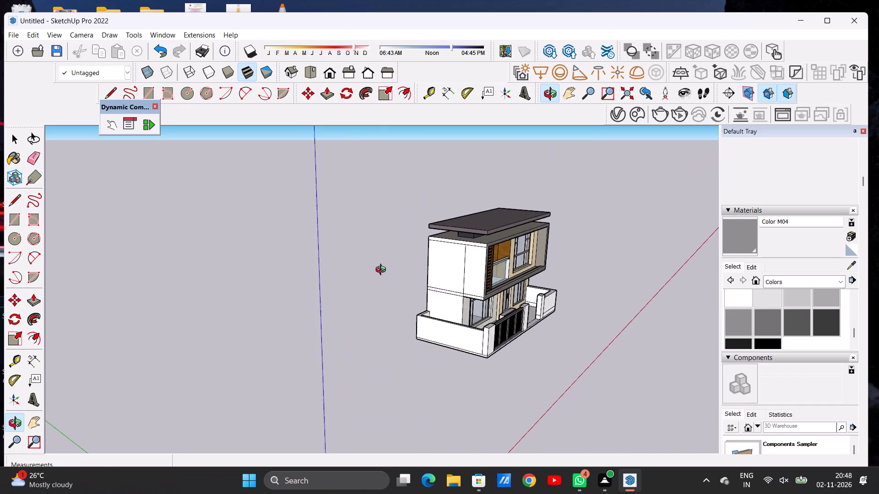
{"action": "left_click_drag", "start_coordinate": [383, 271], "coordinate": [382, 271]}
{"action": "scroll", "coordinate": [455, 269], "scroll_direction": "up", "scroll_amount": 1}
{"action": "scroll", "coordinate": [455, 269], "scroll_direction": "down", "scroll_amount": 1}
{"action": "scroll", "coordinate": [455, 269], "scroll_direction": "up", "scroll_amount": 12}
{"action": "left_click_drag", "start_coordinate": [484, 269], "coordinate": [437, 272]}
{"action": "scroll", "coordinate": [451, 275], "scroll_direction": "up", "scroll_amount": 3}
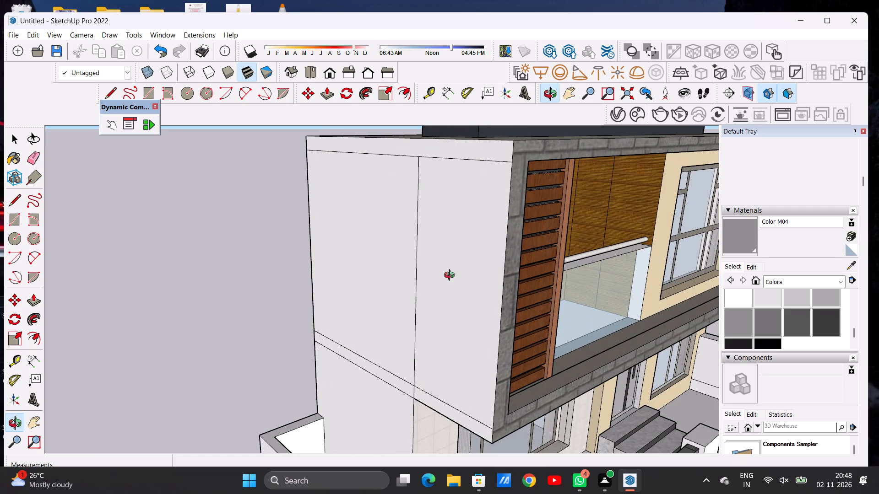
{"action": "scroll", "coordinate": [472, 261], "scroll_direction": "down", "scroll_amount": 7}
{"action": "left_click_drag", "start_coordinate": [448, 279], "coordinate": [532, 265]}
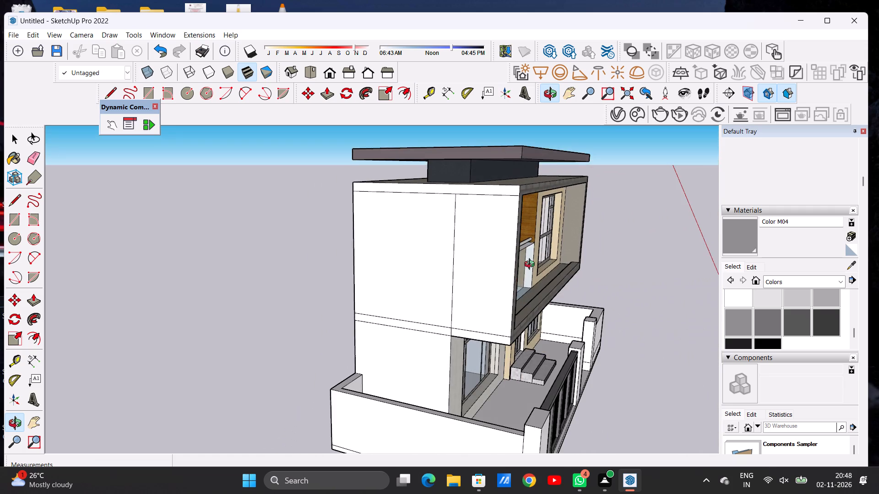
{"action": "left_click_drag", "start_coordinate": [532, 265], "coordinate": [484, 289]}
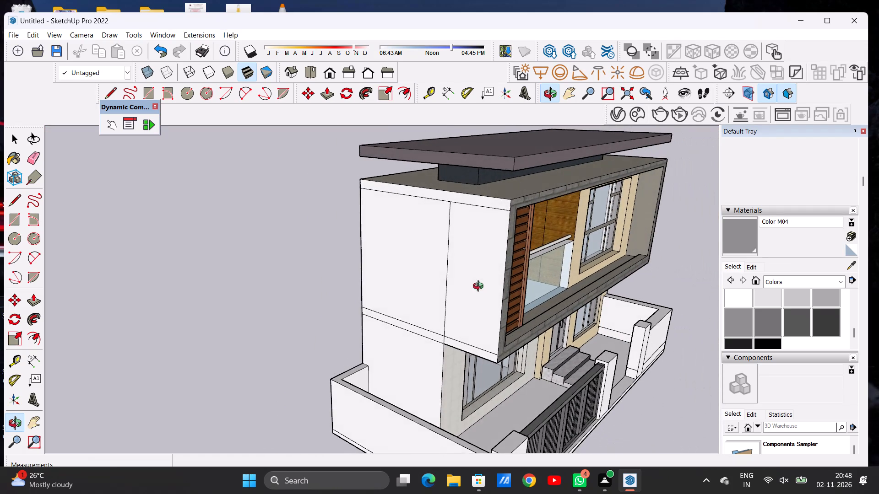
Inspect the side wall up close at the band between the two floors and above the side boundary wall.
{"action": "scroll", "coordinate": [486, 277], "scroll_direction": "down", "scroll_amount": 4}
{"action": "scroll", "coordinate": [455, 326], "scroll_direction": "up", "scroll_amount": 4}
{"action": "scroll", "coordinate": [454, 327], "scroll_direction": "down", "scroll_amount": 1}
{"action": "scroll", "coordinate": [453, 327], "scroll_direction": "up", "scroll_amount": 6}
{"action": "scroll", "coordinate": [451, 325], "scroll_direction": "down", "scroll_amount": 1}
{"action": "scroll", "coordinate": [451, 325], "scroll_direction": "up", "scroll_amount": 3}
{"action": "scroll", "coordinate": [451, 325], "scroll_direction": "down", "scroll_amount": 1}
{"action": "scroll", "coordinate": [451, 325], "scroll_direction": "up", "scroll_amount": 6}
{"action": "left_click_drag", "start_coordinate": [386, 303], "coordinate": [427, 300]}
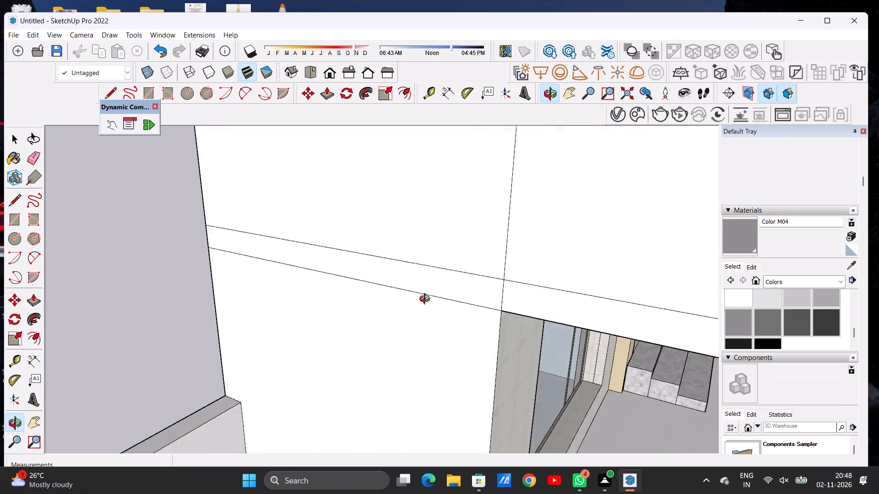
{"action": "left_click_drag", "start_coordinate": [427, 300], "coordinate": [526, 298]}
{"action": "scroll", "coordinate": [493, 308], "scroll_direction": "down", "scroll_amount": 7}
{"action": "left_click_drag", "start_coordinate": [430, 321], "coordinate": [361, 306]}
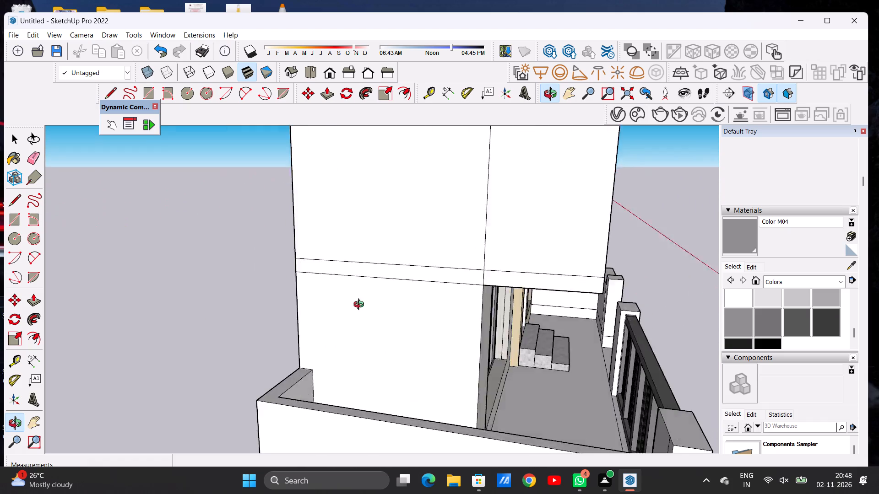
{"action": "left_click_drag", "start_coordinate": [361, 306], "coordinate": [282, 342]}
{"action": "scroll", "coordinate": [497, 246], "scroll_direction": "down", "scroll_amount": 6}
{"action": "left_click_drag", "start_coordinate": [467, 306], "coordinate": [388, 303]}
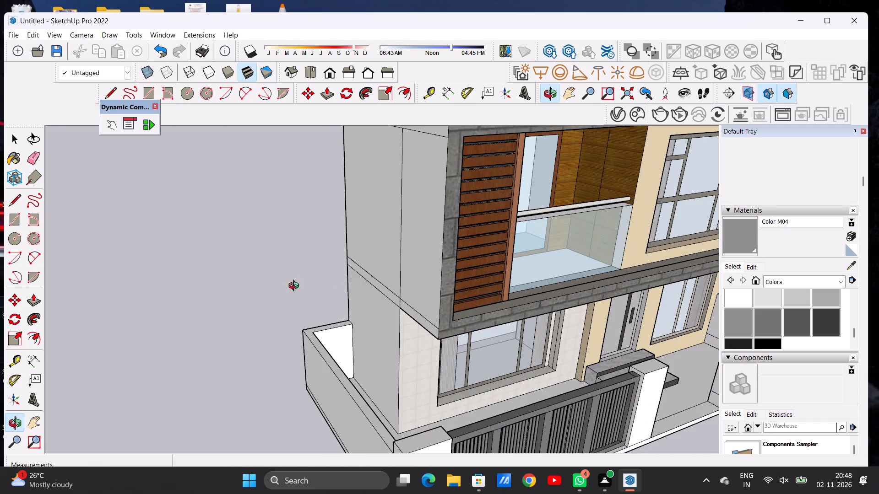
Examine the gate's corner pillar and the adjoining side boundary wall from front and side.
{"action": "scroll", "coordinate": [474, 268], "scroll_direction": "down", "scroll_amount": 8}
{"action": "scroll", "coordinate": [419, 272], "scroll_direction": "up", "scroll_amount": 1}
{"action": "scroll", "coordinate": [419, 272], "scroll_direction": "down", "scroll_amount": 4}
{"action": "scroll", "coordinate": [412, 360], "scroll_direction": "up", "scroll_amount": 6}
{"action": "scroll", "coordinate": [418, 348], "scroll_direction": "down", "scroll_amount": 1}
{"action": "scroll", "coordinate": [416, 346], "scroll_direction": "up", "scroll_amount": 4}
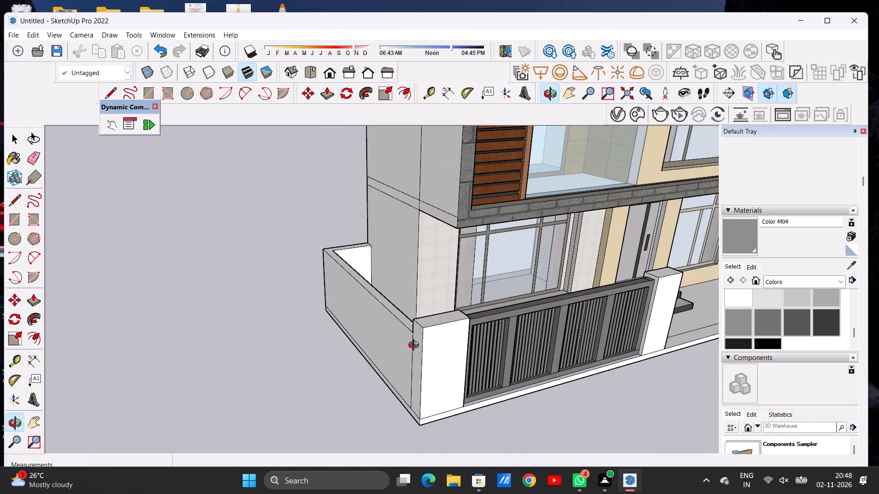
{"action": "scroll", "coordinate": [423, 335], "scroll_direction": "up", "scroll_amount": 7}
{"action": "left_click_drag", "start_coordinate": [457, 317], "coordinate": [403, 326]}
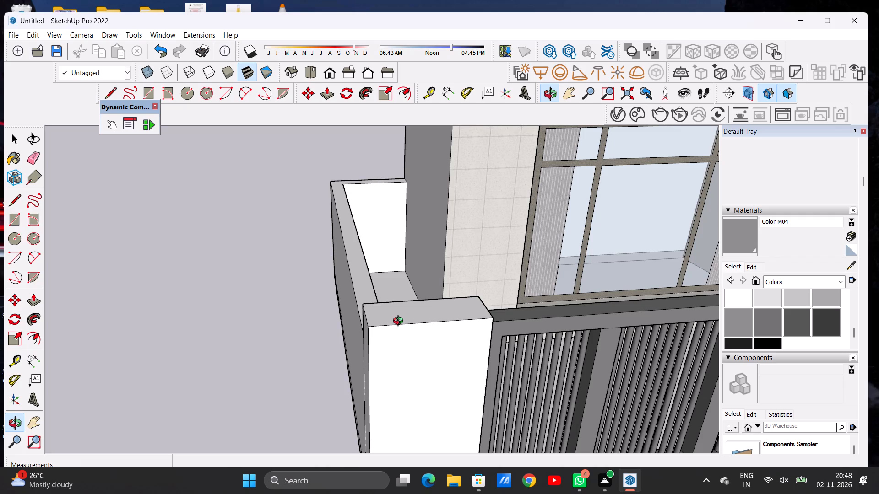
{"action": "scroll", "coordinate": [402, 320], "scroll_direction": "down", "scroll_amount": 7}
{"action": "left_click_drag", "start_coordinate": [385, 310], "coordinate": [395, 308]}
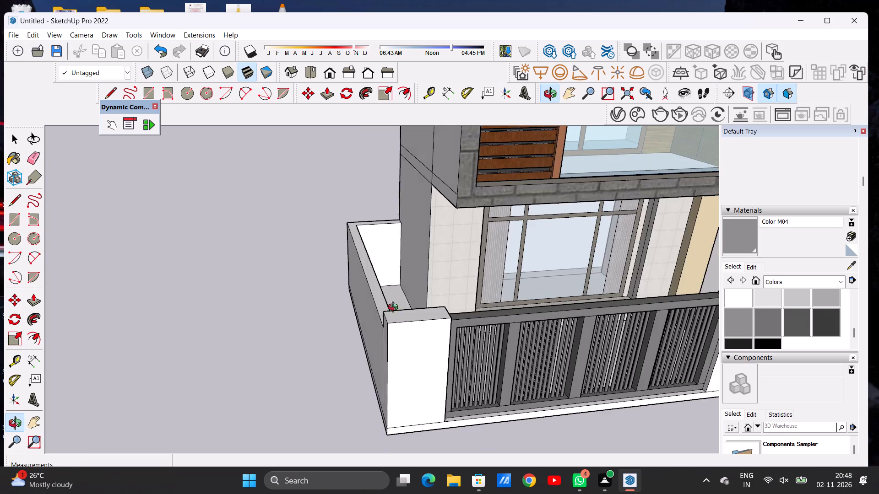
{"action": "left_click_drag", "start_coordinate": [395, 308], "coordinate": [494, 282]}
{"action": "left_click_drag", "start_coordinate": [419, 320], "coordinate": [473, 308]}
{"action": "scroll", "coordinate": [435, 314], "scroll_direction": "up", "scroll_amount": 7}
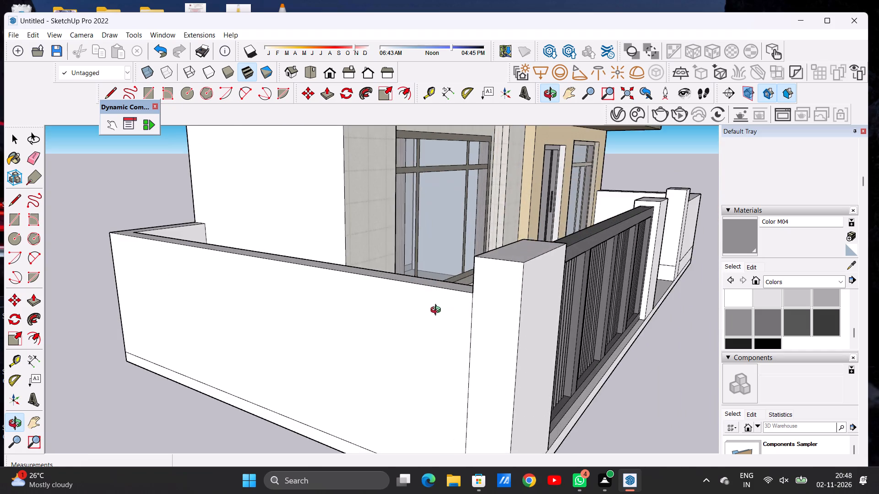
Inspect the narrow passage between the house's side wall and the boundary wall, including its floor and inner faces.
{"action": "left_click_drag", "start_coordinate": [430, 290], "coordinate": [454, 342]}
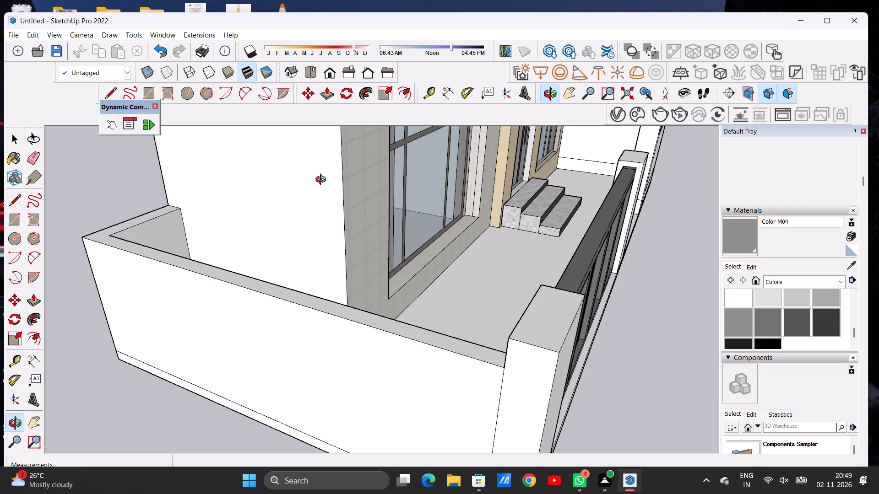
{"action": "scroll", "coordinate": [320, 242], "scroll_direction": "down", "scroll_amount": 9}
{"action": "left_click_drag", "start_coordinate": [296, 238], "coordinate": [406, 223]}
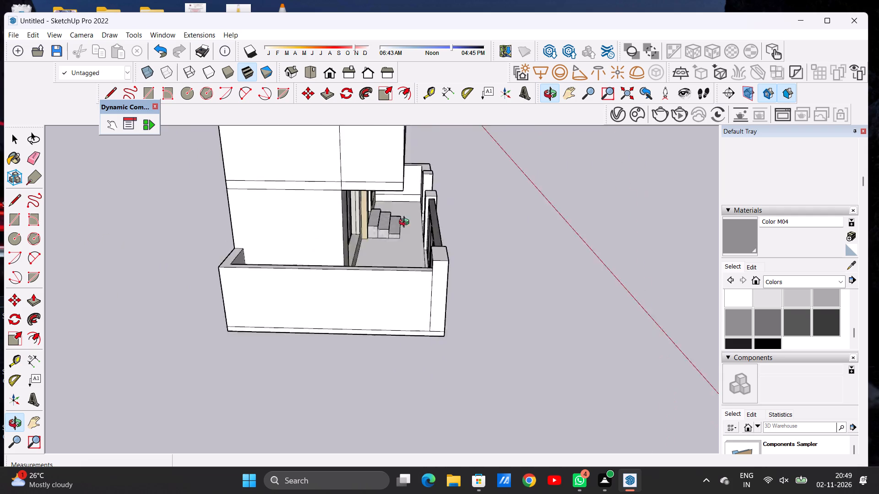
{"action": "left_click_drag", "start_coordinate": [406, 223], "coordinate": [430, 218]}
{"action": "left_click_drag", "start_coordinate": [307, 227], "coordinate": [183, 243]}
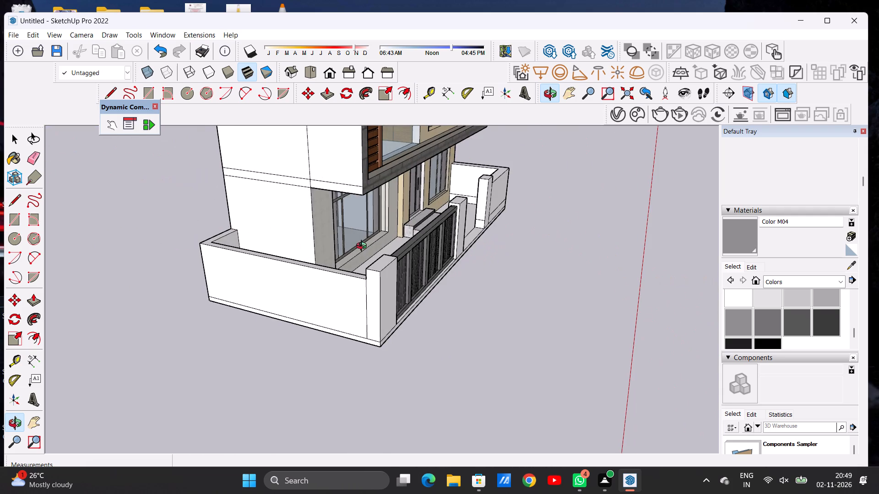
{"action": "scroll", "coordinate": [369, 249], "scroll_direction": "down", "scroll_amount": 6}
{"action": "left_click_drag", "start_coordinate": [368, 244], "coordinate": [284, 249]}
{"action": "scroll", "coordinate": [349, 215], "scroll_direction": "up", "scroll_amount": 6}
{"action": "left_click_drag", "start_coordinate": [327, 233], "coordinate": [275, 250]}
{"action": "scroll", "coordinate": [332, 252], "scroll_direction": "up", "scroll_amount": 4}
{"action": "left_click_drag", "start_coordinate": [347, 255], "coordinate": [330, 257]}
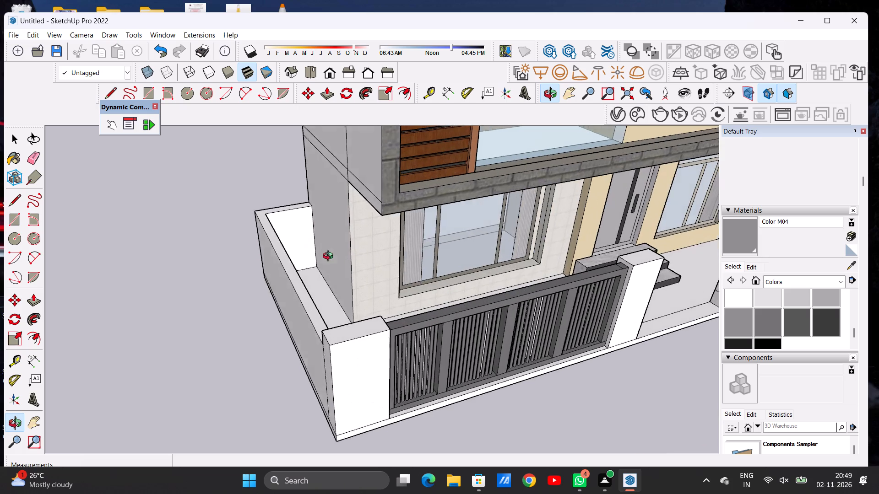
{"action": "left_click_drag", "start_coordinate": [330, 257], "coordinate": [275, 261]}
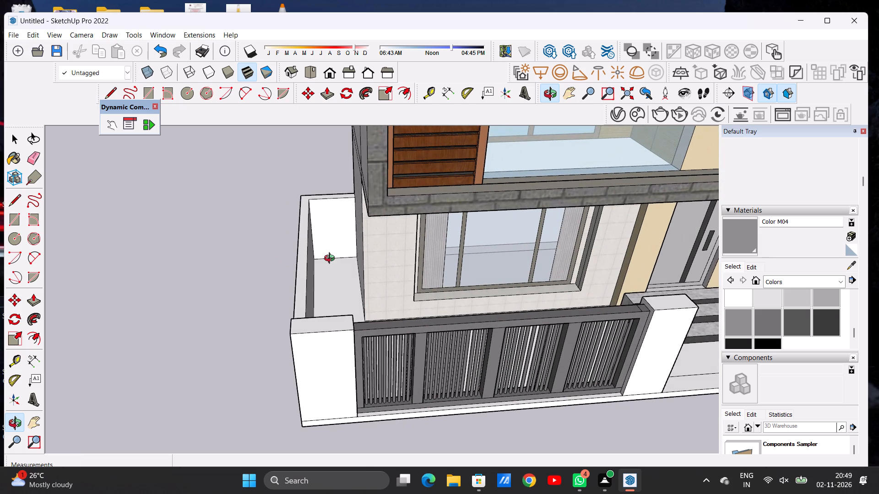
{"action": "scroll", "coordinate": [331, 259], "scroll_direction": "up", "scroll_amount": 6}
{"action": "left_click_drag", "start_coordinate": [331, 259], "coordinate": [362, 253]}
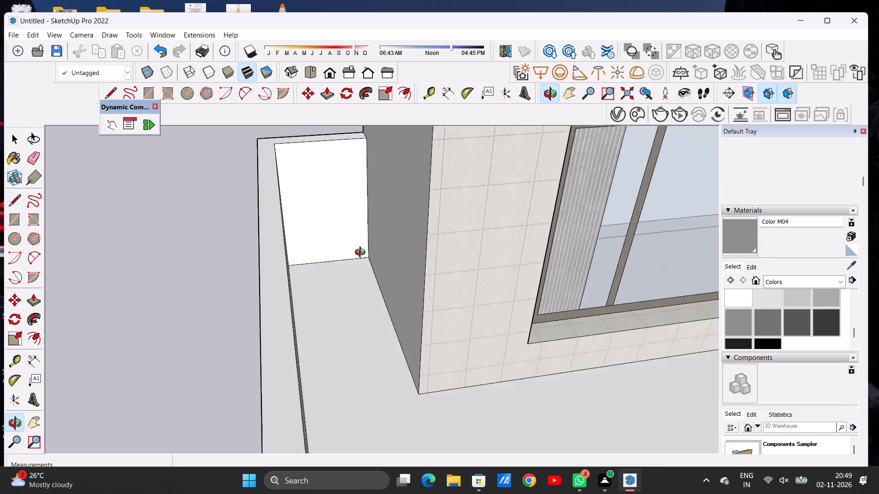
{"action": "left_click_drag", "start_coordinate": [362, 253], "coordinate": [272, 250]}
{"action": "scroll", "coordinate": [436, 250], "scroll_direction": "down", "scroll_amount": 6}
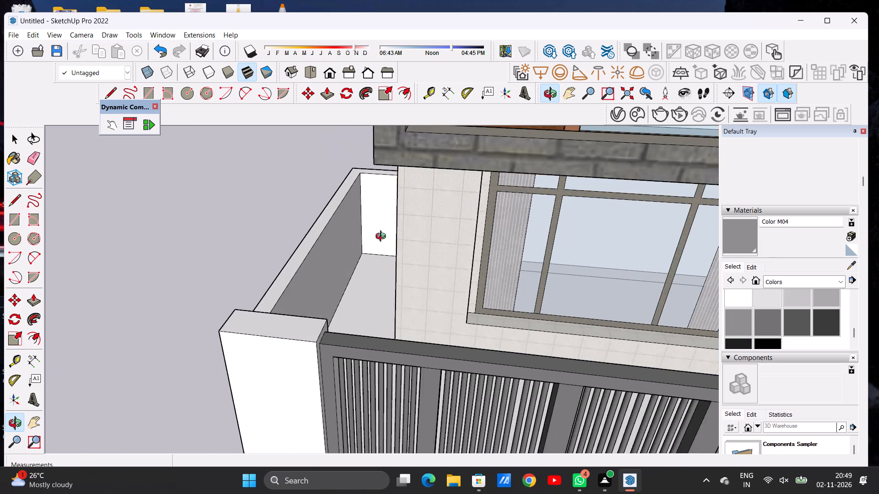
{"action": "left_click_drag", "start_coordinate": [367, 237], "coordinate": [378, 216]}
{"action": "scroll", "coordinate": [368, 237], "scroll_direction": "down", "scroll_amount": 7}
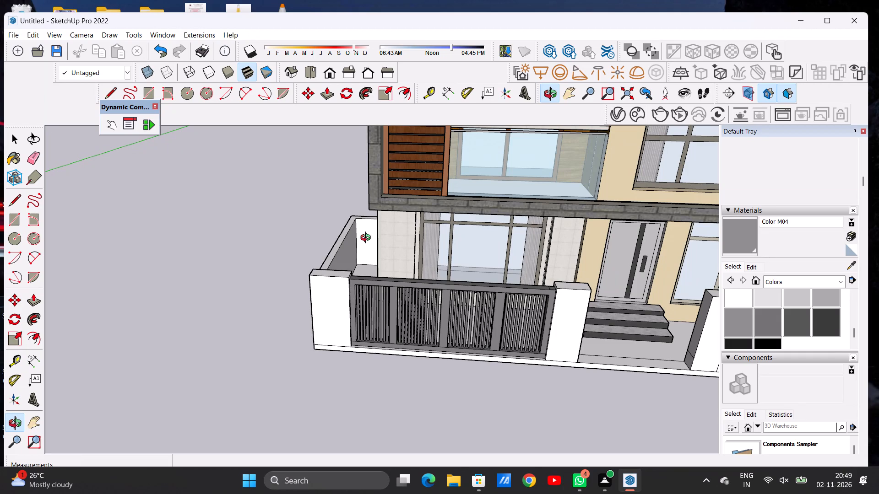
Review the front facade together with the gate, pillars and front boundary wall from several angles.
{"action": "scroll", "coordinate": [391, 239], "scroll_direction": "down", "scroll_amount": 1}
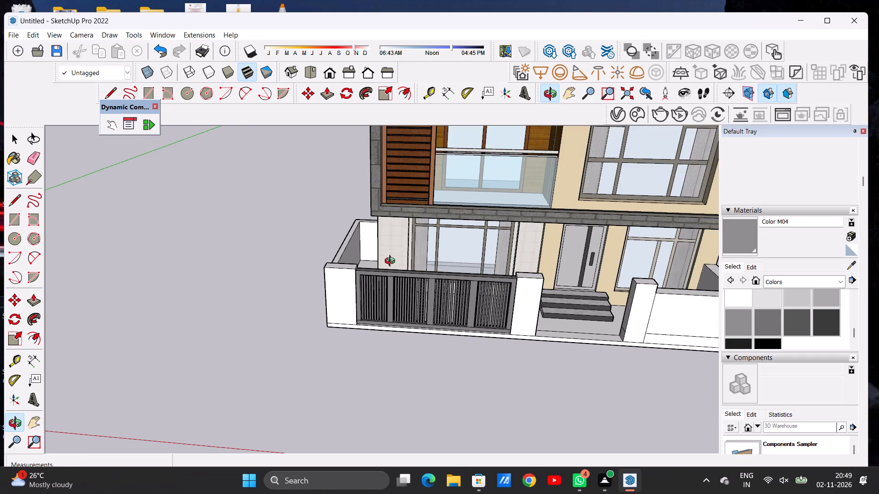
{"action": "scroll", "coordinate": [395, 263], "scroll_direction": "down", "scroll_amount": 8}
{"action": "left_click_drag", "start_coordinate": [375, 257], "coordinate": [432, 223]}
{"action": "scroll", "coordinate": [401, 288], "scroll_direction": "up", "scroll_amount": 8}
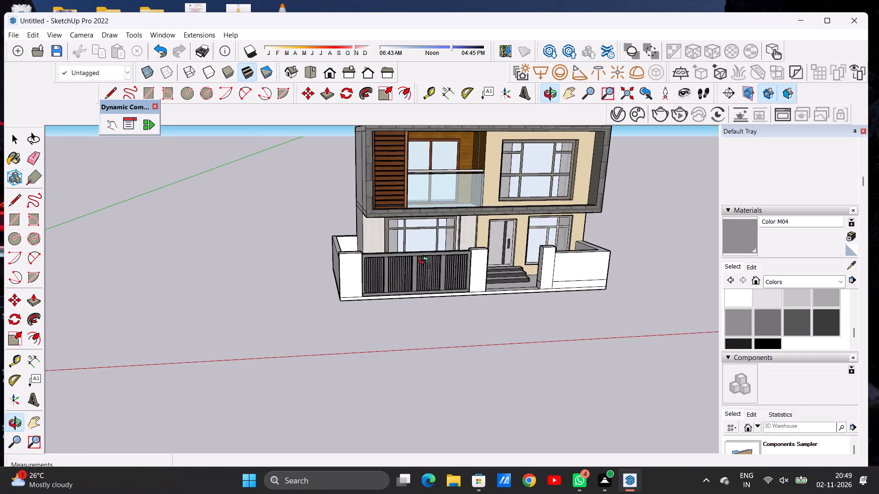
{"action": "scroll", "coordinate": [425, 262], "scroll_direction": "up", "scroll_amount": 5}
{"action": "left_click_drag", "start_coordinate": [491, 266], "coordinate": [315, 266]}
{"action": "left_click_drag", "start_coordinate": [472, 277], "coordinate": [185, 279]}
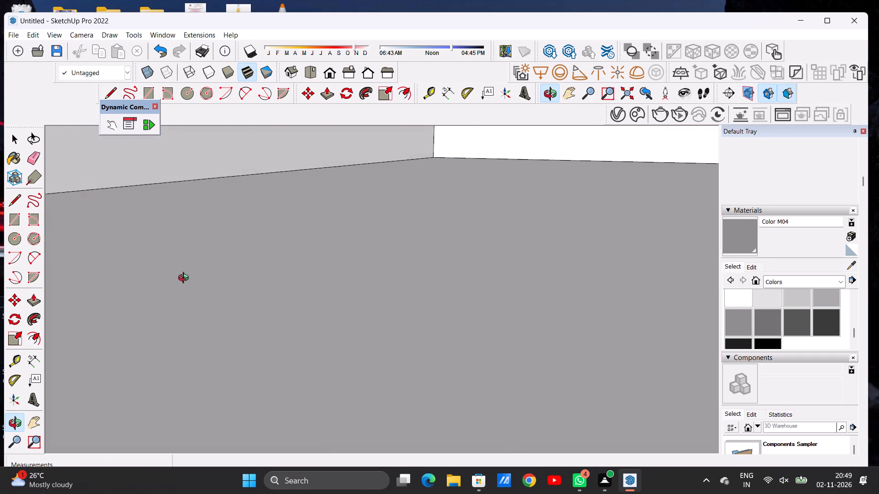
{"action": "left_click_drag", "start_coordinate": [185, 279], "coordinate": [511, 271]}
{"action": "scroll", "coordinate": [445, 279], "scroll_direction": "down", "scroll_amount": 11}
{"action": "left_click_drag", "start_coordinate": [383, 298], "coordinate": [412, 292]}
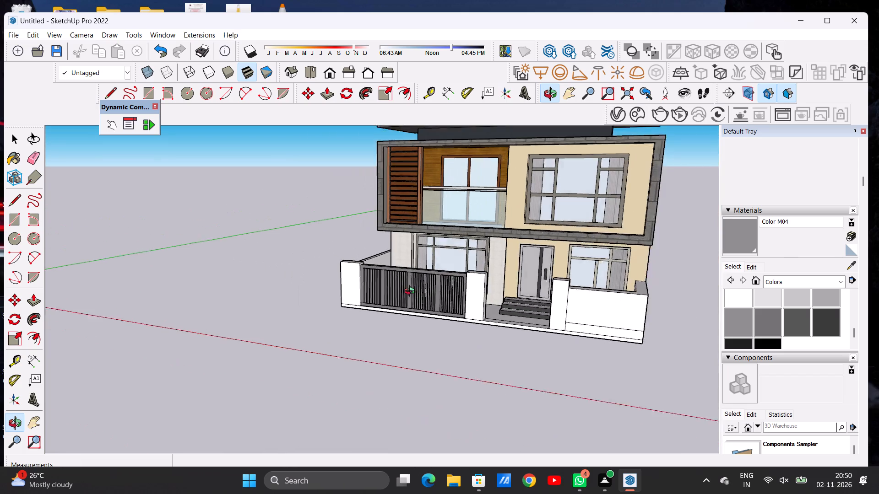
{"action": "left_click_drag", "start_coordinate": [412, 292], "coordinate": [565, 277]}
{"action": "left_click_drag", "start_coordinate": [288, 275], "coordinate": [359, 324]}
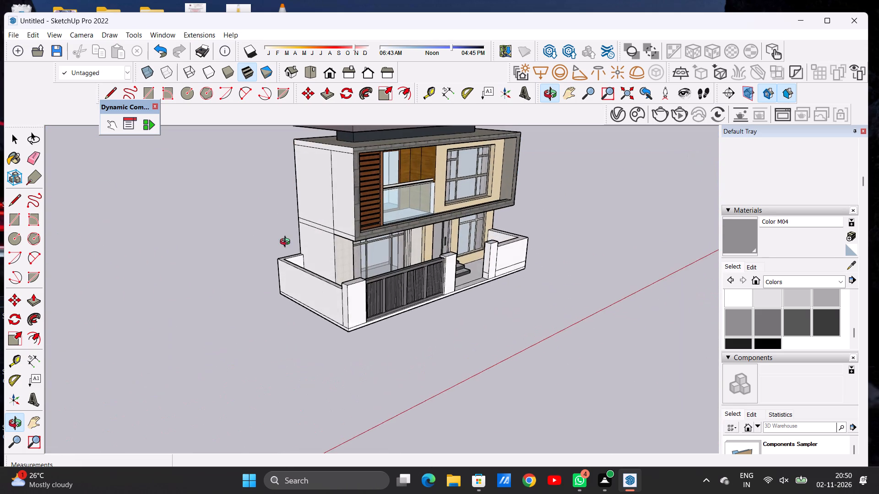
Examine the side boundary wall and its rear corner where it meets the house's side wall.
{"action": "scroll", "coordinate": [287, 243], "scroll_direction": "up", "scroll_amount": 13}
{"action": "left_click_drag", "start_coordinate": [245, 272], "coordinate": [483, 267]}
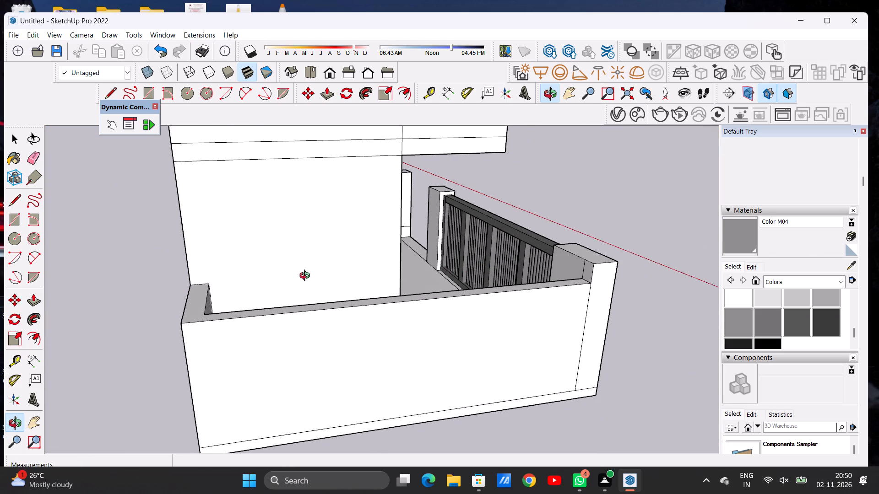
{"action": "left_click_drag", "start_coordinate": [307, 277], "coordinate": [421, 276]}
{"action": "scroll", "coordinate": [420, 266], "scroll_direction": "down", "scroll_amount": 7}
{"action": "scroll", "coordinate": [419, 324], "scroll_direction": "up", "scroll_amount": 8}
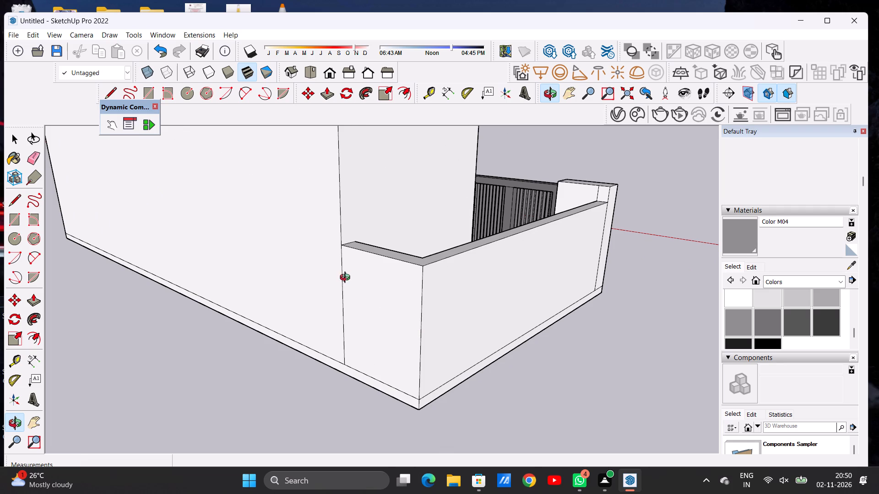
{"action": "scroll", "coordinate": [353, 292], "scroll_direction": "down", "scroll_amount": 6}
{"action": "left_click_drag", "start_coordinate": [446, 278], "coordinate": [177, 326]}
{"action": "scroll", "coordinate": [277, 219], "scroll_direction": "up", "scroll_amount": 11}
{"action": "scroll", "coordinate": [310, 246], "scroll_direction": "down", "scroll_amount": 14}
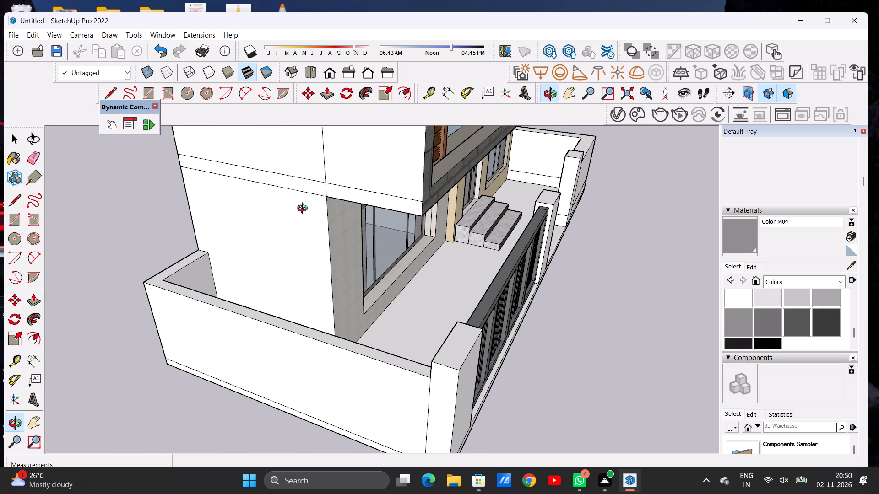
{"action": "scroll", "coordinate": [292, 230], "scroll_direction": "down", "scroll_amount": 5}
{"action": "left_click_drag", "start_coordinate": [391, 237], "coordinate": [290, 233]}
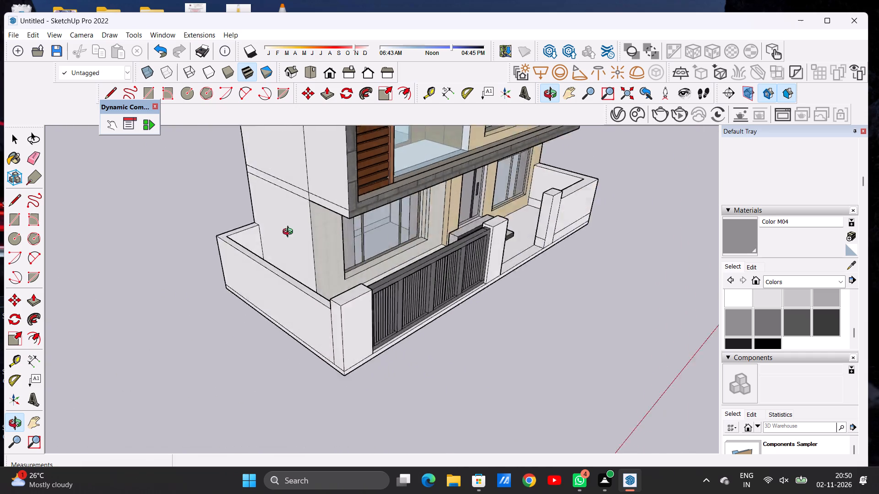
{"action": "left_click_drag", "start_coordinate": [290, 233], "coordinate": [227, 220]}
Review the whole front elevation, including the entrance door, steps, windows and the front boundary wall beside them.
{"action": "scroll", "coordinate": [288, 261], "scroll_direction": "down", "scroll_amount": 8}
{"action": "scroll", "coordinate": [323, 266], "scroll_direction": "up", "scroll_amount": 1}
{"action": "scroll", "coordinate": [367, 257], "scroll_direction": "down", "scroll_amount": 7}
{"action": "left_click_drag", "start_coordinate": [419, 267], "coordinate": [354, 191]}
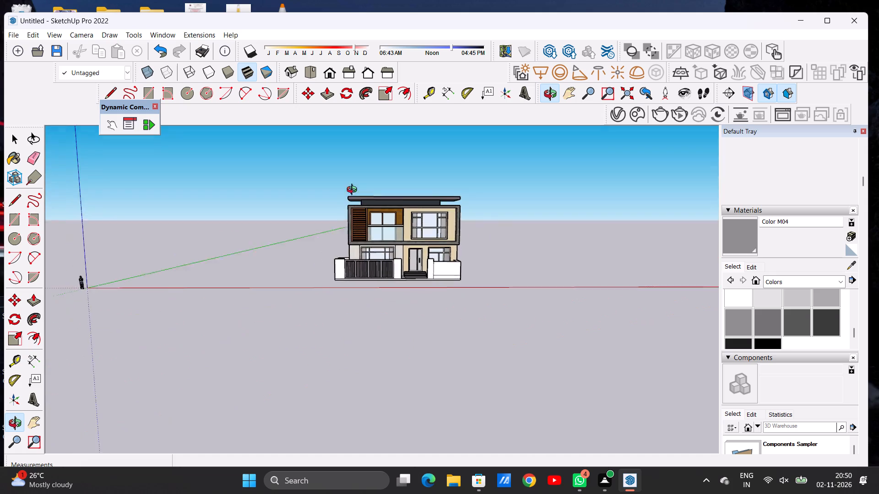
{"action": "left_click_drag", "start_coordinate": [354, 191], "coordinate": [360, 197]}
{"action": "scroll", "coordinate": [458, 234], "scroll_direction": "up", "scroll_amount": 7}
{"action": "scroll", "coordinate": [450, 241], "scroll_direction": "down", "scroll_amount": 1}
{"action": "scroll", "coordinate": [449, 242], "scroll_direction": "up", "scroll_amount": 8}
{"action": "scroll", "coordinate": [444, 281], "scroll_direction": "down", "scroll_amount": 1}
{"action": "scroll", "coordinate": [445, 285], "scroll_direction": "up", "scroll_amount": 4}
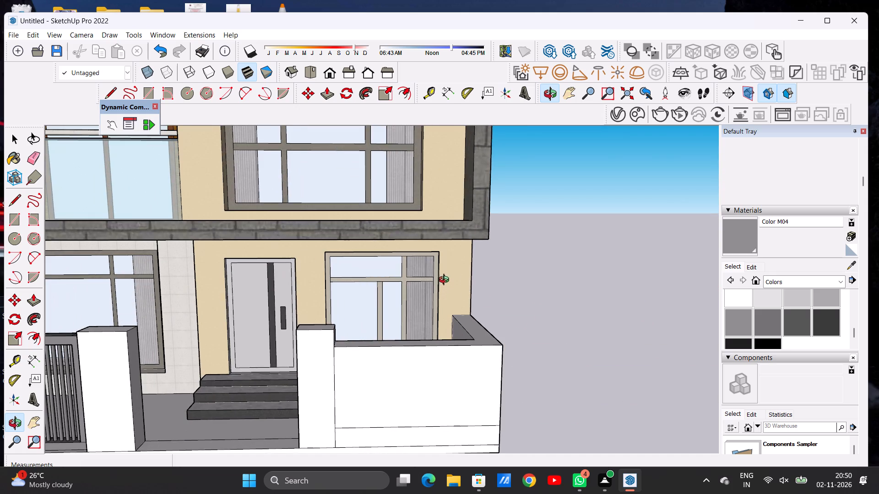
{"action": "left_click_drag", "start_coordinate": [459, 263], "coordinate": [455, 278]}
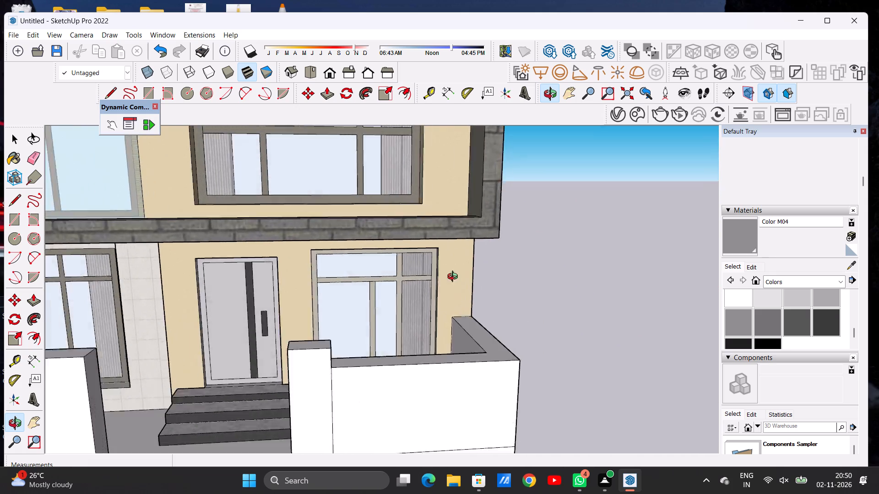
{"action": "left_click_drag", "start_coordinate": [455, 278], "coordinate": [448, 278]}
{"action": "scroll", "coordinate": [468, 272], "scroll_direction": "down", "scroll_amount": 6}
{"action": "left_click_drag", "start_coordinate": [300, 277], "coordinate": [377, 277]}
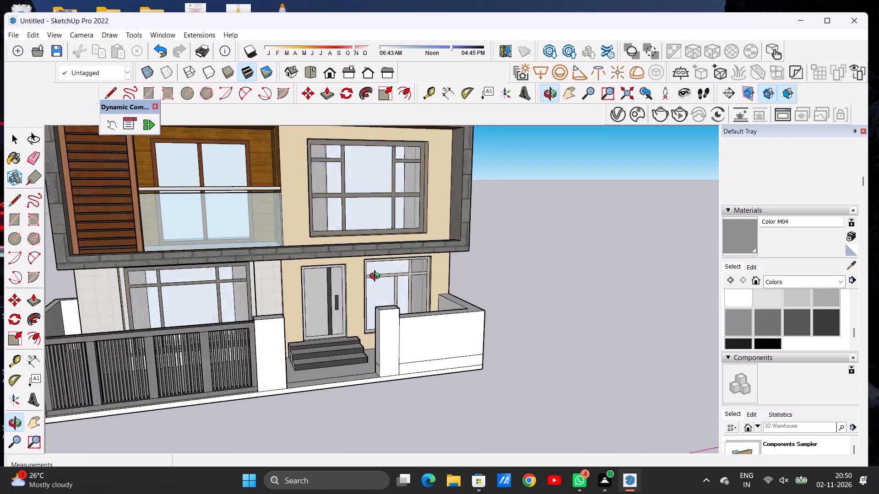
{"action": "left_click_drag", "start_coordinate": [377, 277], "coordinate": [510, 281]}
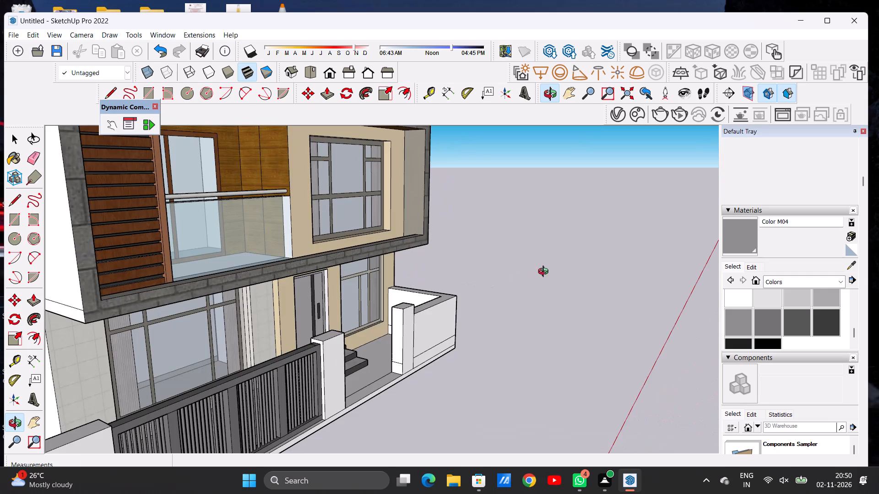
{"action": "left_click_drag", "start_coordinate": [545, 273], "coordinate": [287, 260]}
{"action": "scroll", "coordinate": [469, 263], "scroll_direction": "down", "scroll_amount": 10}
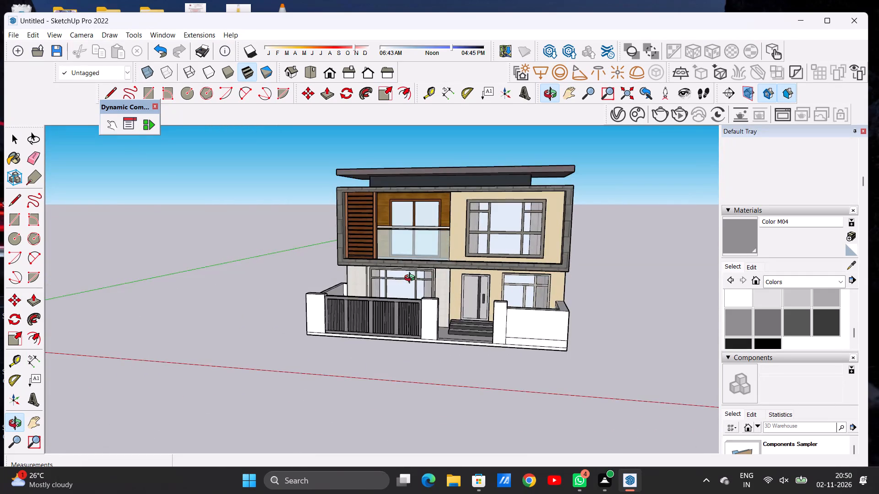
{"action": "left_click_drag", "start_coordinate": [412, 279], "coordinate": [456, 276]}
{"action": "scroll", "coordinate": [339, 290], "scroll_direction": "down", "scroll_amount": 7}
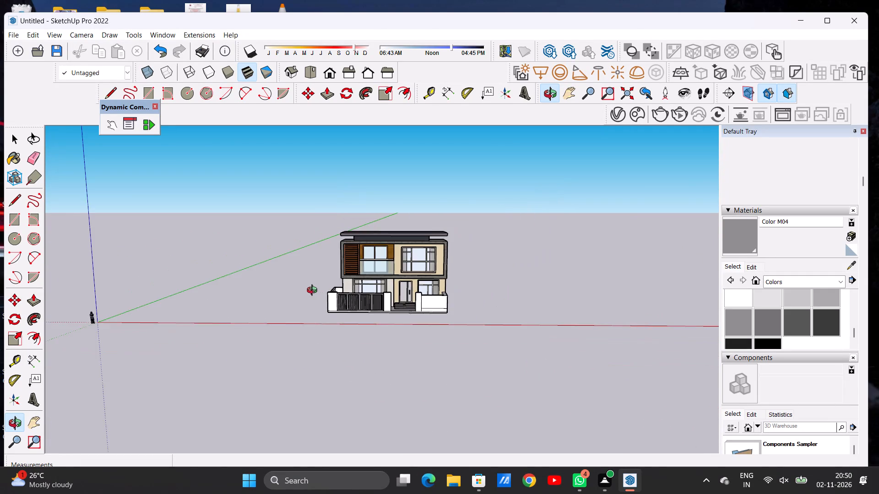
Examine the gate-side wall of the house, its roof edge and the adjoining facade and boundary wall from several angles.
{"action": "left_click_drag", "start_coordinate": [314, 291], "coordinate": [535, 295]}
{"action": "scroll", "coordinate": [347, 285], "scroll_direction": "up", "scroll_amount": 18}
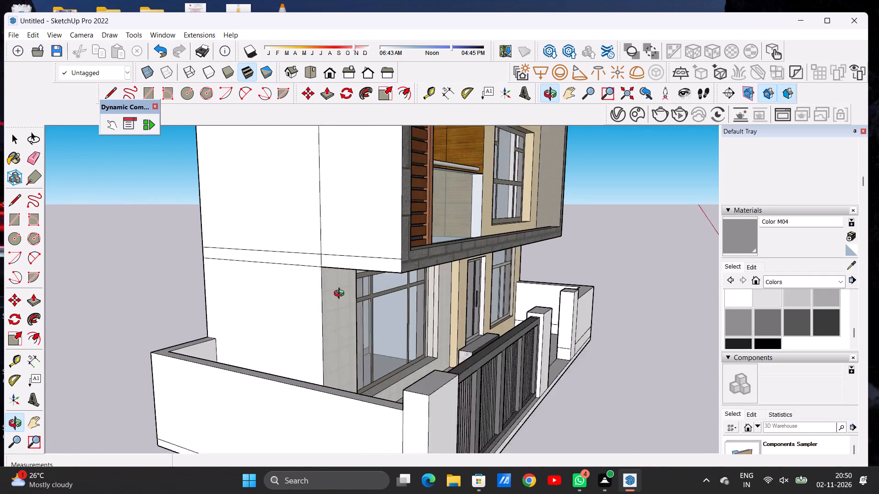
{"action": "scroll", "coordinate": [341, 295], "scroll_direction": "up", "scroll_amount": 3}
{"action": "scroll", "coordinate": [287, 311], "scroll_direction": "down", "scroll_amount": 14}
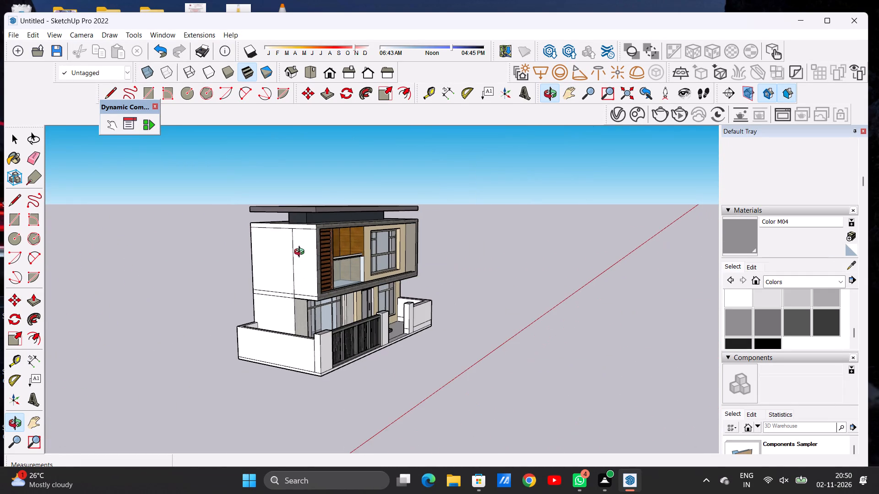
{"action": "scroll", "coordinate": [303, 240], "scroll_direction": "up", "scroll_amount": 6}
{"action": "scroll", "coordinate": [311, 218], "scroll_direction": "down", "scroll_amount": 1}
{"action": "scroll", "coordinate": [311, 218], "scroll_direction": "up", "scroll_amount": 10}
{"action": "left_click_drag", "start_coordinate": [322, 218], "coordinate": [303, 298]}
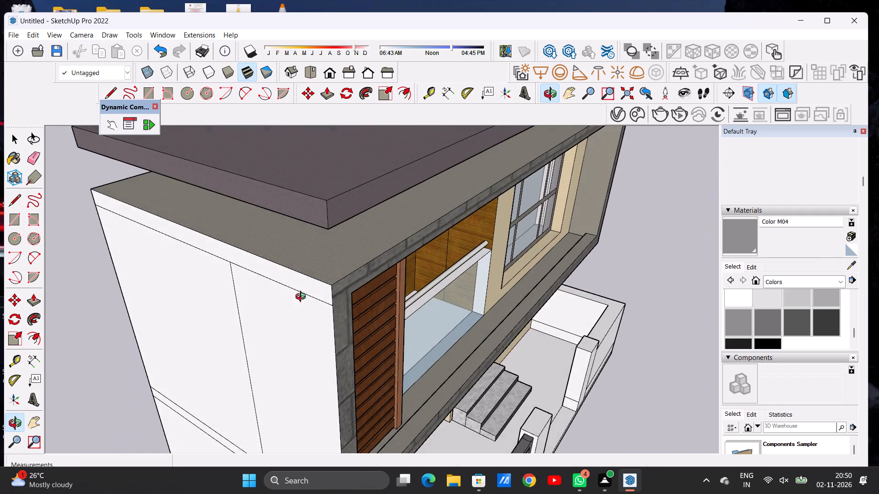
{"action": "left_click_drag", "start_coordinate": [303, 298], "coordinate": [302, 248]}
{"action": "scroll", "coordinate": [288, 215], "scroll_direction": "down", "scroll_amount": 5}
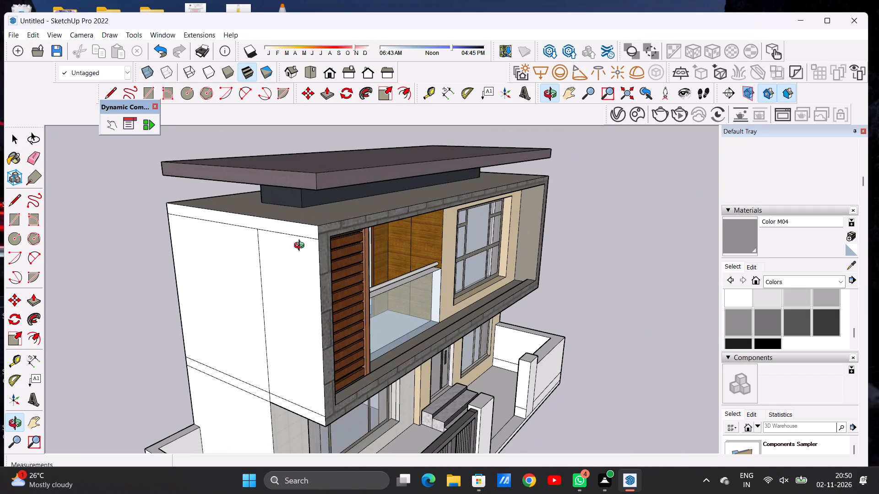
{"action": "scroll", "coordinate": [312, 240], "scroll_direction": "down", "scroll_amount": 3}
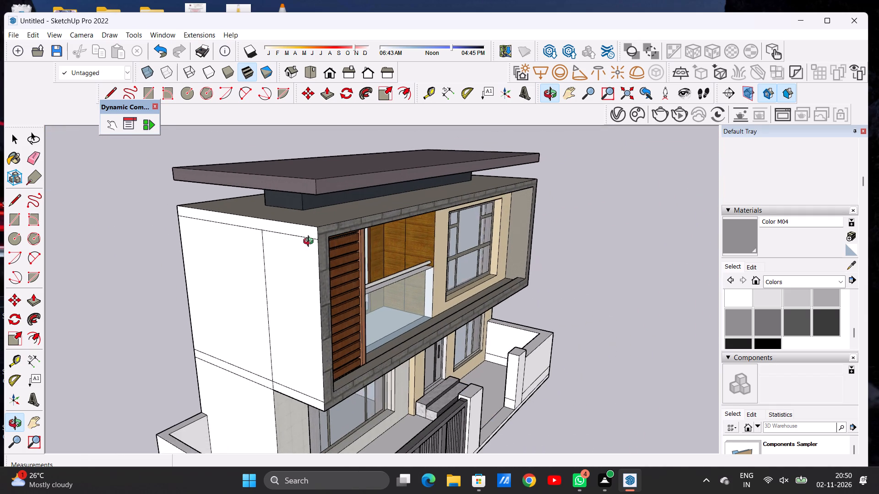
{"action": "scroll", "coordinate": [310, 242], "scroll_direction": "down", "scroll_amount": 10}
{"action": "scroll", "coordinate": [305, 291], "scroll_direction": "up", "scroll_amount": 10}
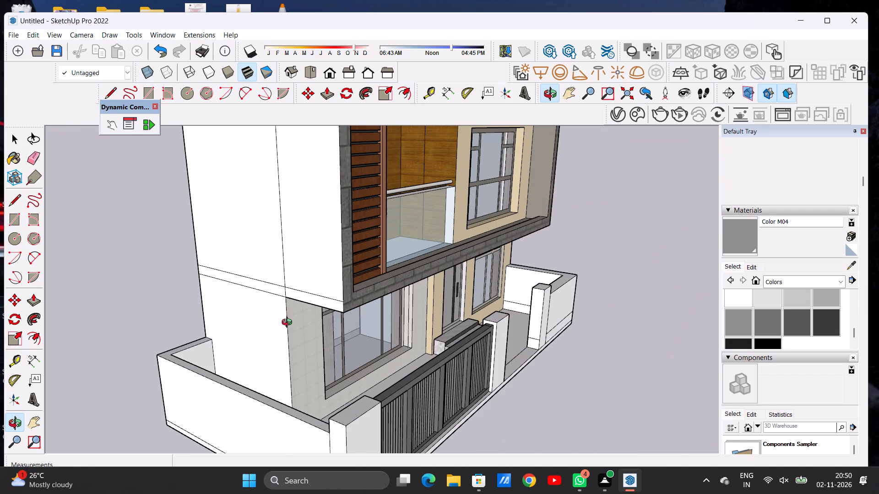
{"action": "scroll", "coordinate": [289, 323], "scroll_direction": "down", "scroll_amount": 3}
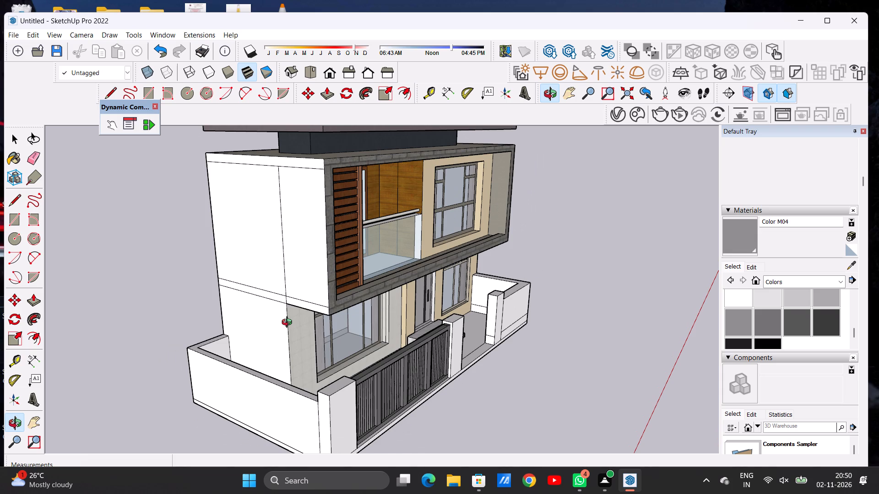
{"action": "scroll", "coordinate": [289, 323], "scroll_direction": "up", "scroll_amount": 1}
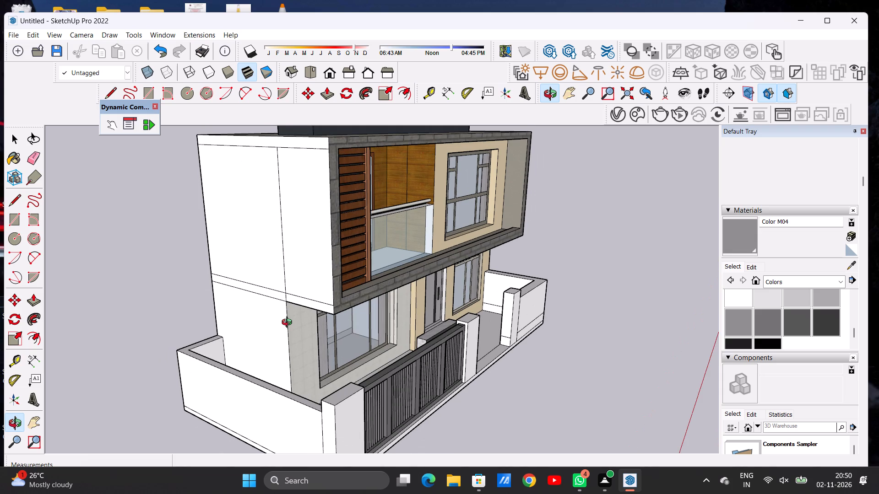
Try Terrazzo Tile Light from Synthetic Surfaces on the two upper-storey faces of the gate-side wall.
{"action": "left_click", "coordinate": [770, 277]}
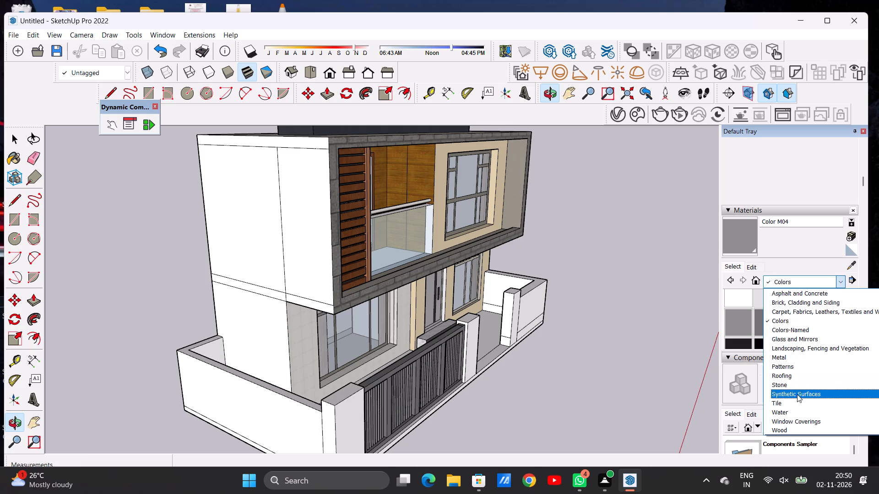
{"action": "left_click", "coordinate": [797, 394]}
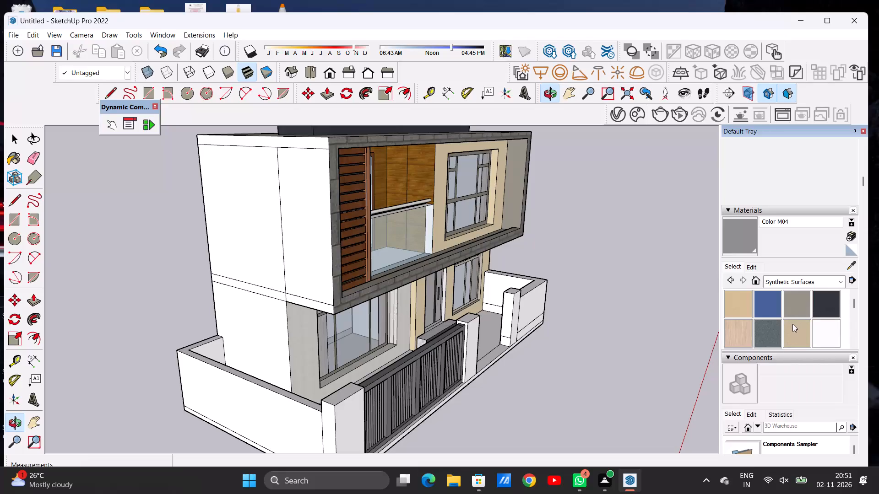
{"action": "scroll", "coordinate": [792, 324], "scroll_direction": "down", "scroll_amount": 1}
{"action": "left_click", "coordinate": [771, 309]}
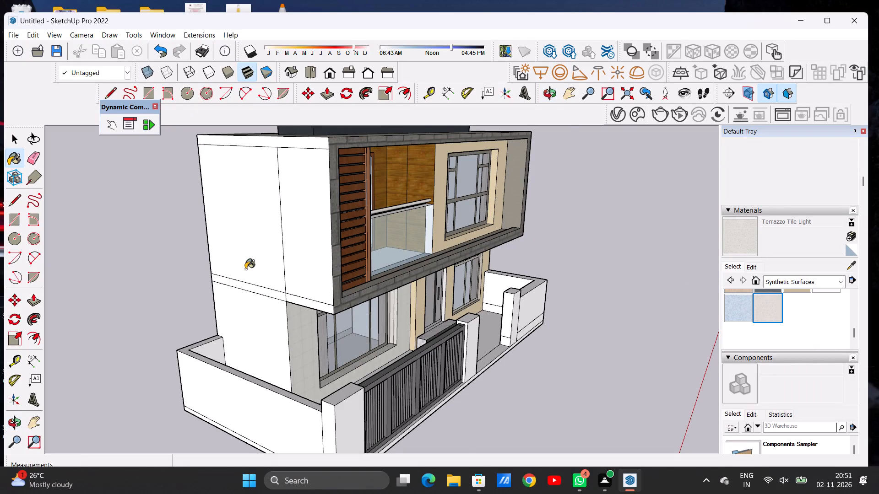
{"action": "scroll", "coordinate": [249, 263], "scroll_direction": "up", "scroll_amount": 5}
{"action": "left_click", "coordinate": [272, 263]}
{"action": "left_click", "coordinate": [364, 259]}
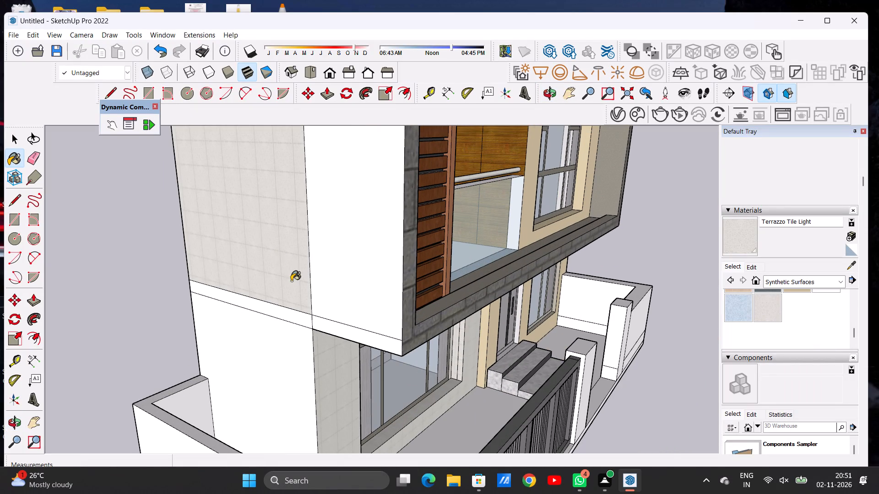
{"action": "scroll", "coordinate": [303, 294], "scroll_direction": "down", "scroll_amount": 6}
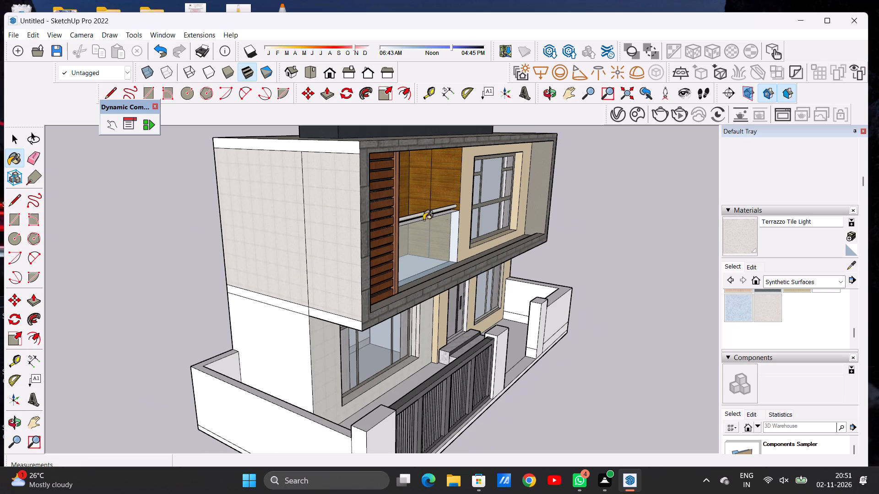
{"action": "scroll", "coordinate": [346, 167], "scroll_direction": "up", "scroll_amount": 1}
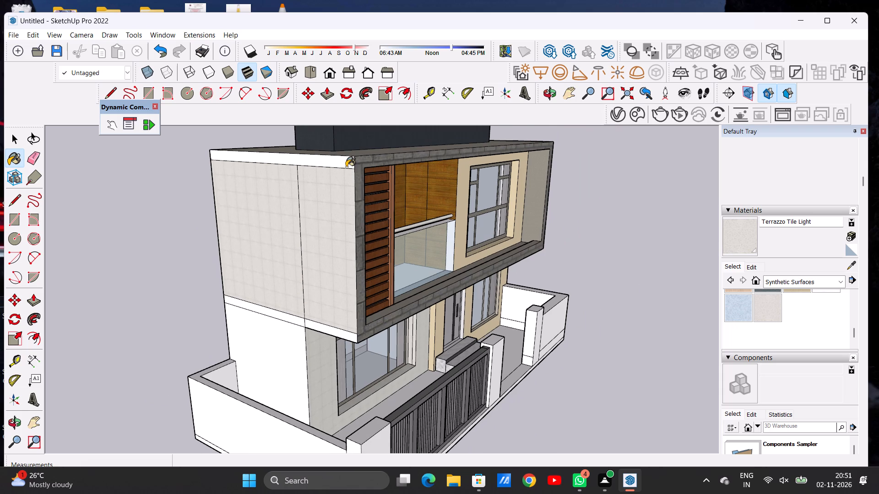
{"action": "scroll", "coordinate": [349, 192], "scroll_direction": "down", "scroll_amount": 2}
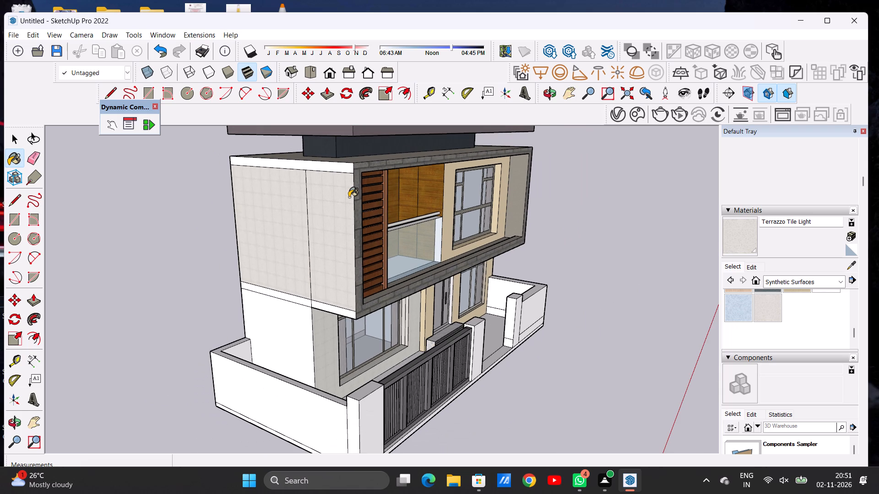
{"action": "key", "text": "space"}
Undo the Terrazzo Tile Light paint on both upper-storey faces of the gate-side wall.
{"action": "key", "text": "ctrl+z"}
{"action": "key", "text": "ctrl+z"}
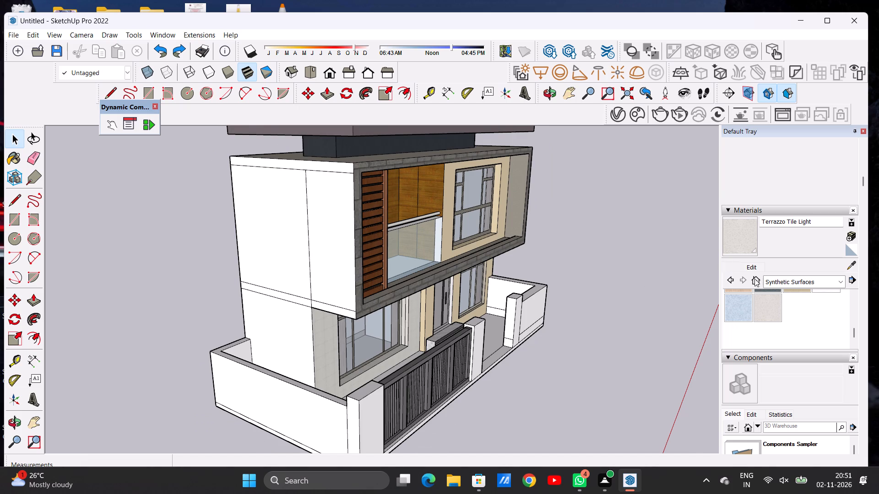
Paint the two upper-storey faces of the gate-side wall with Blinds Vertical Pattern from Window Coverings.
{"action": "left_click", "coordinate": [774, 282]}
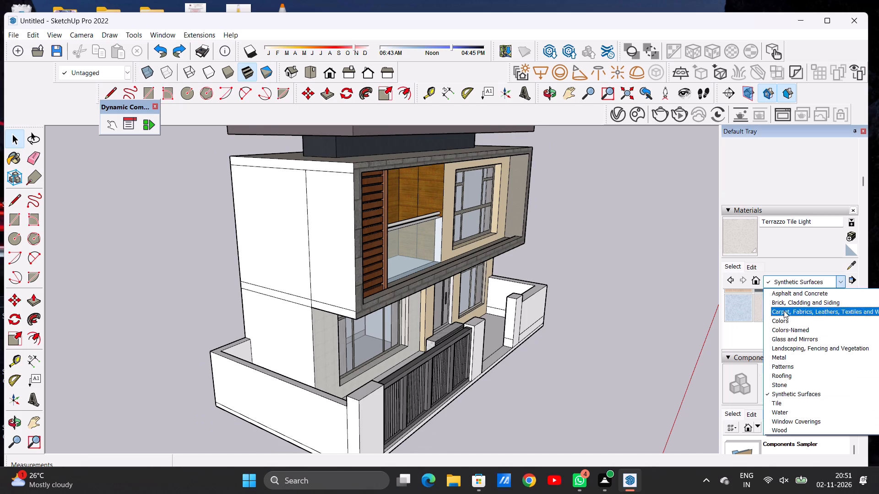
{"action": "left_click", "coordinate": [816, 419]}
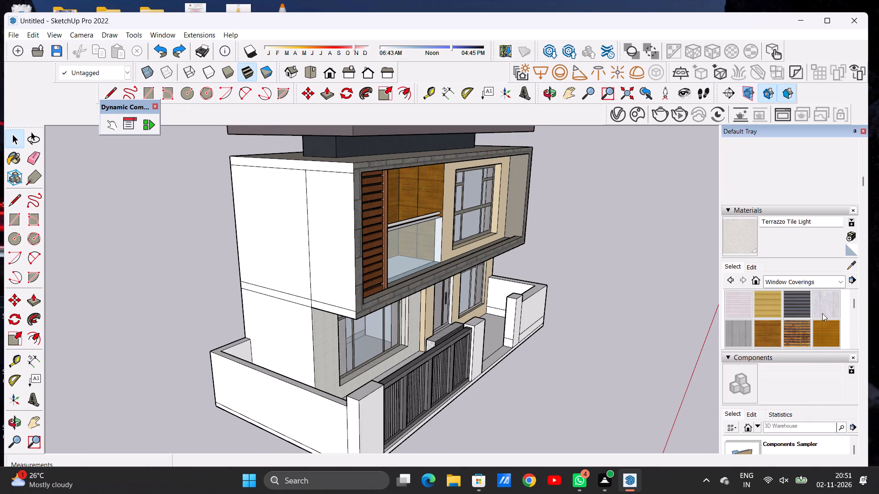
{"action": "left_click", "coordinate": [825, 308]}
{"action": "scroll", "coordinate": [280, 288], "scroll_direction": "up", "scroll_amount": 6}
{"action": "left_click", "coordinate": [292, 262]}
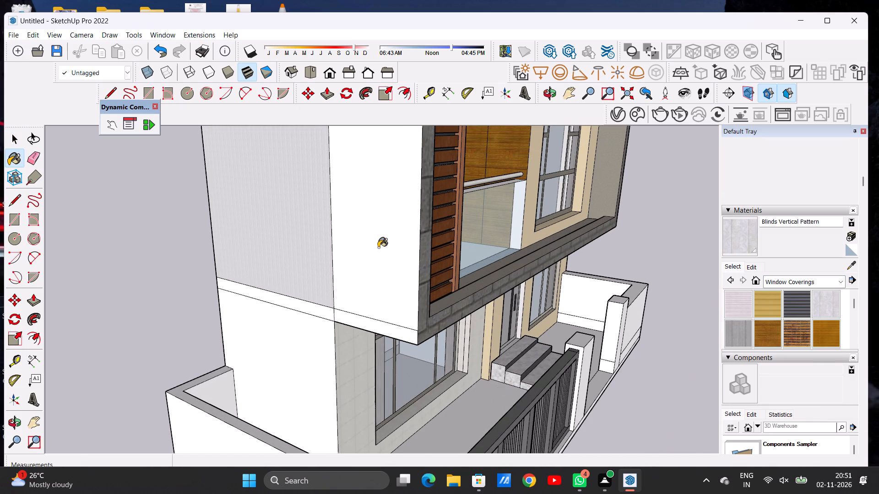
{"action": "left_click", "coordinate": [378, 247]}
Paint the floor-level band and the ground-floor face of the gate-side wall with Blinds Vertical Pattern.
{"action": "scroll", "coordinate": [304, 326], "scroll_direction": "up", "scroll_amount": 7}
{"action": "left_click", "coordinate": [349, 294]}
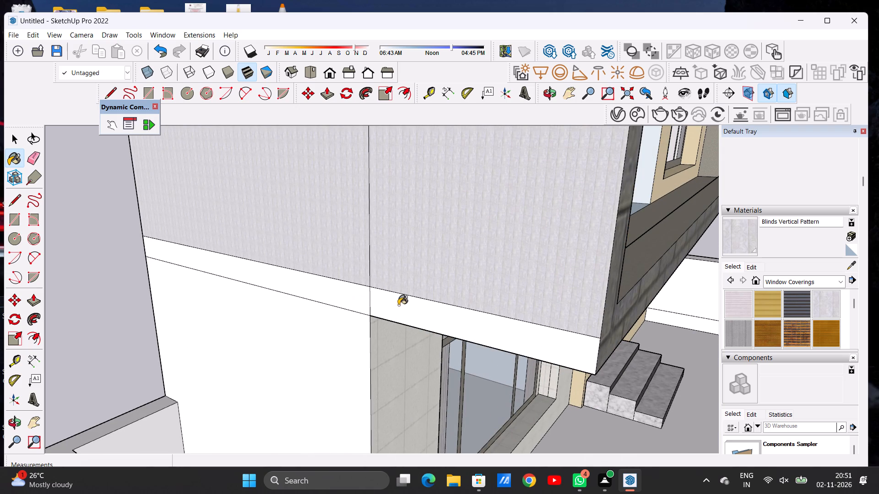
{"action": "left_click", "coordinate": [398, 305]}
{"action": "left_click", "coordinate": [330, 326]}
{"action": "scroll", "coordinate": [330, 326], "scroll_direction": "down", "scroll_amount": 17}
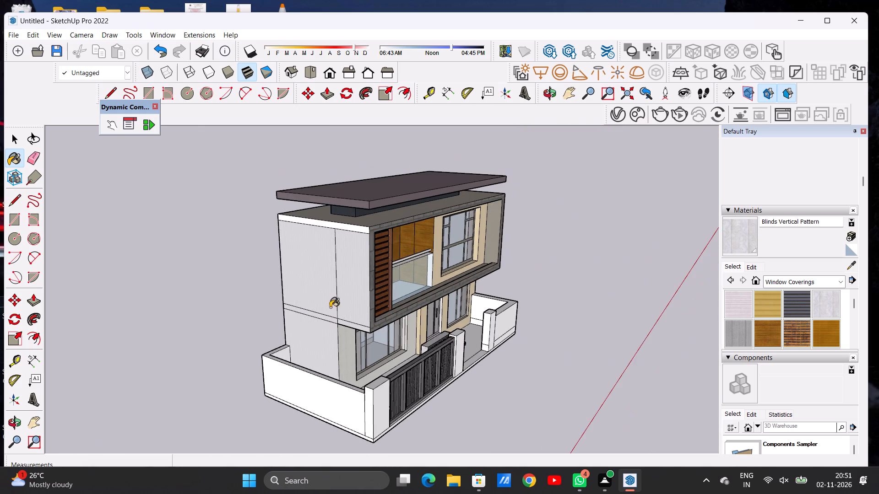
Paint the narrow band along the top of the gate-side wall with Blinds Vertical Pattern.
{"action": "scroll", "coordinate": [348, 224], "scroll_direction": "up", "scroll_amount": 20}
{"action": "scroll", "coordinate": [348, 224], "scroll_direction": "up", "scroll_amount": 1}
{"action": "left_click", "coordinate": [387, 235]}
{"action": "scroll", "coordinate": [342, 250], "scroll_direction": "down", "scroll_amount": 4}
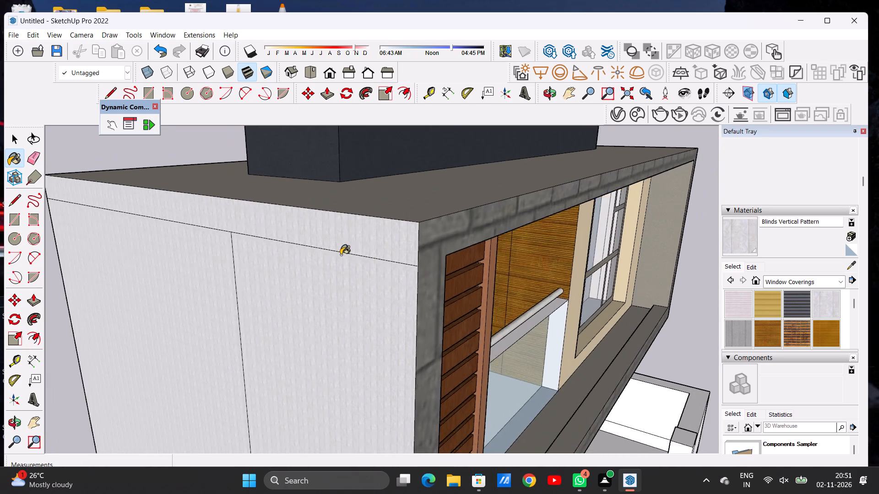
{"action": "scroll", "coordinate": [341, 255], "scroll_direction": "down", "scroll_amount": 17}
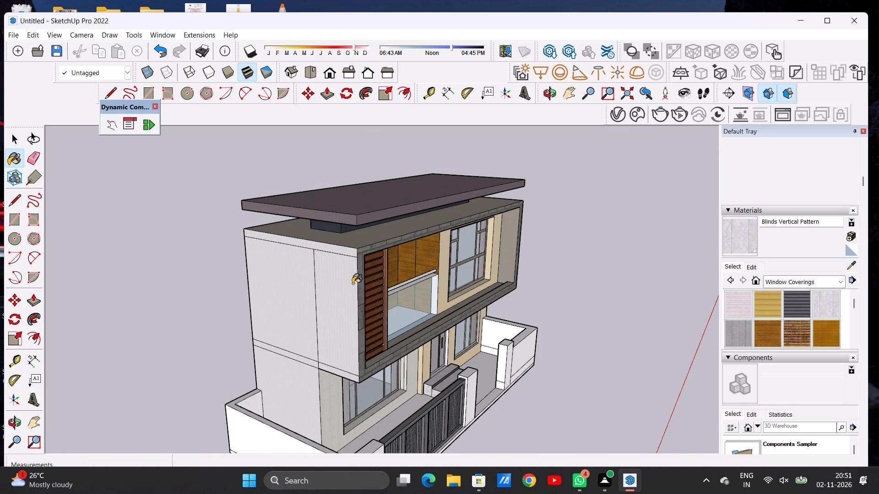
{"action": "scroll", "coordinate": [334, 308], "scroll_direction": "up", "scroll_amount": 5}
{"action": "scroll", "coordinate": [337, 260], "scroll_direction": "down", "scroll_amount": 5}
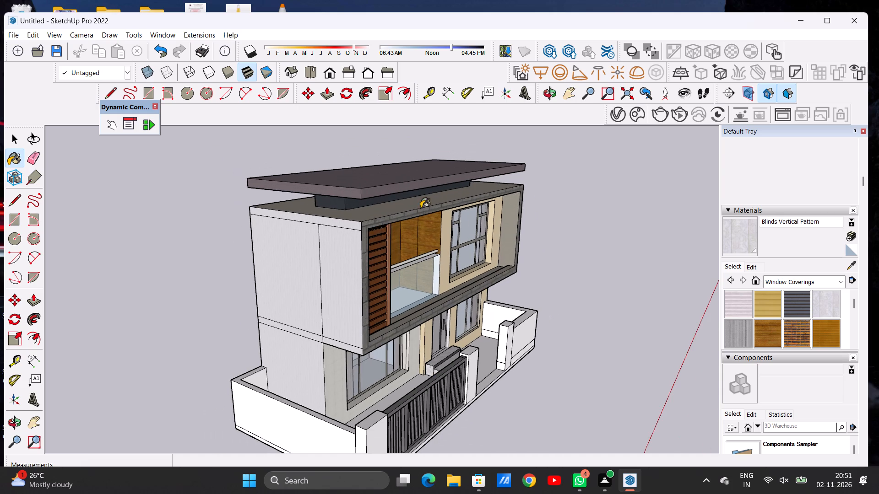
Paint the large upper-storey face of the opposite side wall, nearest the entrance steps, with Blinds Vertical Pattern.
{"action": "left_click", "coordinate": [546, 92]}
{"action": "left_click_drag", "start_coordinate": [536, 261], "coordinate": [332, 255]}
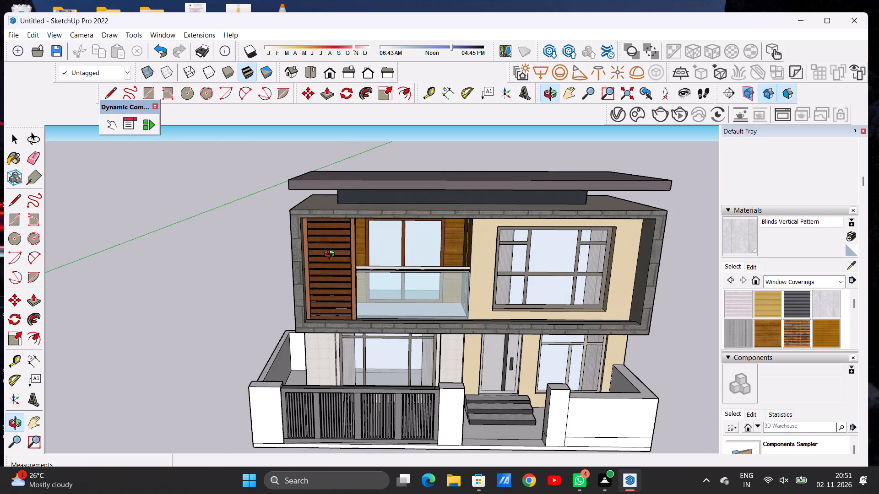
{"action": "left_click_drag", "start_coordinate": [504, 275], "coordinate": [377, 262]}
{"action": "scroll", "coordinate": [324, 248], "scroll_direction": "down", "scroll_amount": 7}
{"action": "left_click_drag", "start_coordinate": [556, 286], "coordinate": [481, 285]}
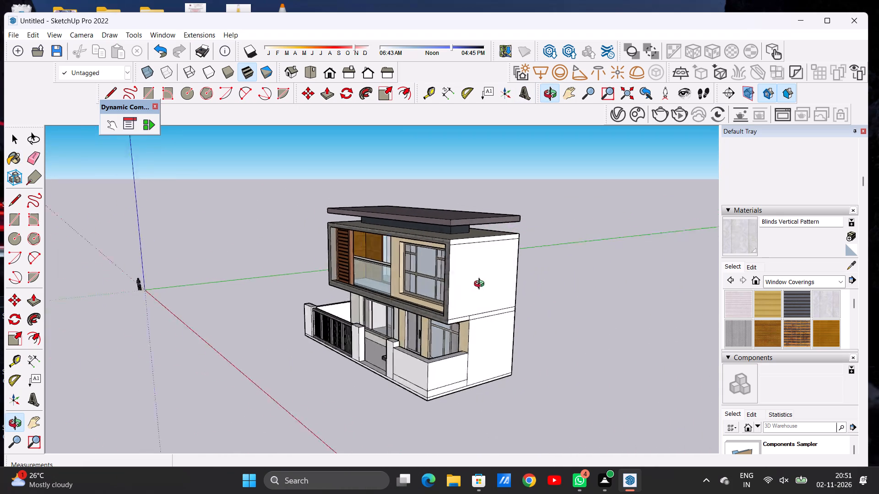
{"action": "left_click_drag", "start_coordinate": [481, 285], "coordinate": [460, 296]}
{"action": "scroll", "coordinate": [471, 348], "scroll_direction": "up", "scroll_amount": 4}
{"action": "scroll", "coordinate": [471, 348], "scroll_direction": "down", "scroll_amount": 1}
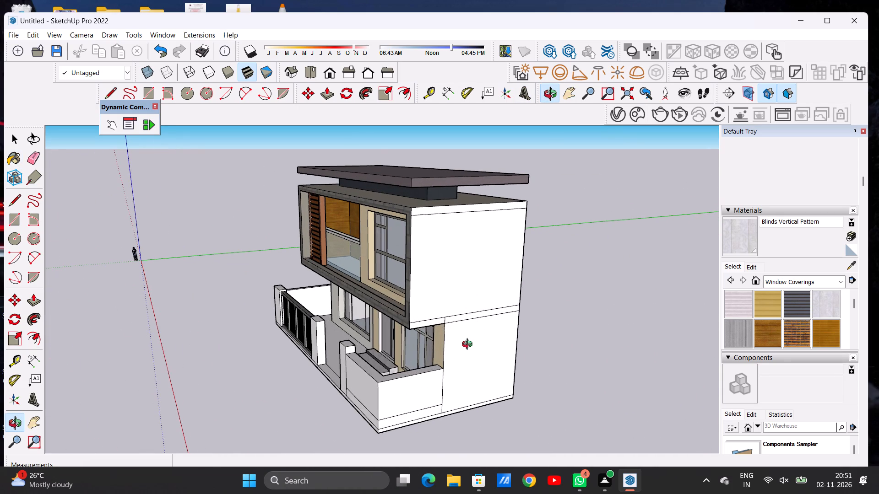
{"action": "scroll", "coordinate": [481, 338], "scroll_direction": "up", "scroll_amount": 1}
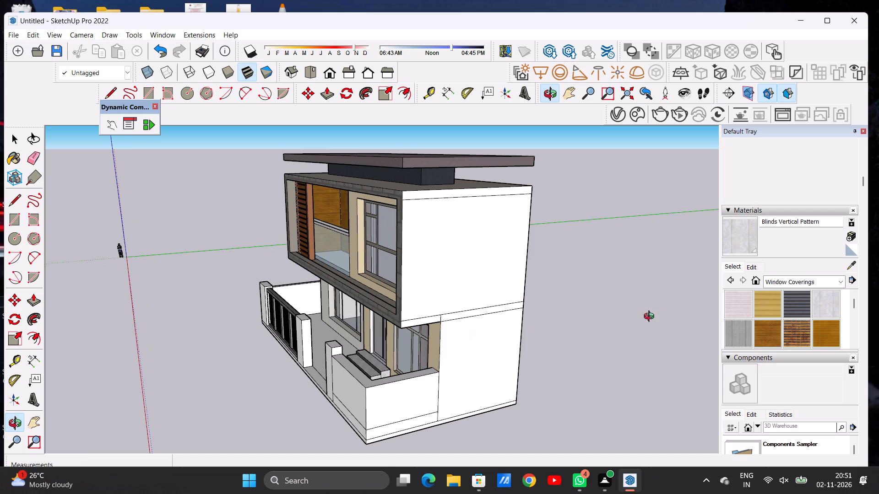
{"action": "left_click", "coordinate": [817, 301]}
{"action": "scroll", "coordinate": [450, 292], "scroll_direction": "up", "scroll_amount": 1}
{"action": "scroll", "coordinate": [449, 292], "scroll_direction": "down", "scroll_amount": 1}
{"action": "scroll", "coordinate": [449, 292], "scroll_direction": "up", "scroll_amount": 3}
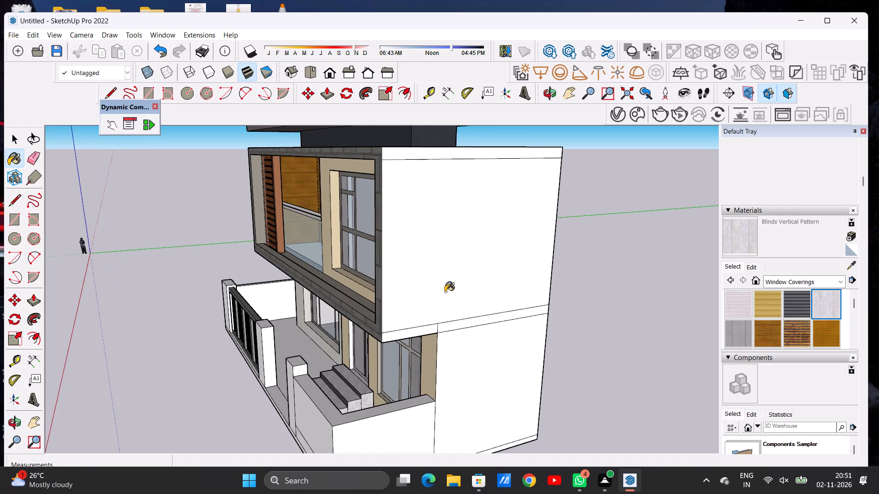
{"action": "left_click", "coordinate": [438, 278]}
Paint the floor-level bands and the ground-floor face of the entrance-side wall with Blinds Vertical Pattern.
{"action": "scroll", "coordinate": [454, 346], "scroll_direction": "up", "scroll_amount": 7}
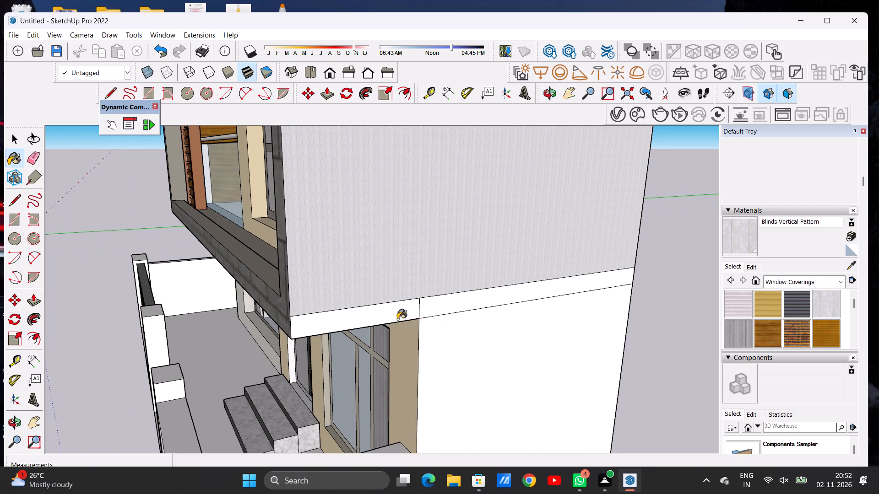
{"action": "left_click", "coordinate": [397, 319]}
{"action": "left_click", "coordinate": [439, 306]}
{"action": "left_click", "coordinate": [459, 331]}
{"action": "scroll", "coordinate": [449, 322], "scroll_direction": "down", "scroll_amount": 5}
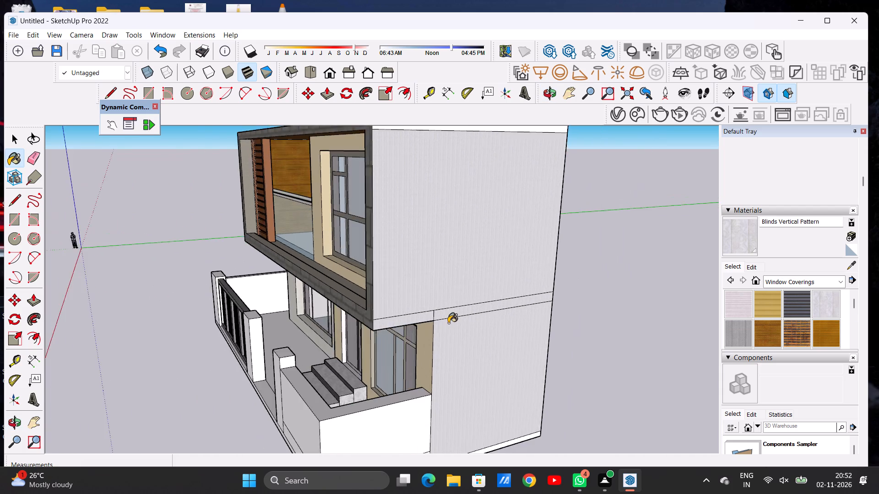
Paint the narrow band along the top of the entrance-side wall with Blinds Vertical Pattern.
{"action": "scroll", "coordinate": [448, 323], "scroll_direction": "down", "scroll_amount": 9}
{"action": "scroll", "coordinate": [405, 204], "scroll_direction": "up", "scroll_amount": 5}
{"action": "scroll", "coordinate": [438, 230], "scroll_direction": "up", "scroll_amount": 6}
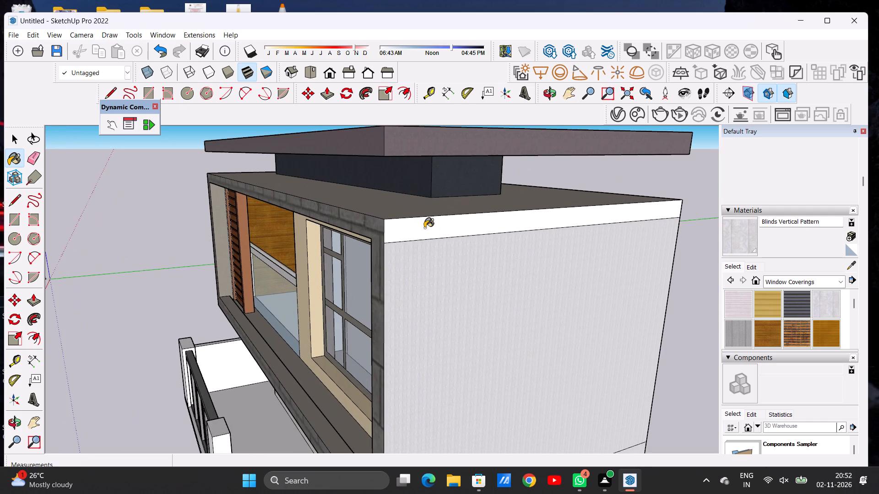
{"action": "left_click", "coordinate": [419, 226]}
{"action": "scroll", "coordinate": [396, 248], "scroll_direction": "down", "scroll_amount": 7}
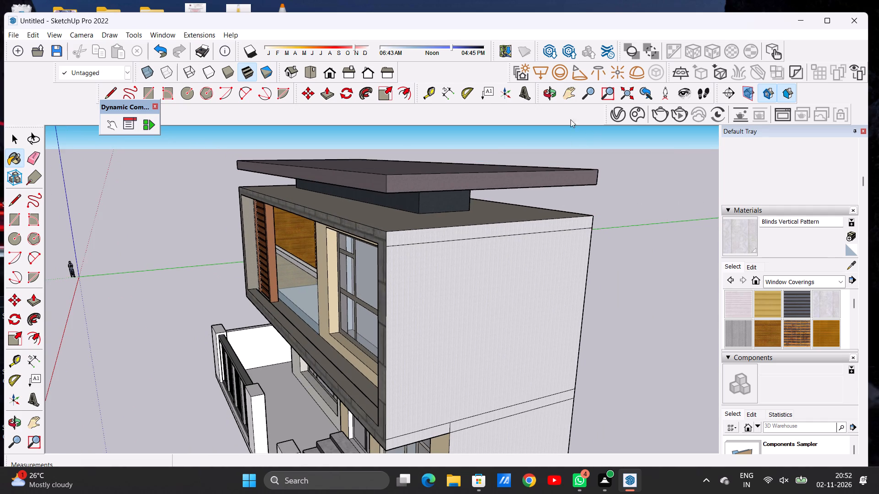
Paint the narrow band along the top of the rear wall with Blinds Vertical Pattern.
{"action": "left_click", "coordinate": [551, 85]}
{"action": "left_click_drag", "start_coordinate": [565, 239], "coordinate": [347, 260]}
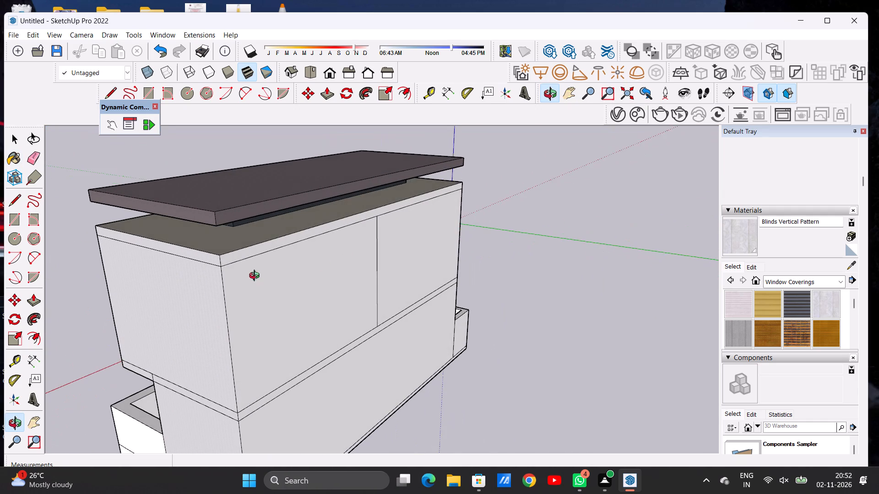
{"action": "scroll", "coordinate": [232, 277], "scroll_direction": "up", "scroll_amount": 6}
{"action": "scroll", "coordinate": [231, 277], "scroll_direction": "down", "scroll_amount": 1}
{"action": "scroll", "coordinate": [231, 277], "scroll_direction": "up", "scroll_amount": 7}
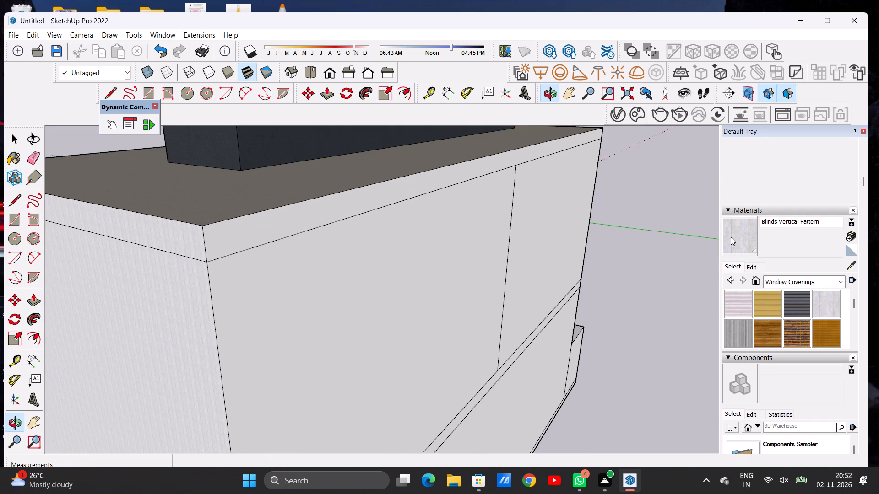
{"action": "left_click", "coordinate": [731, 237]}
{"action": "scroll", "coordinate": [211, 236], "scroll_direction": "up", "scroll_amount": 3}
{"action": "scroll", "coordinate": [207, 238], "scroll_direction": "down", "scroll_amount": 1}
{"action": "scroll", "coordinate": [207, 238], "scroll_direction": "up", "scroll_amount": 1}
{"action": "left_click", "coordinate": [207, 238]}
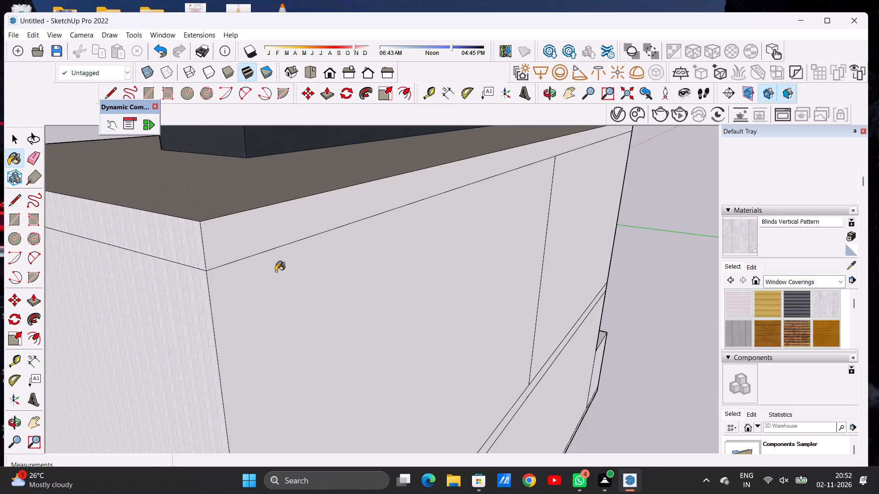
Paint both upper-storey faces of the rear wall with Blinds Vertical Pattern.
{"action": "scroll", "coordinate": [301, 277], "scroll_direction": "down", "scroll_amount": 11}
{"action": "scroll", "coordinate": [305, 279], "scroll_direction": "up", "scroll_amount": 1}
{"action": "scroll", "coordinate": [306, 279], "scroll_direction": "down", "scroll_amount": 3}
{"action": "key", "text": "space"}
{"action": "type", "text": "O"}
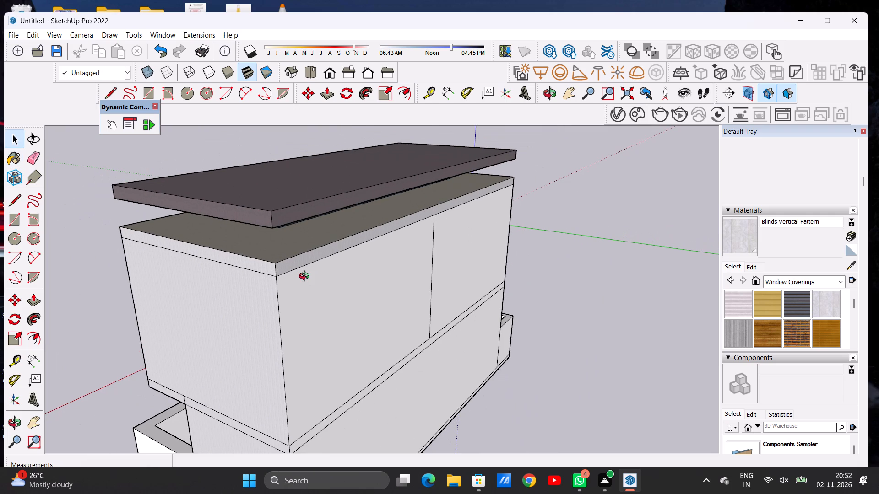
{"action": "left_click_drag", "start_coordinate": [381, 249], "coordinate": [155, 254]}
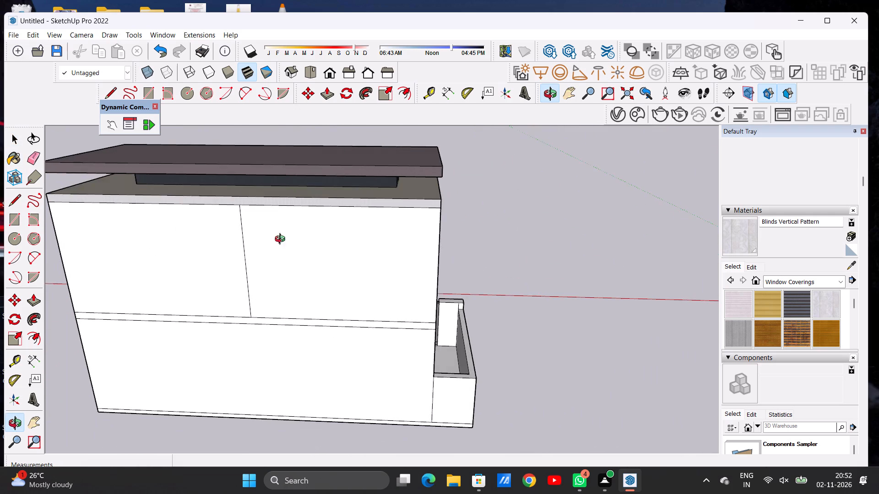
{"action": "scroll", "coordinate": [307, 240], "scroll_direction": "down", "scroll_amount": 5}
{"action": "left_click_drag", "start_coordinate": [373, 240], "coordinate": [123, 224]}
{"action": "scroll", "coordinate": [315, 192], "scroll_direction": "up", "scroll_amount": 10}
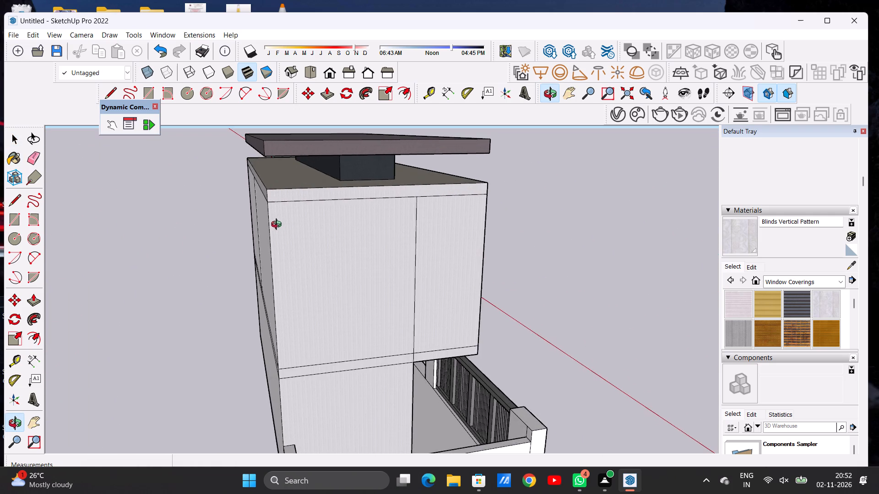
{"action": "left_click_drag", "start_coordinate": [237, 231], "coordinate": [445, 201]}
{"action": "scroll", "coordinate": [403, 216], "scroll_direction": "down", "scroll_amount": 10}
{"action": "left_click_drag", "start_coordinate": [244, 250], "coordinate": [395, 255]}
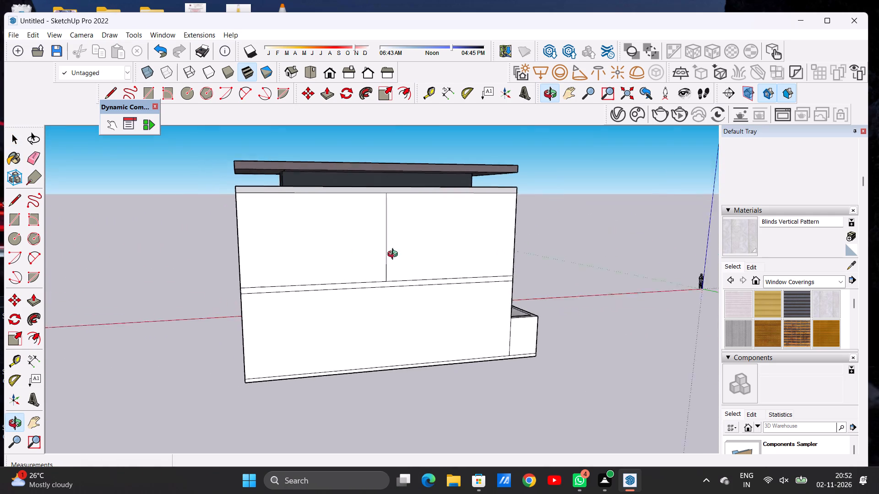
{"action": "left_click_drag", "start_coordinate": [395, 255], "coordinate": [505, 255]}
{"action": "scroll", "coordinate": [363, 260], "scroll_direction": "down", "scroll_amount": 5}
{"action": "left_click_drag", "start_coordinate": [323, 269], "coordinate": [303, 309]}
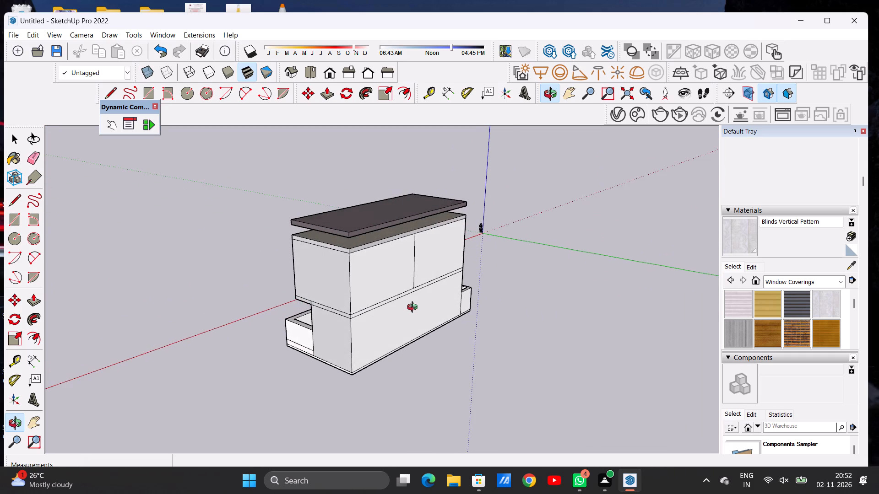
{"action": "scroll", "coordinate": [419, 299], "scroll_direction": "up", "scroll_amount": 6}
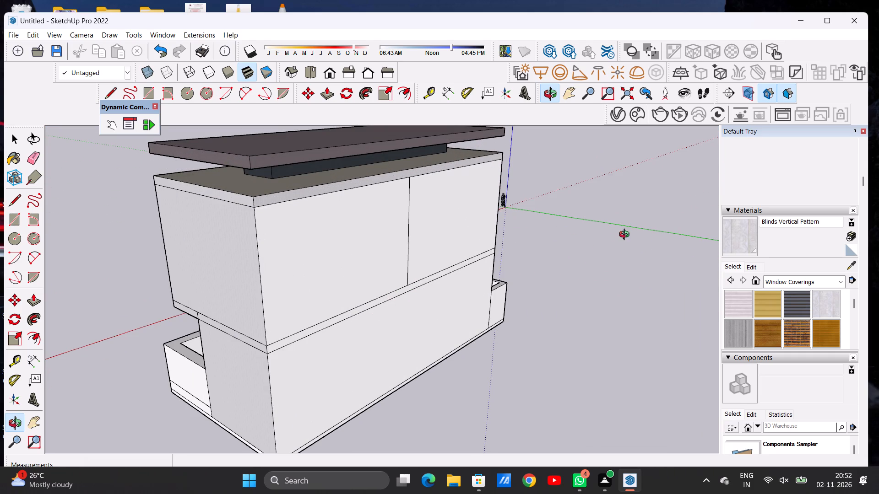
{"action": "left_click", "coordinate": [739, 236]}
{"action": "scroll", "coordinate": [385, 250], "scroll_direction": "up", "scroll_amount": 3}
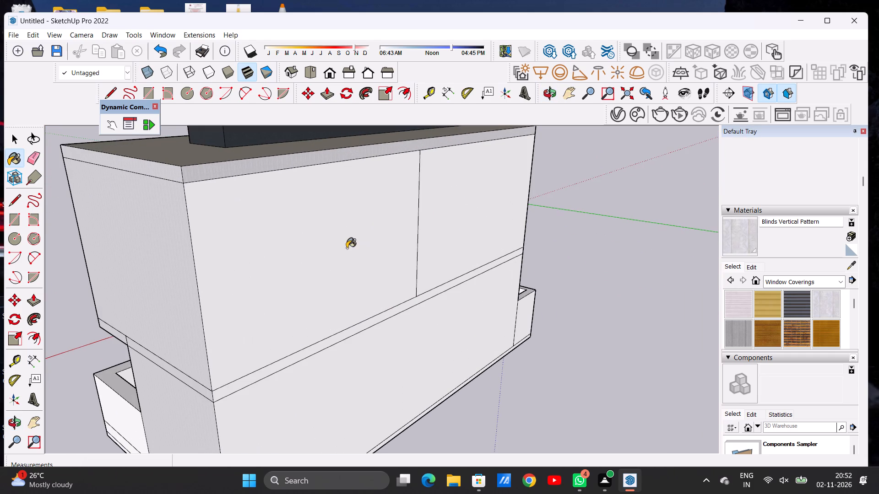
{"action": "left_click", "coordinate": [341, 247]}
{"action": "left_click", "coordinate": [432, 210]}
Paint the ground-floor face and the floor-level band of the rear wall with Blinds Vertical Pattern.
{"action": "scroll", "coordinate": [402, 209], "scroll_direction": "down", "scroll_amount": 1}
{"action": "scroll", "coordinate": [402, 209], "scroll_direction": "up", "scroll_amount": 1}
{"action": "scroll", "coordinate": [402, 209], "scroll_direction": "down", "scroll_amount": 3}
{"action": "scroll", "coordinate": [328, 371], "scroll_direction": "up", "scroll_amount": 2}
{"action": "scroll", "coordinate": [322, 374], "scroll_direction": "down", "scroll_amount": 1}
{"action": "scroll", "coordinate": [321, 375], "scroll_direction": "up", "scroll_amount": 3}
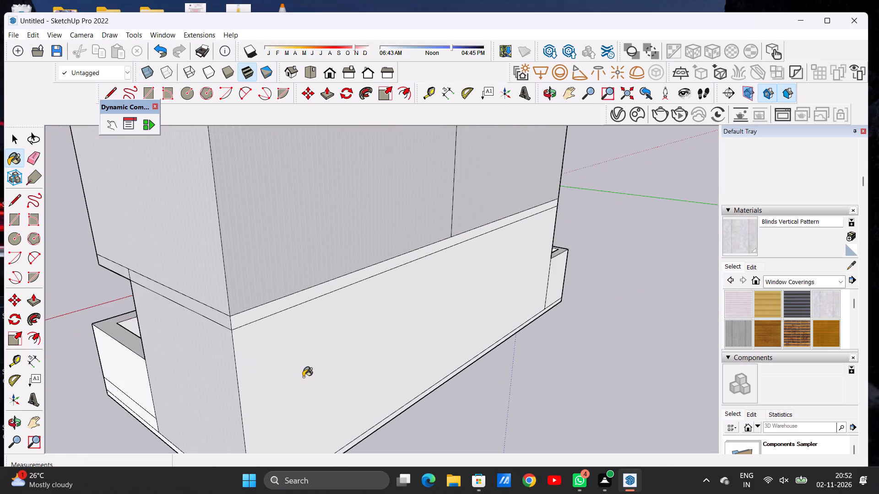
{"action": "scroll", "coordinate": [303, 377], "scroll_direction": "up", "scroll_amount": 4}
{"action": "left_click", "coordinate": [244, 342]}
{"action": "left_click", "coordinate": [218, 297]}
Paint the thin base strips along the bottom of the entrance-side and rear walls with Blinds Vertical Pattern.
{"action": "scroll", "coordinate": [228, 316], "scroll_direction": "down", "scroll_amount": 4}
{"action": "scroll", "coordinate": [228, 319], "scroll_direction": "up", "scroll_amount": 1}
{"action": "scroll", "coordinate": [228, 319], "scroll_direction": "down", "scroll_amount": 3}
{"action": "scroll", "coordinate": [288, 298], "scroll_direction": "down", "scroll_amount": 5}
{"action": "scroll", "coordinate": [284, 429], "scroll_direction": "up", "scroll_amount": 6}
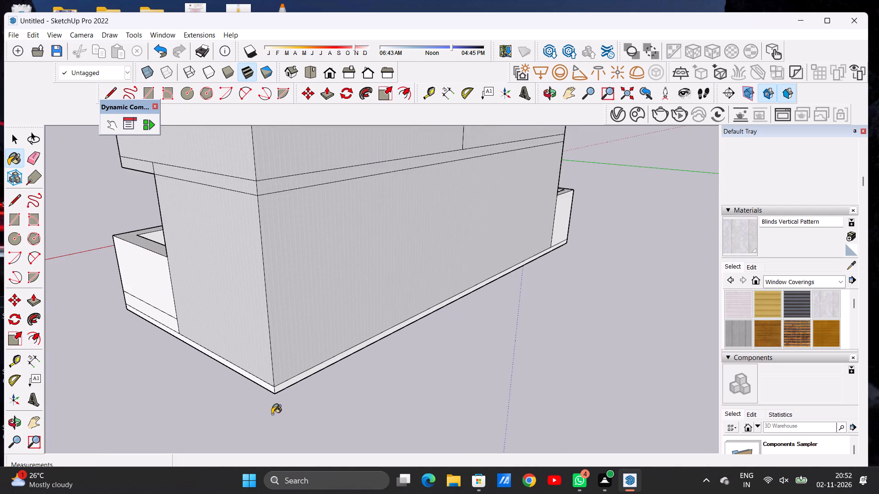
{"action": "scroll", "coordinate": [270, 411], "scroll_direction": "up", "scroll_amount": 1}
{"action": "scroll", "coordinate": [270, 411], "scroll_direction": "down", "scroll_amount": 1}
{"action": "scroll", "coordinate": [270, 411], "scroll_direction": "up", "scroll_amount": 12}
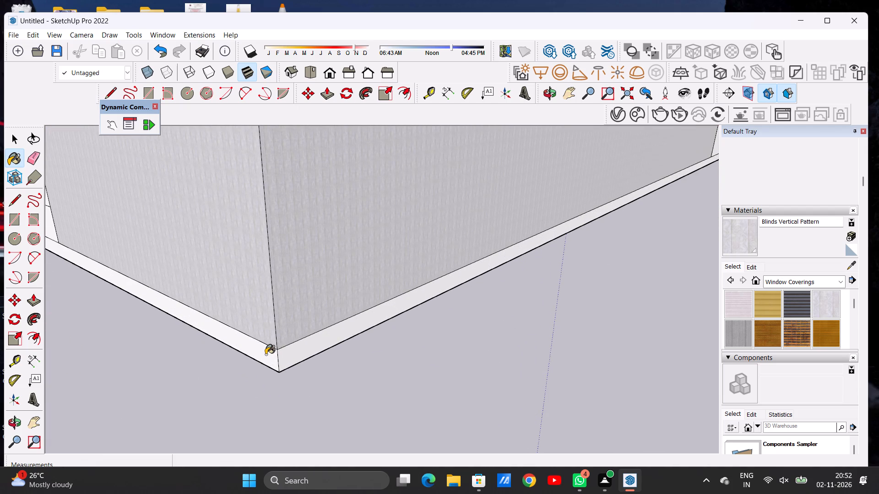
{"action": "left_click", "coordinate": [266, 354]}
{"action": "left_click", "coordinate": [293, 354]}
Paint the thin base strip along the front, below the boundary wall and gate, with Blinds Vertical Pattern.
{"action": "scroll", "coordinate": [279, 367], "scroll_direction": "down", "scroll_amount": 5}
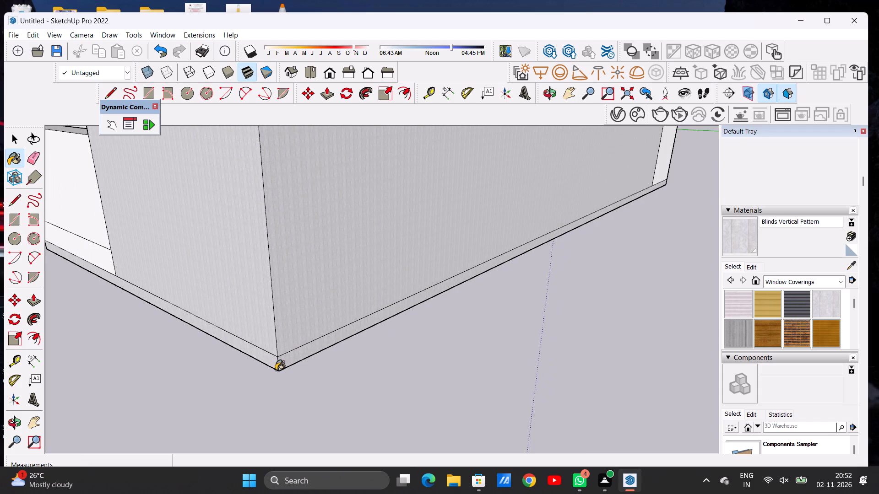
{"action": "scroll", "coordinate": [275, 370], "scroll_direction": "down", "scroll_amount": 11}
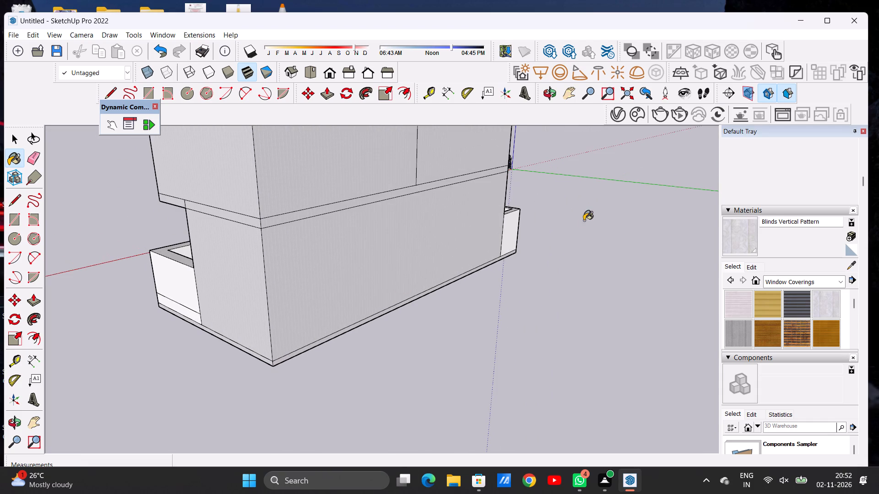
{"action": "scroll", "coordinate": [574, 234], "scroll_direction": "up", "scroll_amount": 4}
{"action": "scroll", "coordinate": [565, 238], "scroll_direction": "down", "scroll_amount": 1}
{"action": "scroll", "coordinate": [560, 238], "scroll_direction": "up", "scroll_amount": 1}
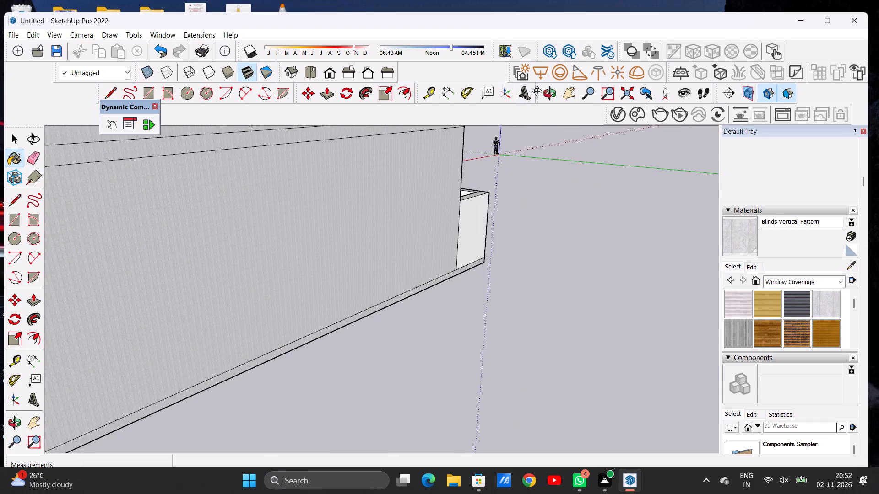
{"action": "left_click", "coordinate": [549, 95]}
{"action": "left_click_drag", "start_coordinate": [369, 335], "coordinate": [429, 322]}
{"action": "scroll", "coordinate": [429, 322], "scroll_direction": "down", "scroll_amount": 16}
{"action": "left_click_drag", "start_coordinate": [338, 333], "coordinate": [466, 321]}
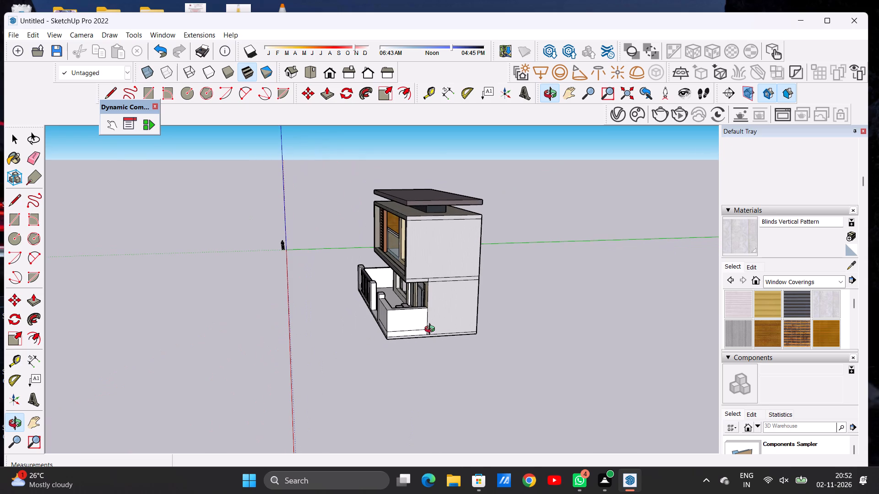
{"action": "scroll", "coordinate": [432, 330], "scroll_direction": "up", "scroll_amount": 8}
{"action": "scroll", "coordinate": [404, 356], "scroll_direction": "down", "scroll_amount": 1}
{"action": "scroll", "coordinate": [403, 357], "scroll_direction": "up", "scroll_amount": 15}
{"action": "left_click_drag", "start_coordinate": [261, 347], "coordinate": [361, 347]}
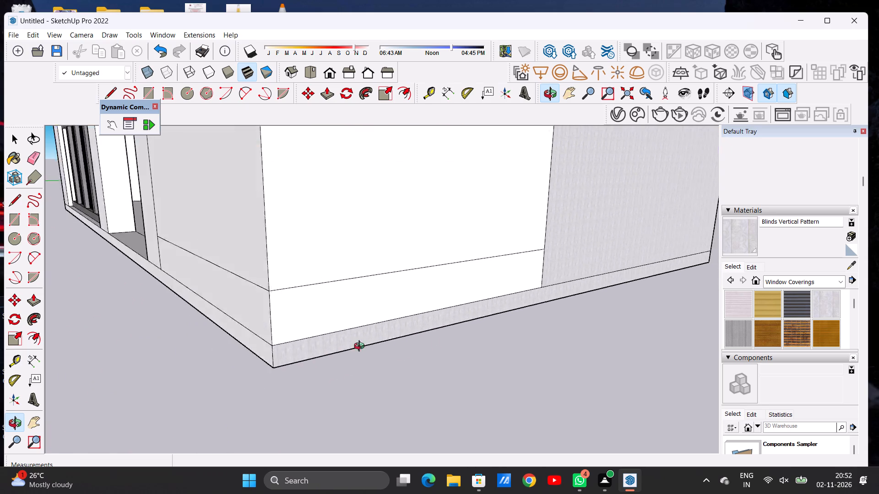
{"action": "left_click_drag", "start_coordinate": [361, 347], "coordinate": [470, 347]}
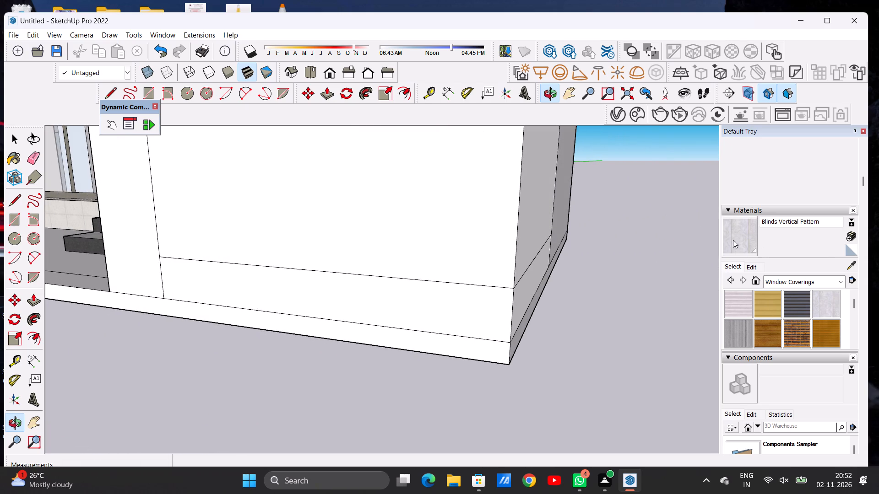
{"action": "left_click", "coordinate": [733, 240]}
{"action": "left_click", "coordinate": [495, 347]}
Paint the thin base strip below the gate-side boundary wall with Blinds Vertical Pattern.
{"action": "scroll", "coordinate": [504, 351], "scroll_direction": "down", "scroll_amount": 2}
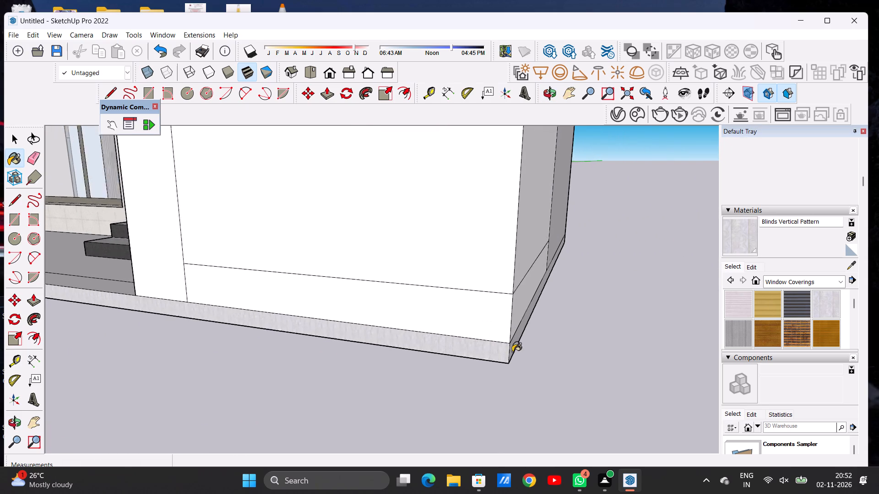
{"action": "scroll", "coordinate": [512, 352], "scroll_direction": "down", "scroll_amount": 15}
{"action": "scroll", "coordinate": [118, 307], "scroll_direction": "up", "scroll_amount": 5}
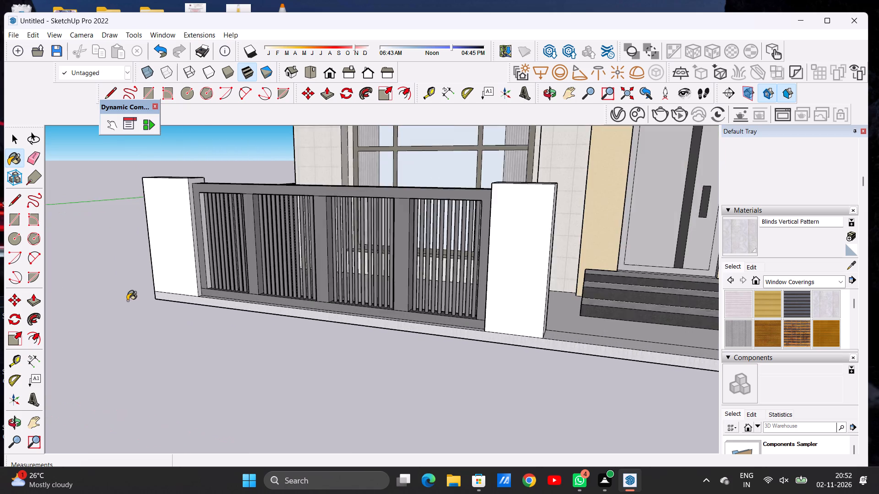
{"action": "scroll", "coordinate": [127, 301], "scroll_direction": "up", "scroll_amount": 9}
{"action": "key", "text": "space"}
{"action": "type", "text": "O"}
{"action": "scroll", "coordinate": [155, 307], "scroll_direction": "down", "scroll_amount": 6}
{"action": "left_click_drag", "start_coordinate": [157, 295], "coordinate": [349, 295]}
{"action": "scroll", "coordinate": [373, 293], "scroll_direction": "down", "scroll_amount": 7}
{"action": "left_click_drag", "start_coordinate": [197, 315], "coordinate": [312, 315]}
{"action": "scroll", "coordinate": [312, 349], "scroll_direction": "up", "scroll_amount": 7}
{"action": "left_click", "coordinate": [735, 245]}
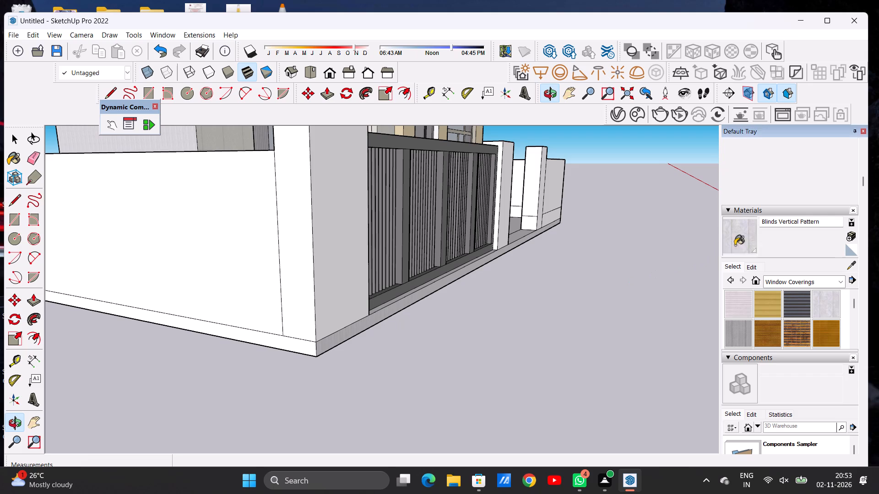
{"action": "left_click", "coordinate": [298, 347]}
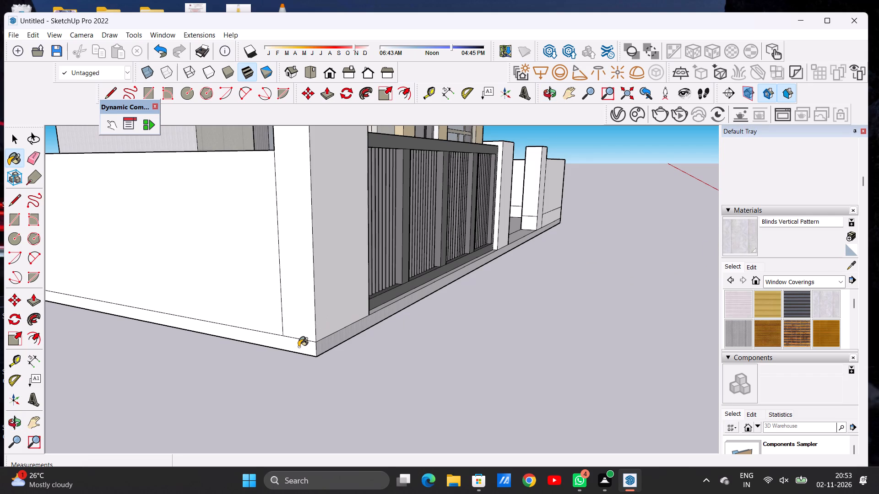
Examine the base strips, front boundary walls, gate pillars and entrance area from all around the house.
{"action": "key", "text": "space"}
{"action": "type", "text": "O"}
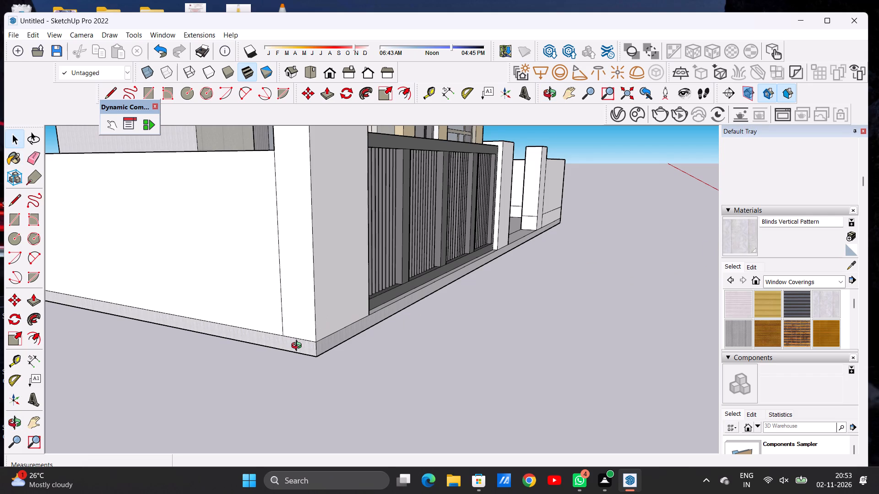
{"action": "scroll", "coordinate": [336, 295], "scroll_direction": "down", "scroll_amount": 6}
{"action": "left_click_drag", "start_coordinate": [154, 307], "coordinate": [361, 297]}
{"action": "left_click_drag", "start_coordinate": [203, 340], "coordinate": [345, 340]}
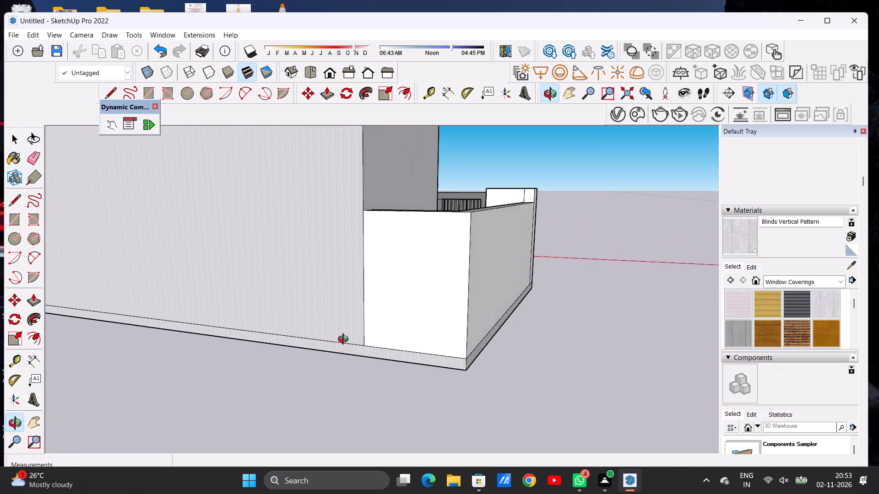
{"action": "left_click_drag", "start_coordinate": [345, 340], "coordinate": [135, 342]}
{"action": "left_click_drag", "start_coordinate": [382, 343], "coordinate": [173, 343]}
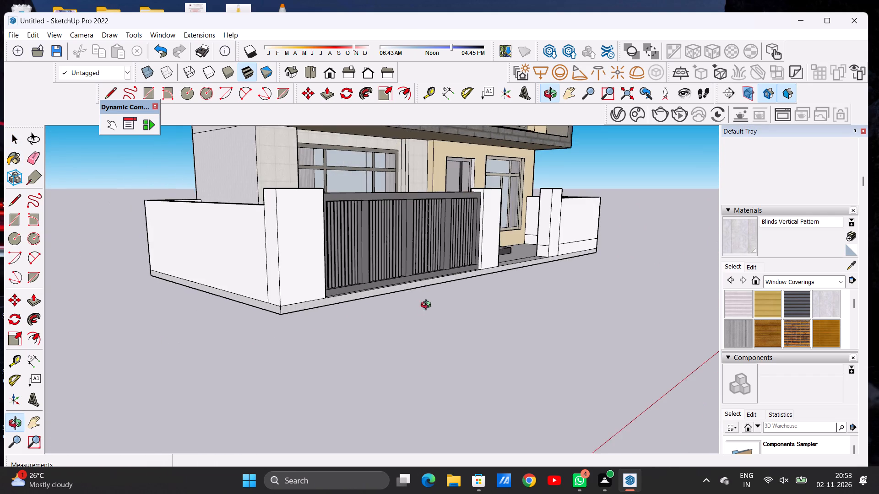
{"action": "left_click_drag", "start_coordinate": [428, 306], "coordinate": [227, 314]}
{"action": "scroll", "coordinate": [260, 316], "scroll_direction": "down", "scroll_amount": 9}
{"action": "left_click_drag", "start_coordinate": [315, 318], "coordinate": [323, 317]}
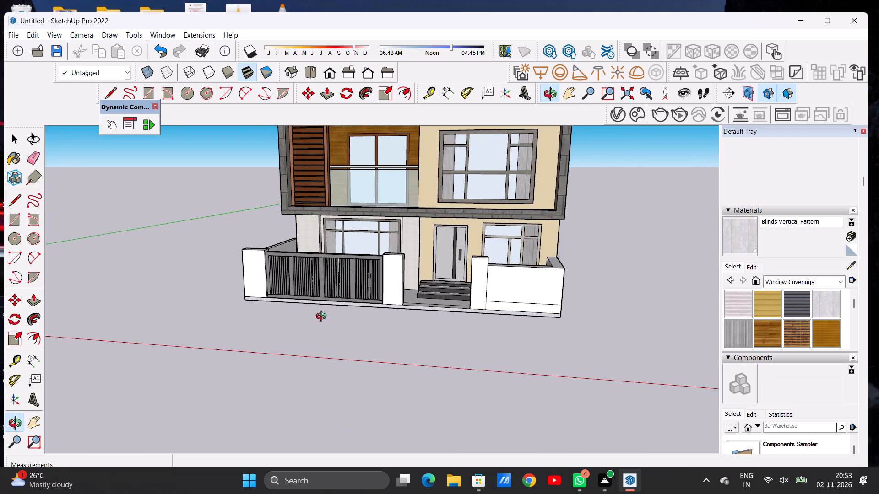
{"action": "left_click_drag", "start_coordinate": [323, 317], "coordinate": [234, 305]}
{"action": "left_click_drag", "start_coordinate": [516, 313], "coordinate": [307, 318]}
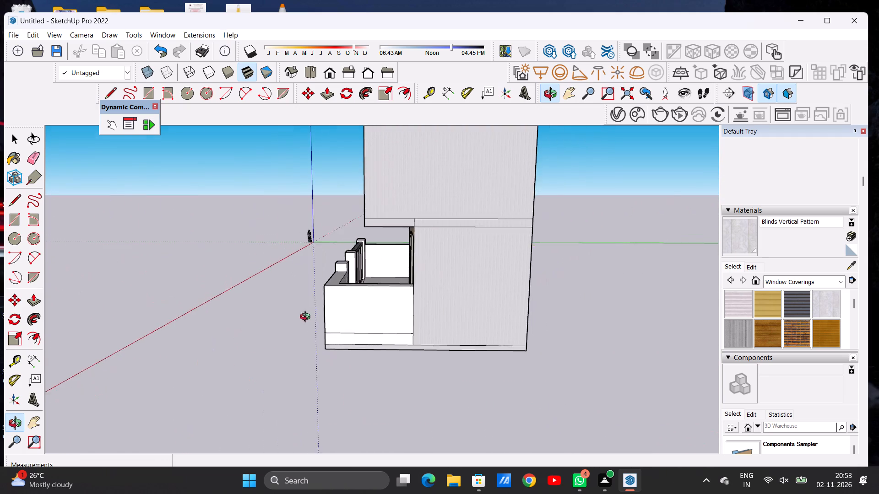
{"action": "left_click_drag", "start_coordinate": [307, 318], "coordinate": [568, 320]}
{"action": "left_click_drag", "start_coordinate": [420, 313], "coordinate": [451, 315]}
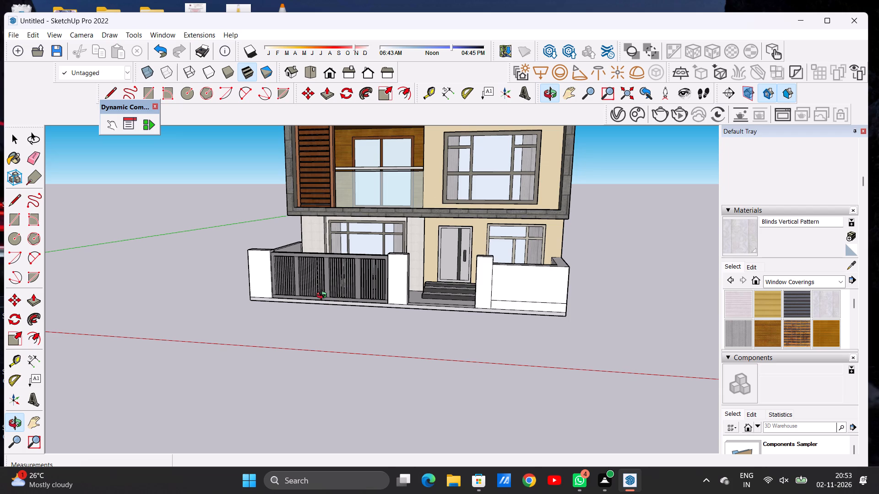
{"action": "scroll", "coordinate": [212, 338], "scroll_direction": "down", "scroll_amount": 1}
{"action": "scroll", "coordinate": [562, 297], "scroll_direction": "down", "scroll_amount": 1}
{"action": "scroll", "coordinate": [562, 297], "scroll_direction": "up", "scroll_amount": 3}
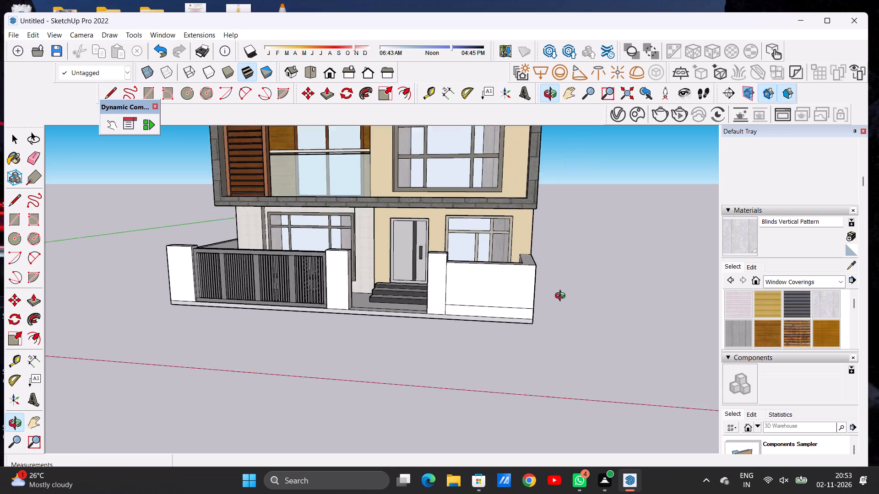
{"action": "scroll", "coordinate": [562, 297], "scroll_direction": "up", "scroll_amount": 3}
{"action": "left_click_drag", "start_coordinate": [558, 307], "coordinate": [438, 336]}
{"action": "scroll", "coordinate": [461, 357], "scroll_direction": "up", "scroll_amount": 11}
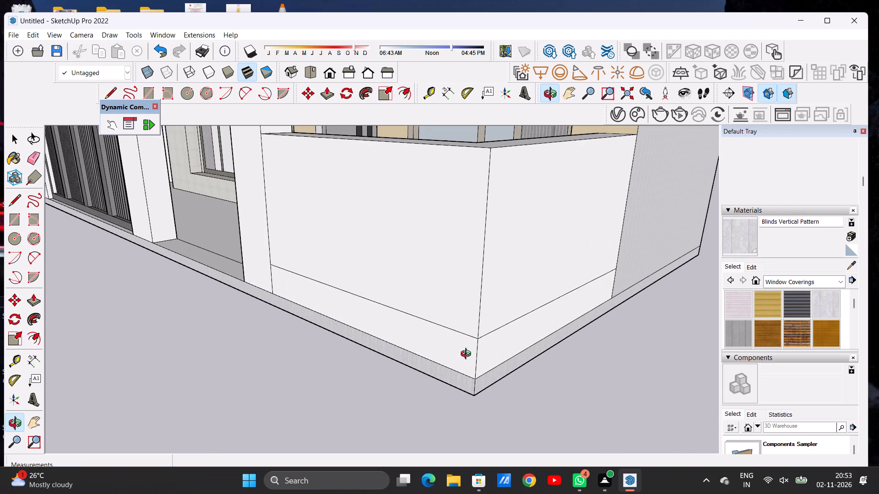
{"action": "scroll", "coordinate": [511, 351], "scroll_direction": "down", "scroll_amount": 8}
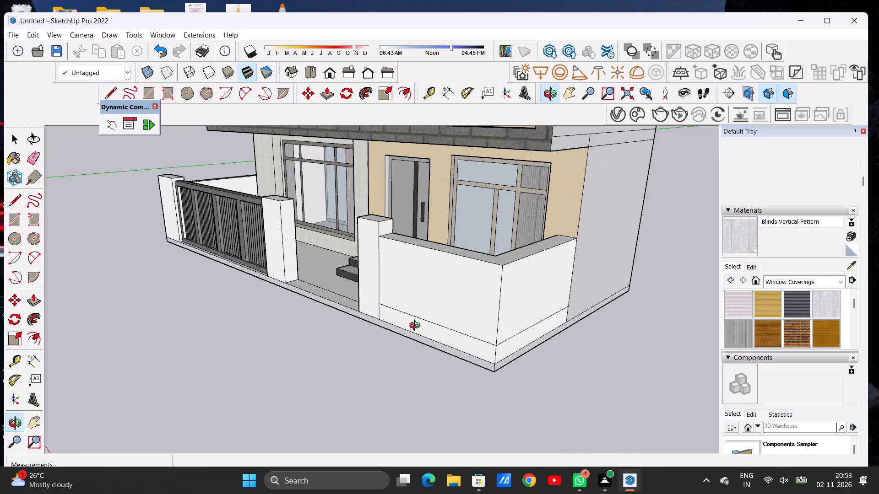
{"action": "scroll", "coordinate": [573, 326], "scroll_direction": "down", "scroll_amount": 5}
{"action": "left_click_drag", "start_coordinate": [481, 315], "coordinate": [611, 316]}
{"action": "left_click_drag", "start_coordinate": [467, 292], "coordinate": [604, 290]}
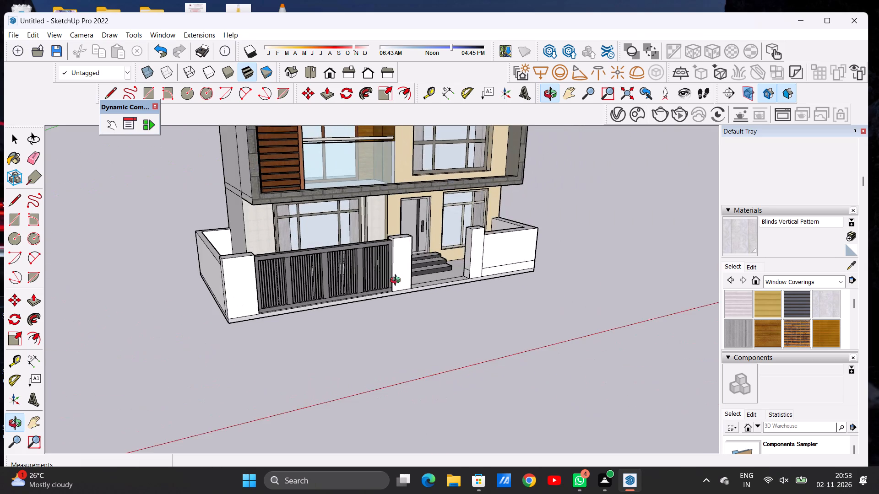
{"action": "left_click_drag", "start_coordinate": [420, 284], "coordinate": [568, 290]}
{"action": "scroll", "coordinate": [421, 236], "scroll_direction": "up", "scroll_amount": 4}
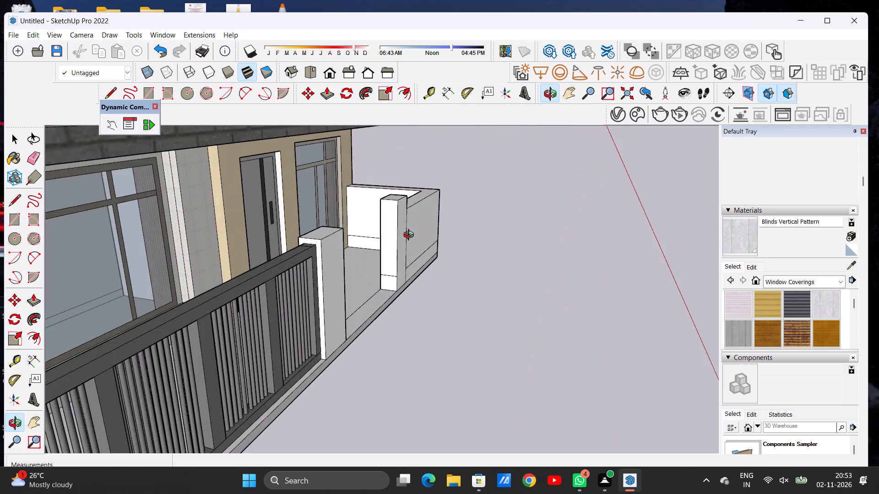
{"action": "scroll", "coordinate": [411, 236], "scroll_direction": "up", "scroll_amount": 7}
{"action": "left_click_drag", "start_coordinate": [508, 277], "coordinate": [391, 279]}
{"action": "scroll", "coordinate": [327, 311], "scroll_direction": "down", "scroll_amount": 6}
{"action": "left_click_drag", "start_coordinate": [484, 325], "coordinate": [330, 309]}
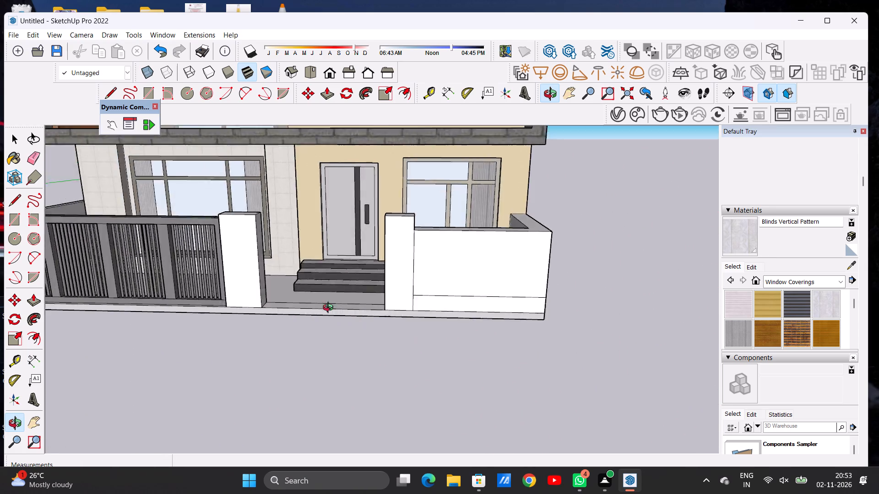
Paint the lower bands on the front and side of the entrance-side boundary wall with Quartz Light Brown from Synthetic Surfaces.
{"action": "left_click_drag", "start_coordinate": [330, 309], "coordinate": [222, 318]}
{"action": "scroll", "coordinate": [275, 324], "scroll_direction": "down", "scroll_amount": 5}
{"action": "left_click_drag", "start_coordinate": [465, 336], "coordinate": [450, 333]}
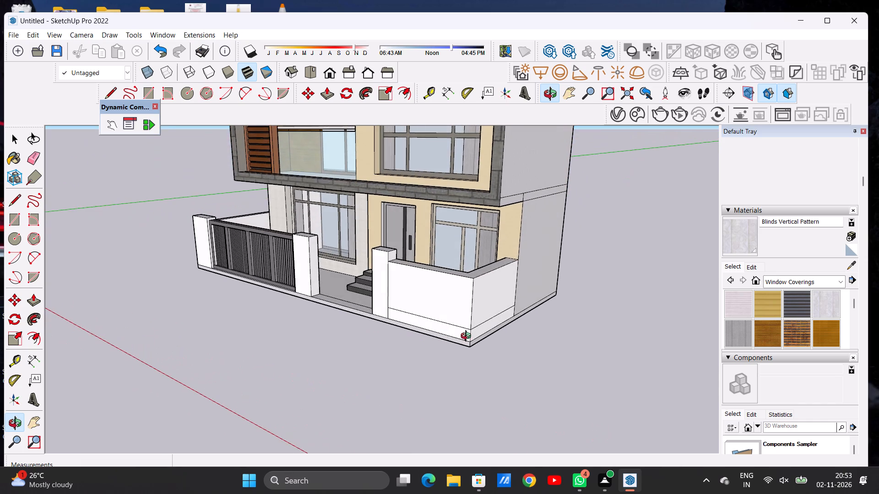
{"action": "scroll", "coordinate": [473, 336], "scroll_direction": "up", "scroll_amount": 10}
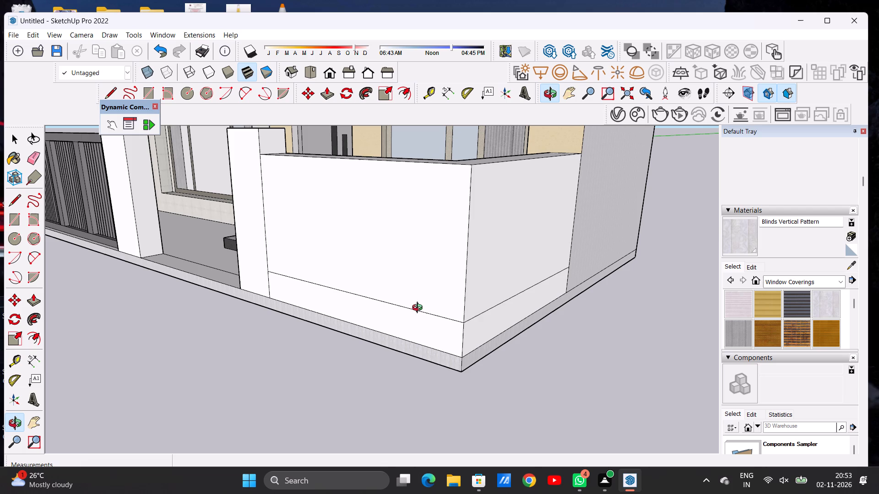
{"action": "scroll", "coordinate": [401, 305], "scroll_direction": "down", "scroll_amount": 4}
{"action": "scroll", "coordinate": [463, 316], "scroll_direction": "up", "scroll_amount": 6}
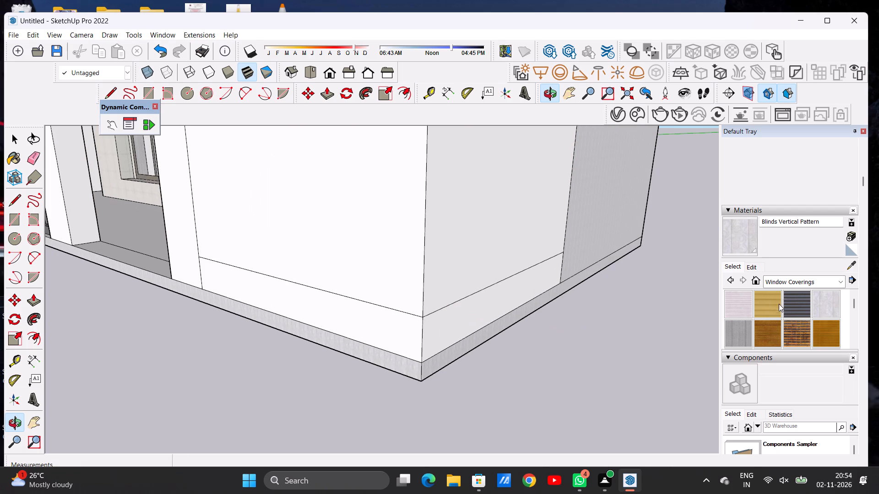
{"action": "left_click", "coordinate": [776, 277]}
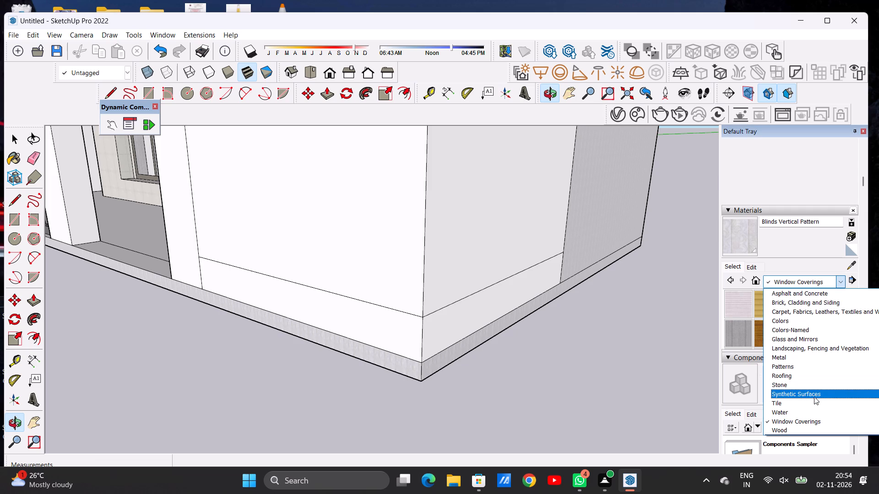
{"action": "left_click", "coordinate": [814, 397]}
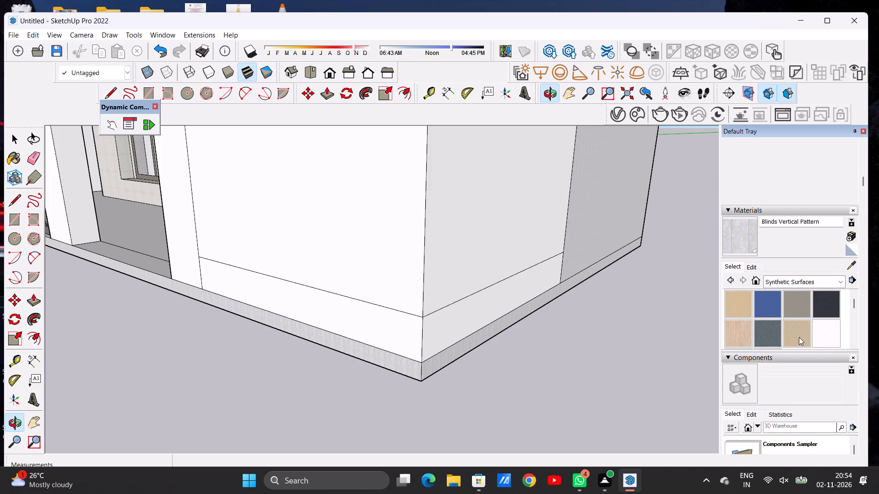
{"action": "left_click", "coordinate": [799, 337]}
{"action": "left_click", "coordinate": [406, 331]}
{"action": "left_click", "coordinate": [435, 327]}
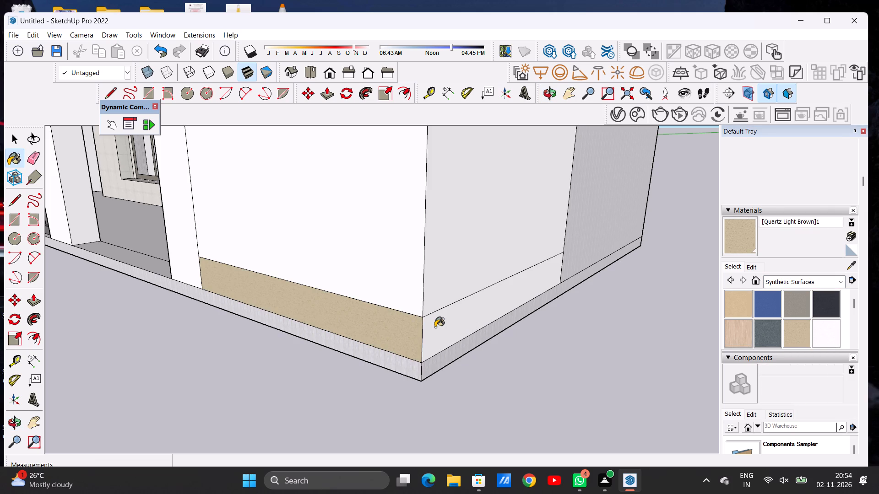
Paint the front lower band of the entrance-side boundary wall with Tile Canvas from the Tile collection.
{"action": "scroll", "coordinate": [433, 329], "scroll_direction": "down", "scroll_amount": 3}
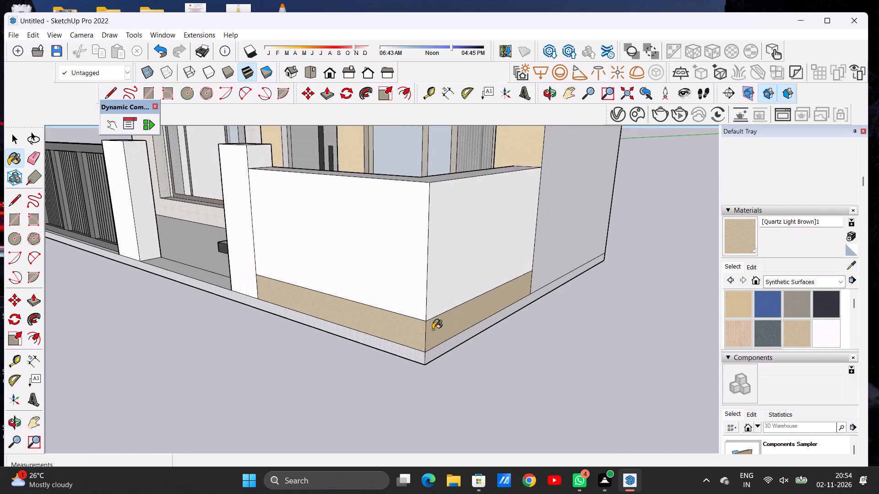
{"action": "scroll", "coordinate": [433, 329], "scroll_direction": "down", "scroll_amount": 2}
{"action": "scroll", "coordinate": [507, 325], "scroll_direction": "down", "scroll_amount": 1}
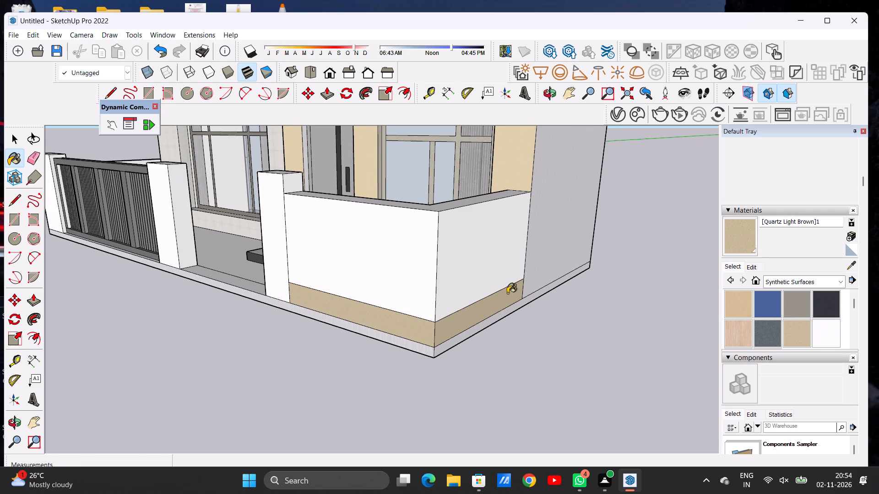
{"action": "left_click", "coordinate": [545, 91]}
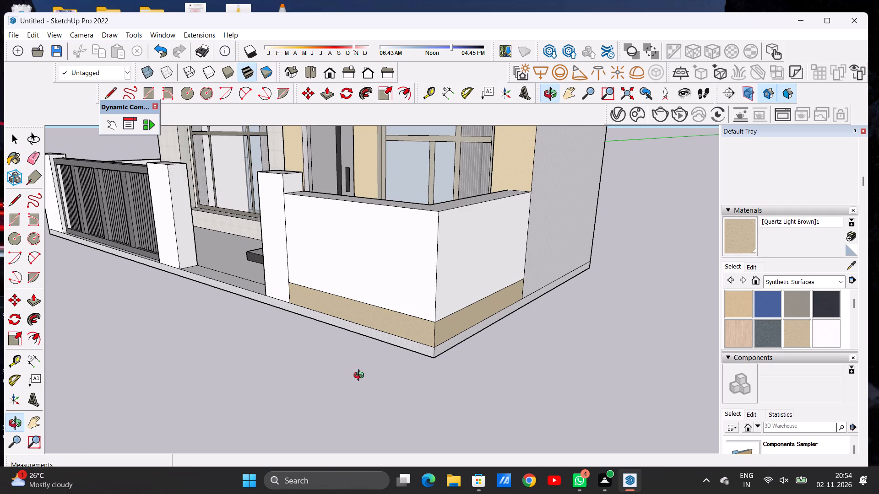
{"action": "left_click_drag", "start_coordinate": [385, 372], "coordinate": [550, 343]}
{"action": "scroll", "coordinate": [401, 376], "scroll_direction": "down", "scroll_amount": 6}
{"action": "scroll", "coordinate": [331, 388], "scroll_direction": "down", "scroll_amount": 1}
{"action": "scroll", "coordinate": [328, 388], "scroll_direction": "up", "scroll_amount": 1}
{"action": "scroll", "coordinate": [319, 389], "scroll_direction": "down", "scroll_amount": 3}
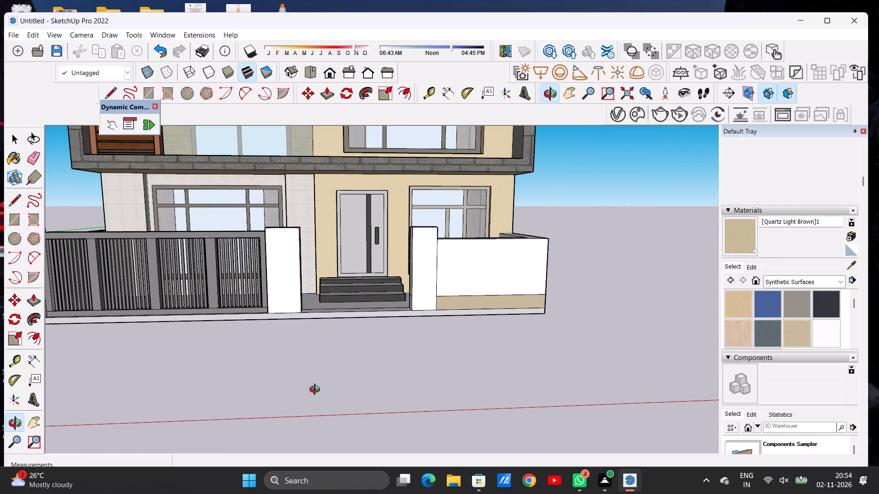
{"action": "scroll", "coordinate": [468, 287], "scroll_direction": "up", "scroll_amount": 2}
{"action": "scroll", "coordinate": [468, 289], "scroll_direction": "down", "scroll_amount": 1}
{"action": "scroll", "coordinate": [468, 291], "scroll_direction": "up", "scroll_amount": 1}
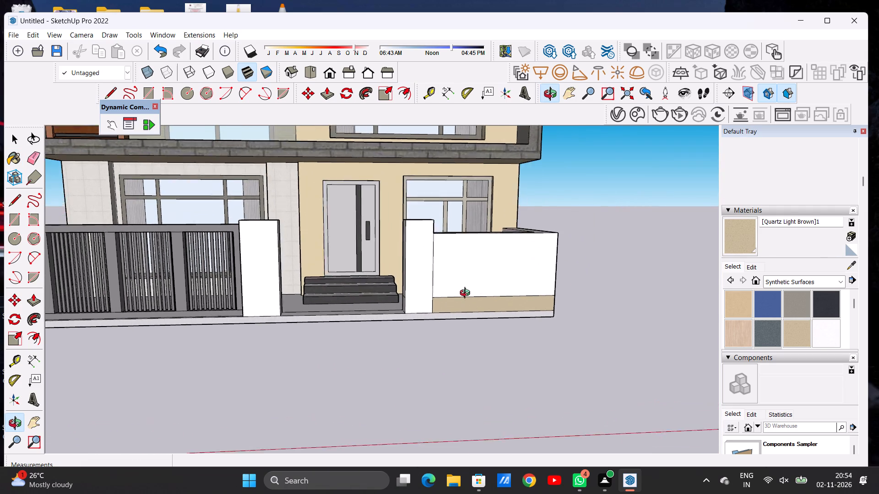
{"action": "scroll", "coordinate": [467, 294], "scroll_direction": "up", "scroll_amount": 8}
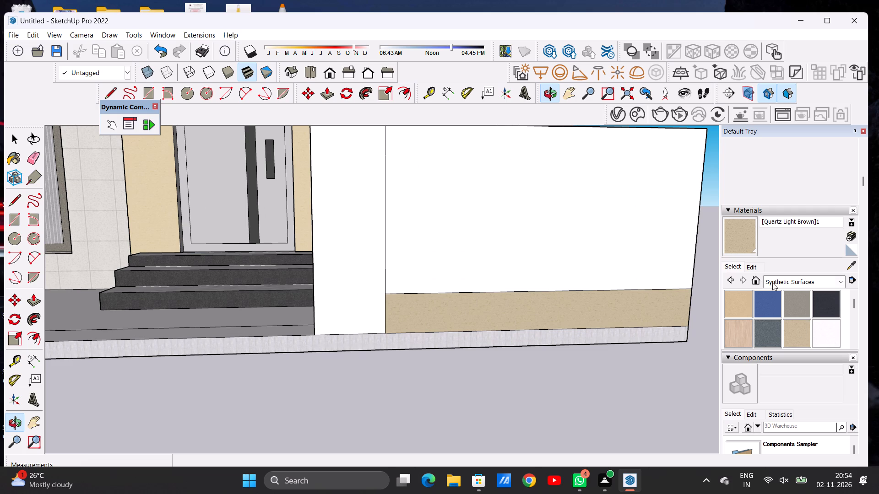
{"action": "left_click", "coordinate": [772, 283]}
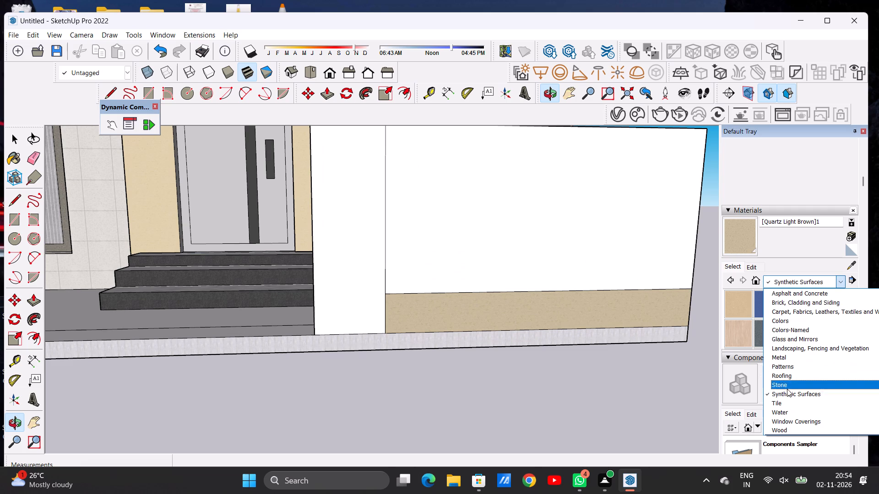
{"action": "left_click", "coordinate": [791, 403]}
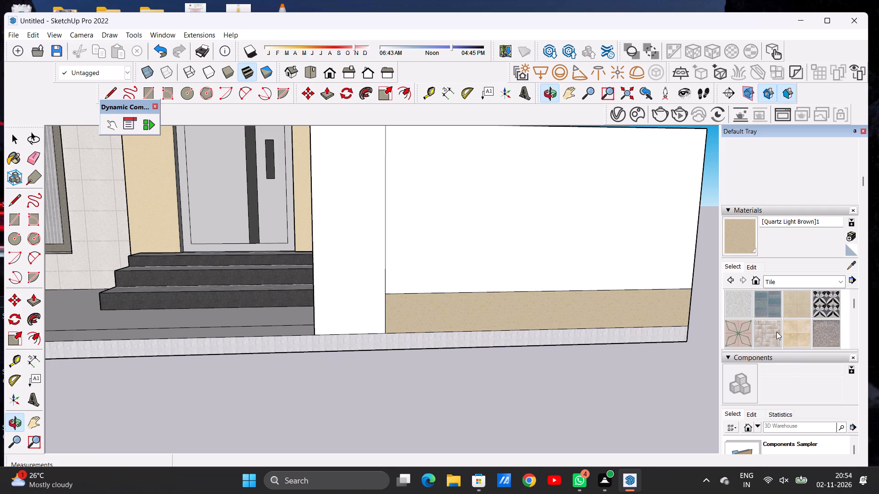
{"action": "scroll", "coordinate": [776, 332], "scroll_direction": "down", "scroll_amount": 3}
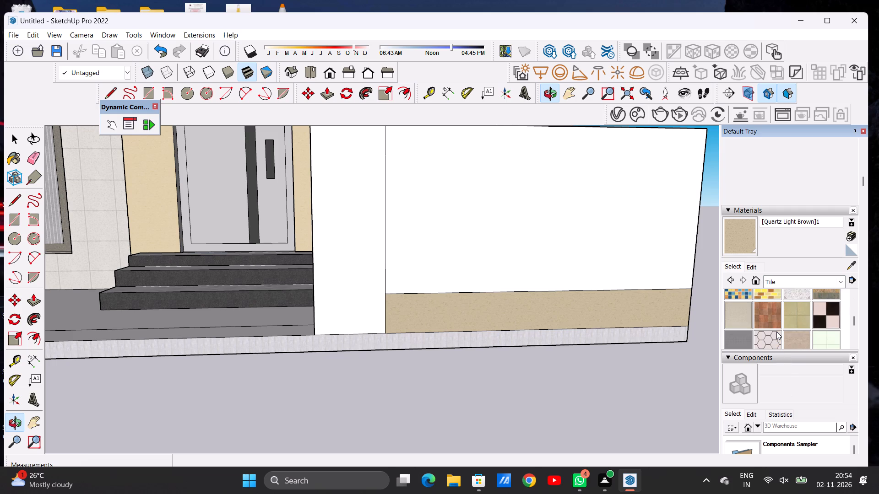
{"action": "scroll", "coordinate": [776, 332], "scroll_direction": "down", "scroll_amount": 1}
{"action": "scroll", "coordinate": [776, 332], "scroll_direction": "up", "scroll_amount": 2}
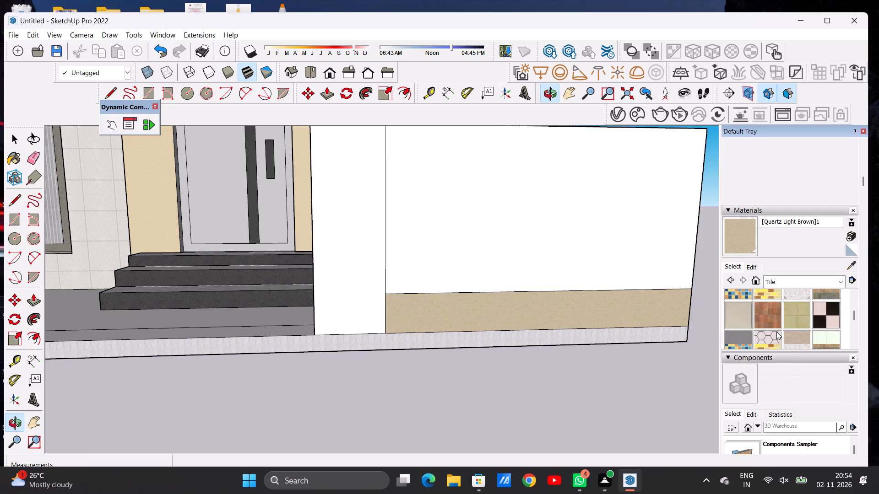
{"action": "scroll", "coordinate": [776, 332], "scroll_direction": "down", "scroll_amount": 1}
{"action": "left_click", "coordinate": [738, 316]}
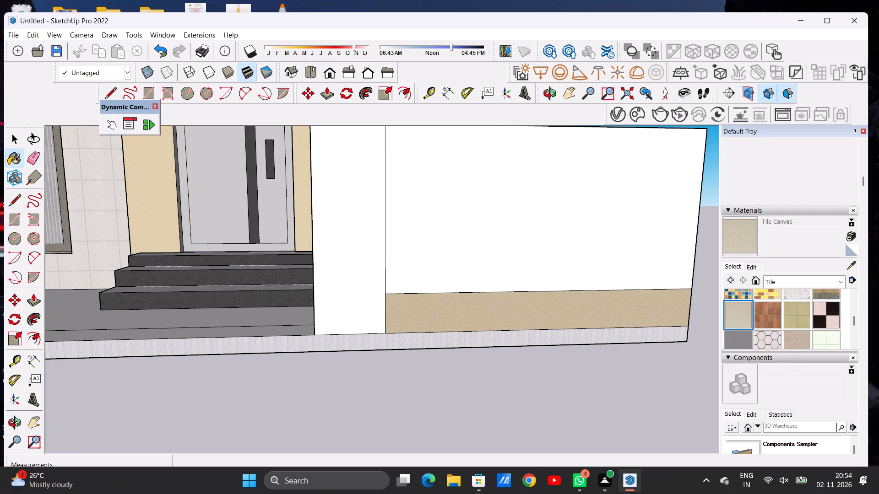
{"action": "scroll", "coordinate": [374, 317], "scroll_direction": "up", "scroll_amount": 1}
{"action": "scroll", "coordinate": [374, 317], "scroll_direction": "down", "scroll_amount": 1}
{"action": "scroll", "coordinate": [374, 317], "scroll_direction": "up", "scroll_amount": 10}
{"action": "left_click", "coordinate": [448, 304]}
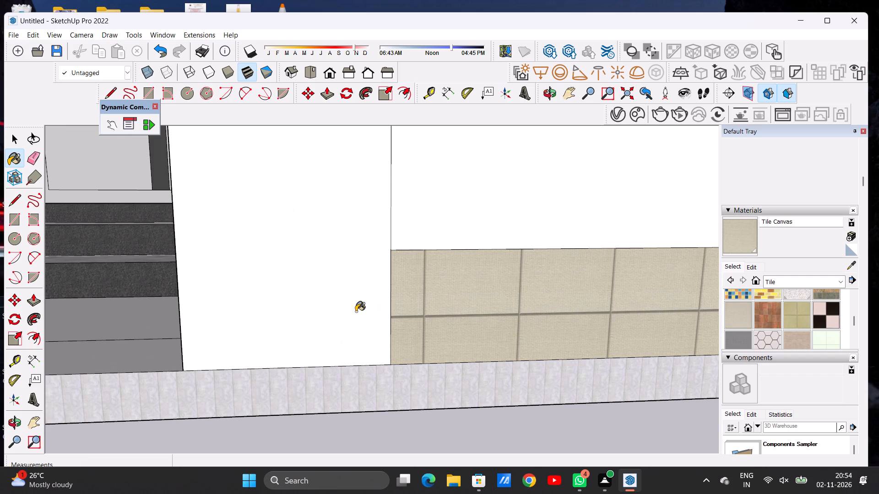
Paint the front lower band of the entrance-side boundary wall and the adjoining pillar's front face with Tile Travertine 2 inch.
{"action": "scroll", "coordinate": [355, 311], "scroll_direction": "down", "scroll_amount": 1}
{"action": "scroll", "coordinate": [353, 311], "scroll_direction": "up", "scroll_amount": 1}
{"action": "scroll", "coordinate": [353, 311], "scroll_direction": "down", "scroll_amount": 13}
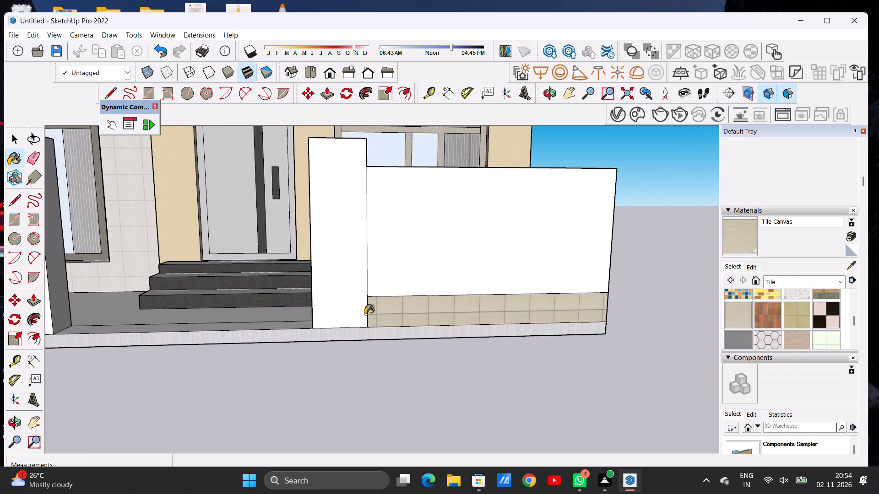
{"action": "scroll", "coordinate": [365, 314], "scroll_direction": "down", "scroll_amount": 1}
{"action": "scroll", "coordinate": [761, 332], "scroll_direction": "down", "scroll_amount": 2}
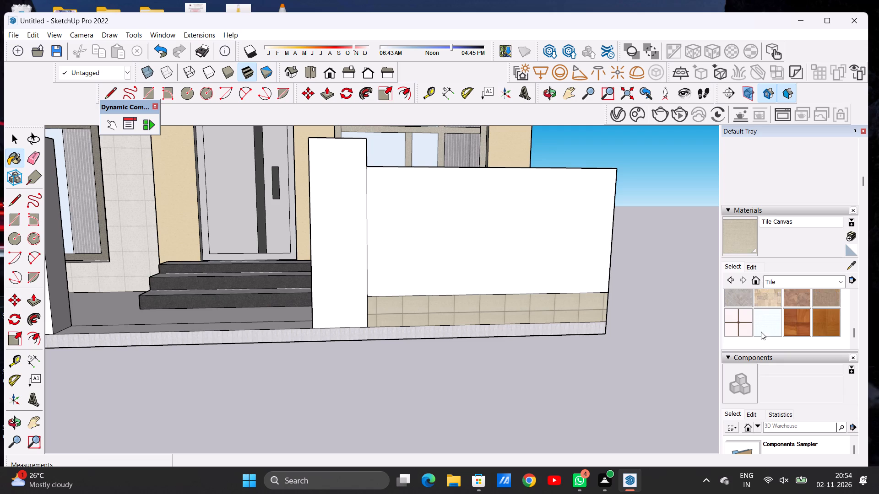
{"action": "left_click", "coordinate": [734, 295]}
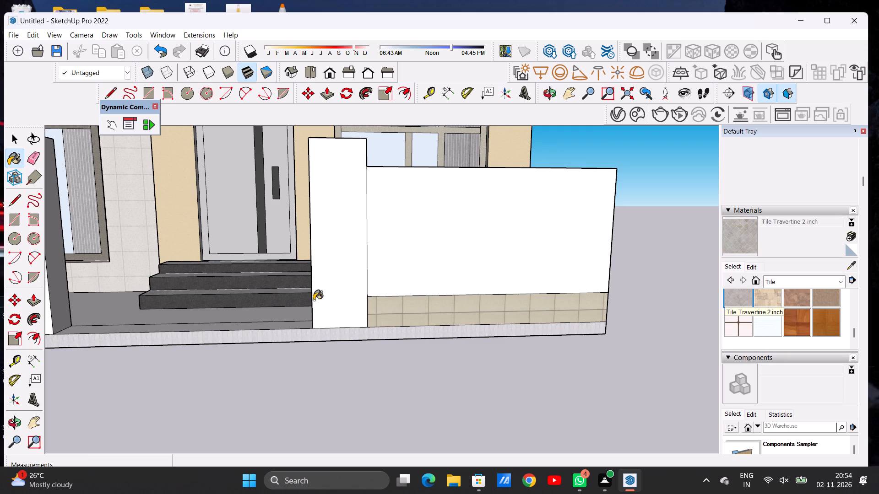
{"action": "scroll", "coordinate": [320, 305], "scroll_direction": "up", "scroll_amount": 12}
{"action": "left_click", "coordinate": [467, 319]}
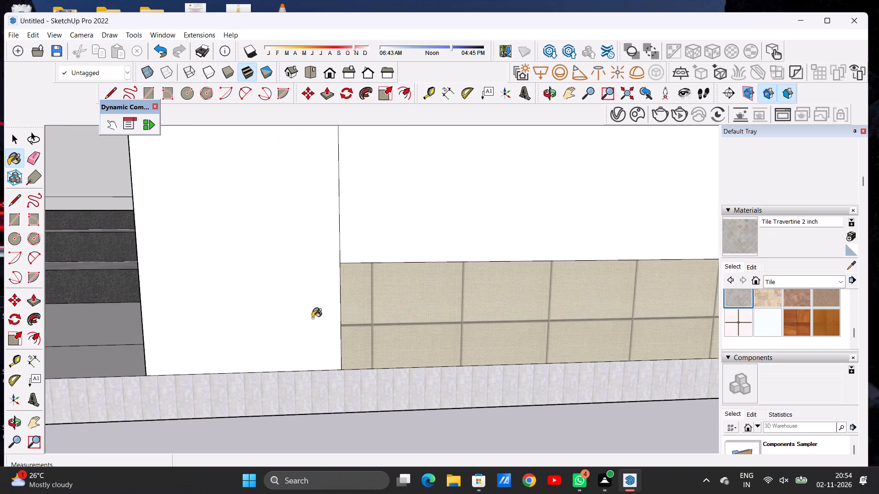
{"action": "left_click", "coordinate": [312, 318]}
Lighten the Tile Travertine 2 inch material by raising its colour brightness.
{"action": "scroll", "coordinate": [348, 331], "scroll_direction": "down", "scroll_amount": 6}
{"action": "scroll", "coordinate": [390, 322], "scroll_direction": "down", "scroll_amount": 17}
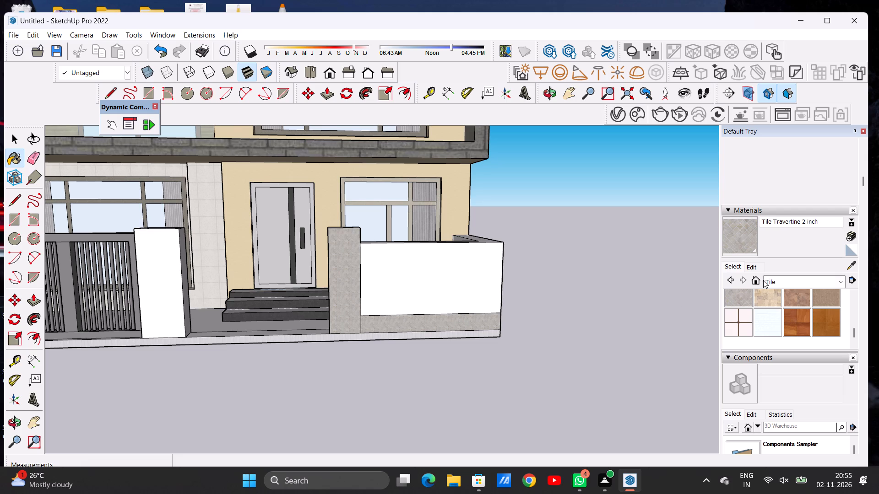
{"action": "left_click", "coordinate": [751, 268]}
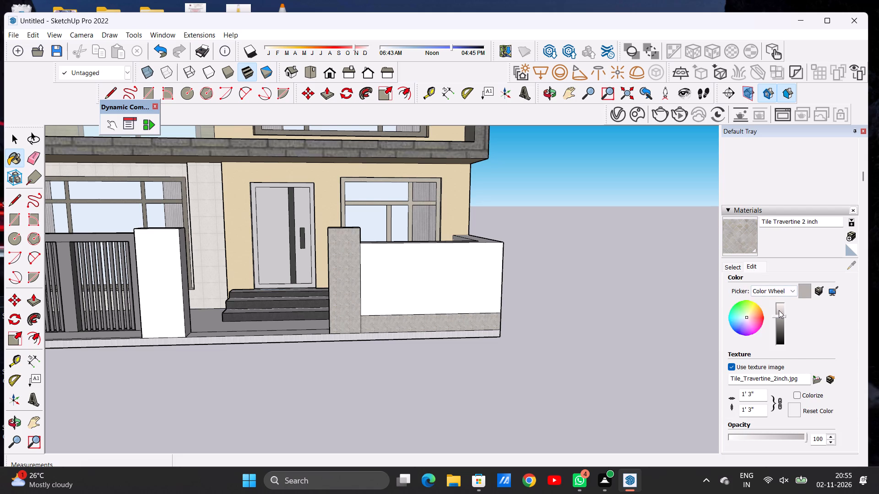
{"action": "left_click", "coordinate": [777, 311]}
{"action": "scroll", "coordinate": [782, 307], "scroll_direction": "down", "scroll_amount": 6}
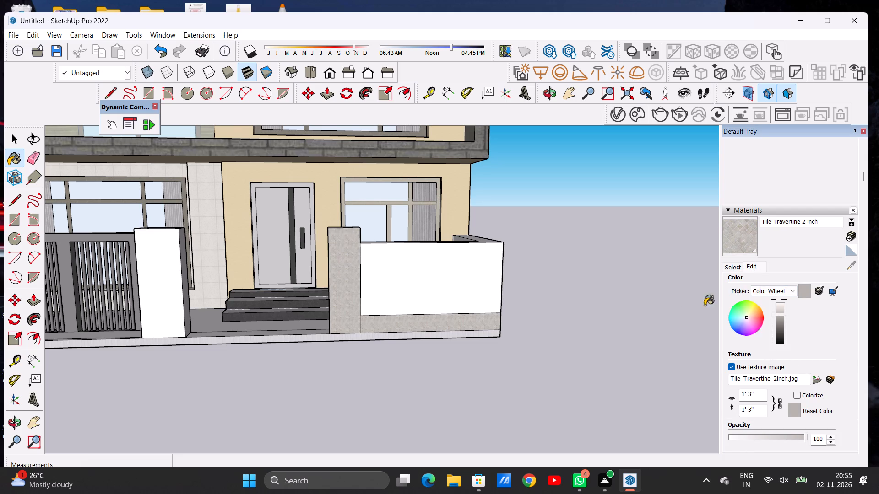
{"action": "left_click", "coordinate": [779, 309]}
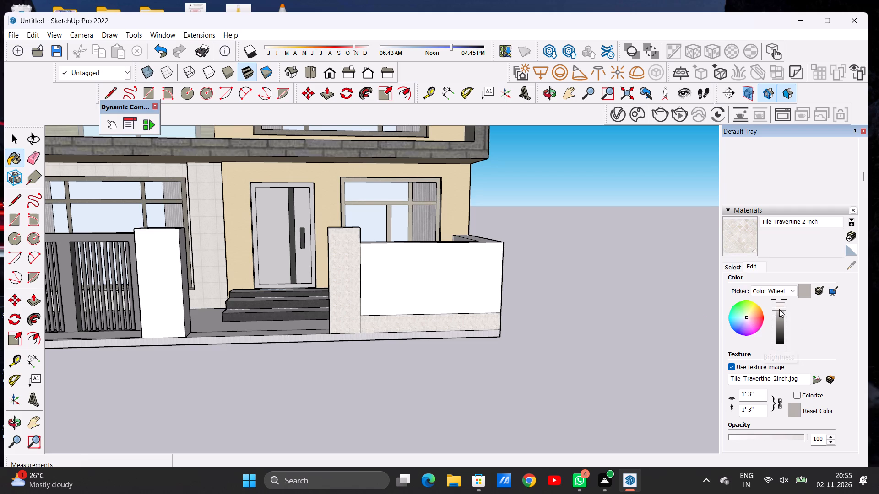
Paint the front face of the pillar between the sliding gate and the entrance opening with Tile Travertine 2 inch.
{"action": "scroll", "coordinate": [195, 318], "scroll_direction": "down", "scroll_amount": 5}
{"action": "scroll", "coordinate": [184, 300], "scroll_direction": "up", "scroll_amount": 1}
{"action": "scroll", "coordinate": [184, 300], "scroll_direction": "down", "scroll_amount": 1}
{"action": "scroll", "coordinate": [184, 300], "scroll_direction": "up", "scroll_amount": 5}
{"action": "scroll", "coordinate": [234, 287], "scroll_direction": "up", "scroll_amount": 6}
{"action": "left_click", "coordinate": [236, 286]}
Paint the entrance-facing, house-facing and top faces of the pillar beside the front boundary wall with Tile Travertine 2 inch, including its lower bands.
{"action": "scroll", "coordinate": [279, 320], "scroll_direction": "down", "scroll_amount": 3}
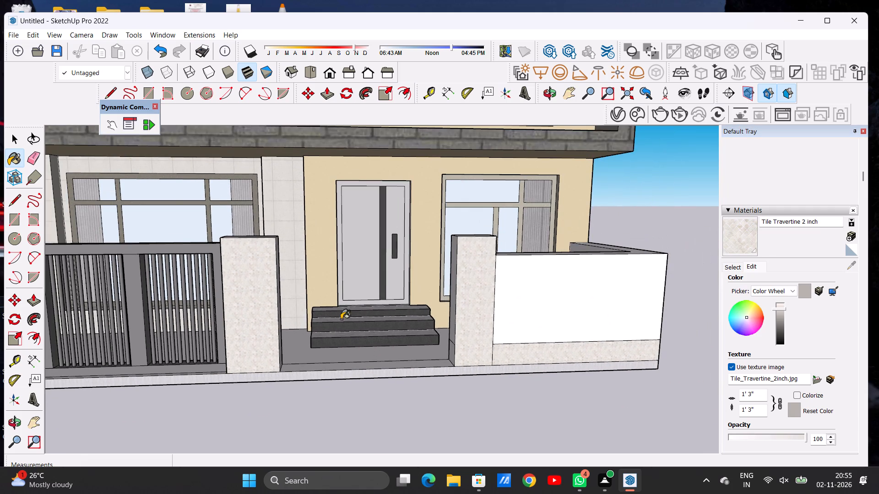
{"action": "scroll", "coordinate": [437, 368], "scroll_direction": "up", "scroll_amount": 4}
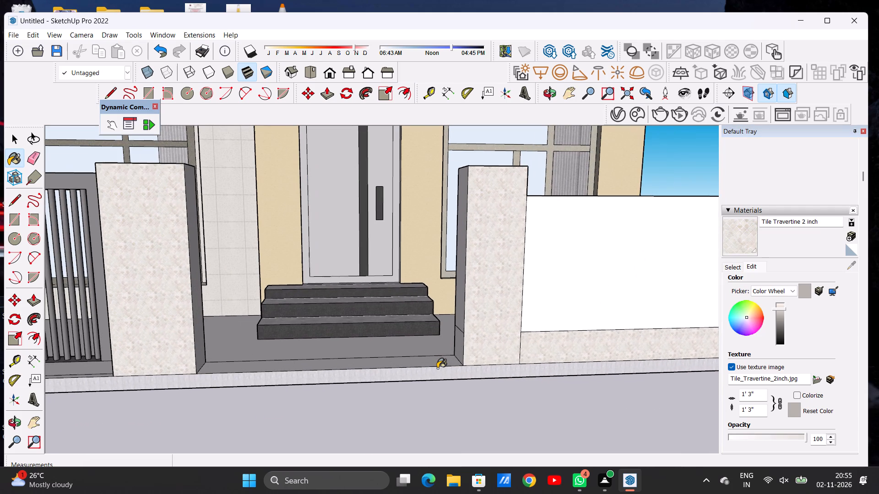
{"action": "left_click", "coordinate": [553, 93]}
{"action": "left_click_drag", "start_coordinate": [430, 256], "coordinate": [454, 281]}
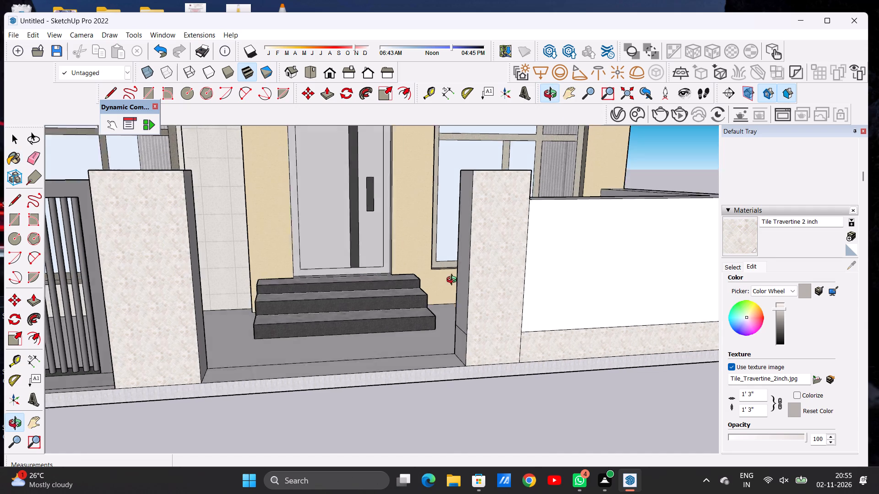
{"action": "left_click_drag", "start_coordinate": [454, 281], "coordinate": [494, 326]}
{"action": "scroll", "coordinate": [473, 311], "scroll_direction": "down", "scroll_amount": 6}
{"action": "left_click_drag", "start_coordinate": [450, 298], "coordinate": [594, 295]}
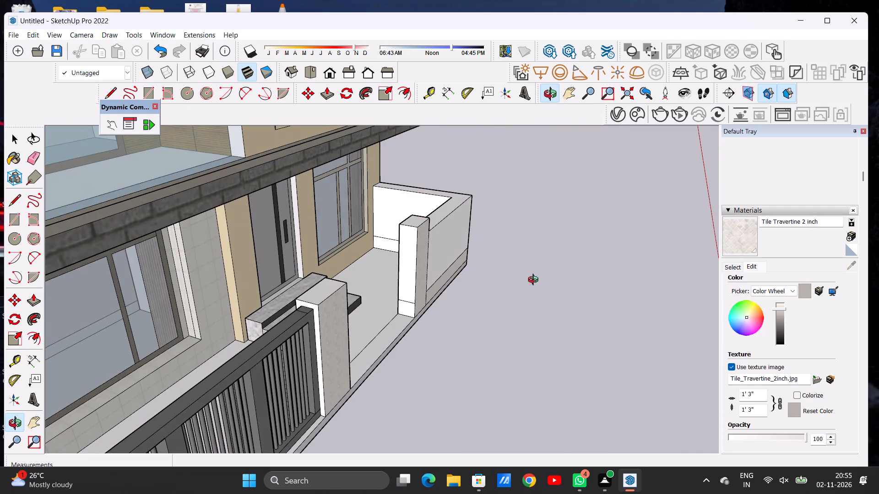
{"action": "left_click_drag", "start_coordinate": [324, 236], "coordinate": [385, 229]}
{"action": "scroll", "coordinate": [376, 247], "scroll_direction": "up", "scroll_amount": 4}
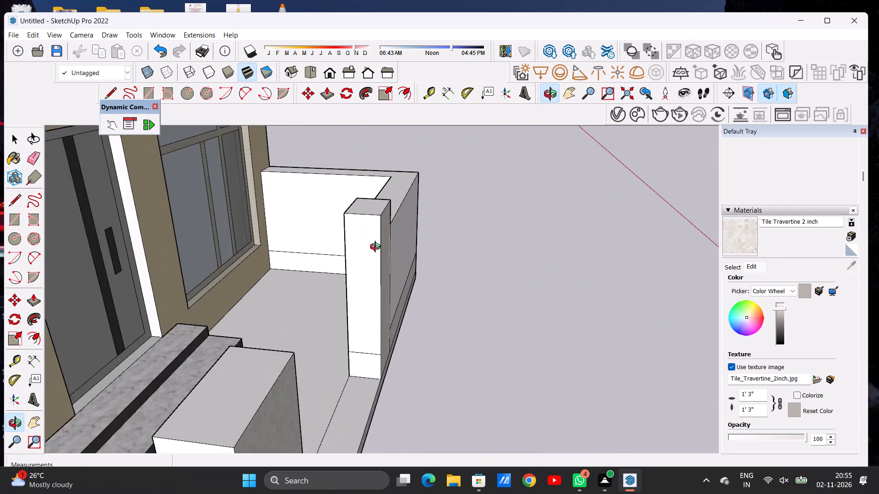
{"action": "scroll", "coordinate": [377, 248], "scroll_direction": "up", "scroll_amount": 7}
{"action": "left_click_drag", "start_coordinate": [348, 246], "coordinate": [413, 245]}
{"action": "left_click_drag", "start_coordinate": [446, 244], "coordinate": [468, 244]}
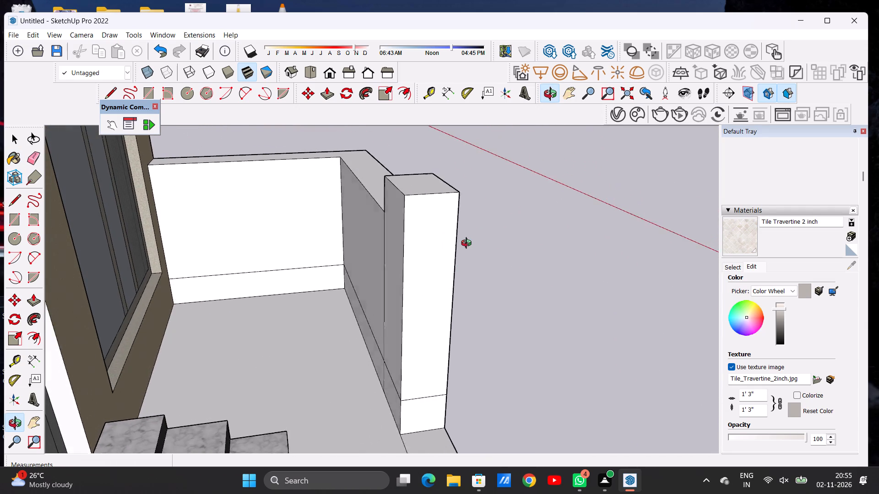
{"action": "left_click_drag", "start_coordinate": [468, 244], "coordinate": [495, 244]}
{"action": "left_click", "coordinate": [746, 238]}
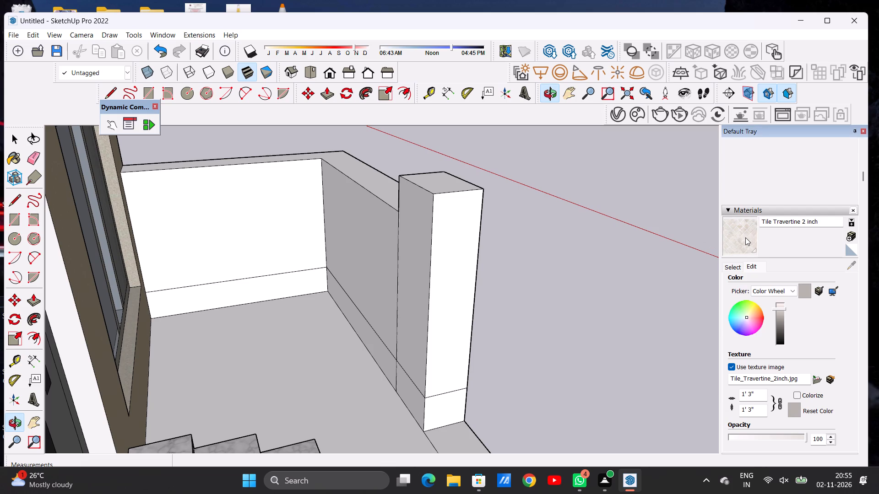
{"action": "left_click", "coordinate": [425, 289]}
{"action": "left_click", "coordinate": [436, 284]}
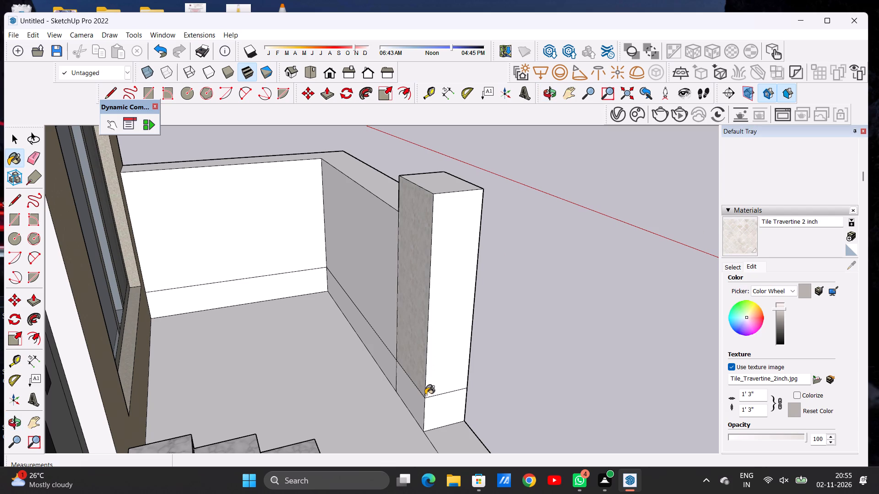
{"action": "left_click", "coordinate": [415, 402]}
{"action": "left_click", "coordinate": [439, 403]}
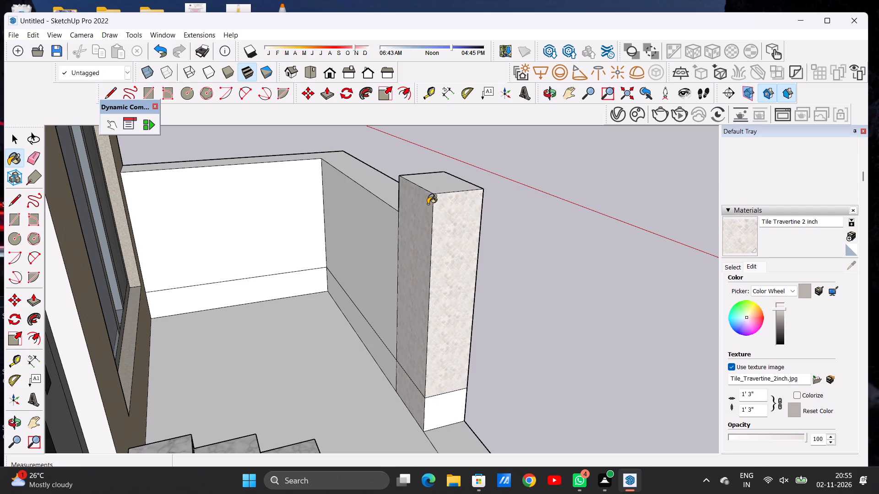
{"action": "left_click", "coordinate": [444, 183]}
Paint the same pillar's exposed side face above the boundary wall with Tile Travertine 2 inch.
{"action": "left_click", "coordinate": [549, 87]}
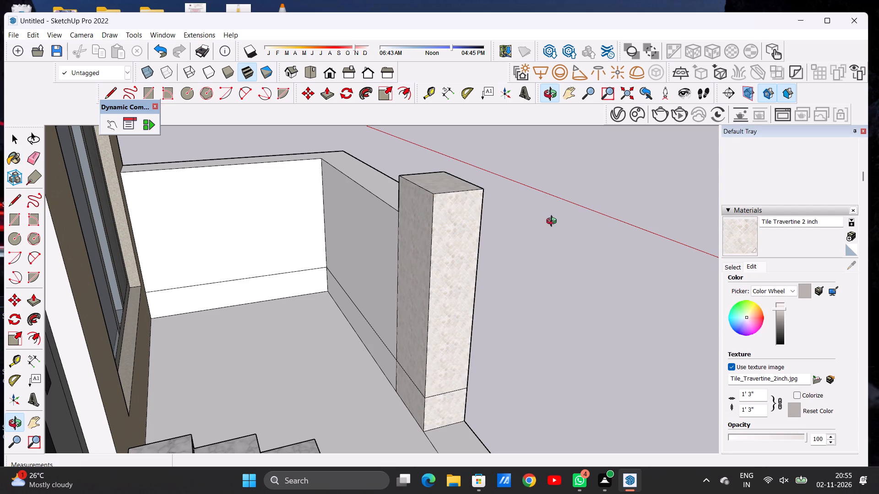
{"action": "left_click_drag", "start_coordinate": [542, 232], "coordinate": [314, 233]}
{"action": "left_click_drag", "start_coordinate": [467, 250], "coordinate": [192, 254]}
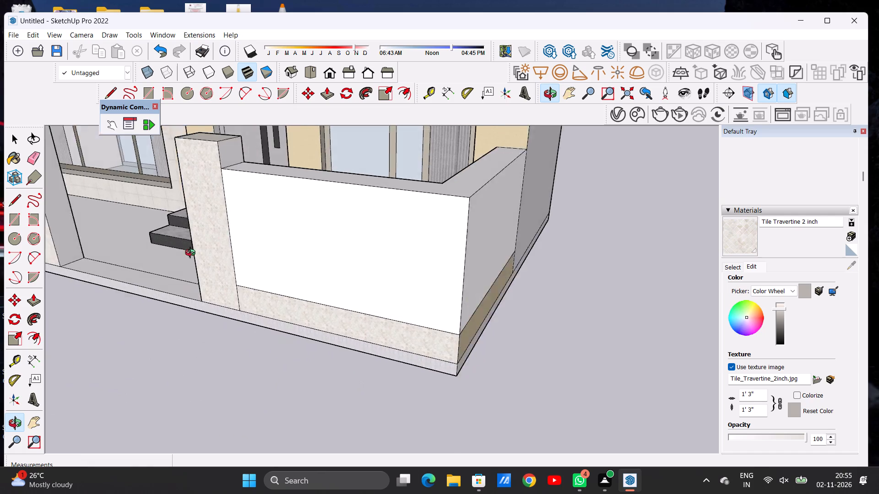
{"action": "left_click_drag", "start_coordinate": [192, 254], "coordinate": [173, 259]}
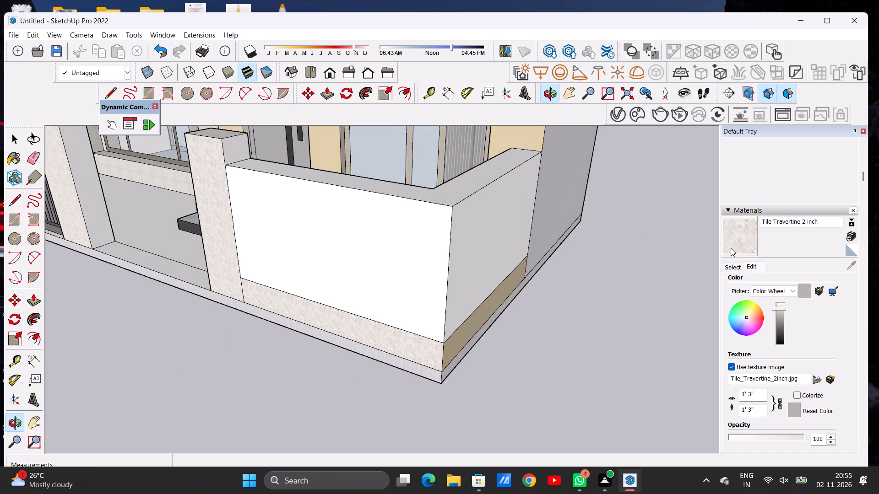
{"action": "left_click", "coordinate": [731, 248]}
{"action": "scroll", "coordinate": [210, 159], "scroll_direction": "up", "scroll_amount": 6}
{"action": "left_click", "coordinate": [248, 148]}
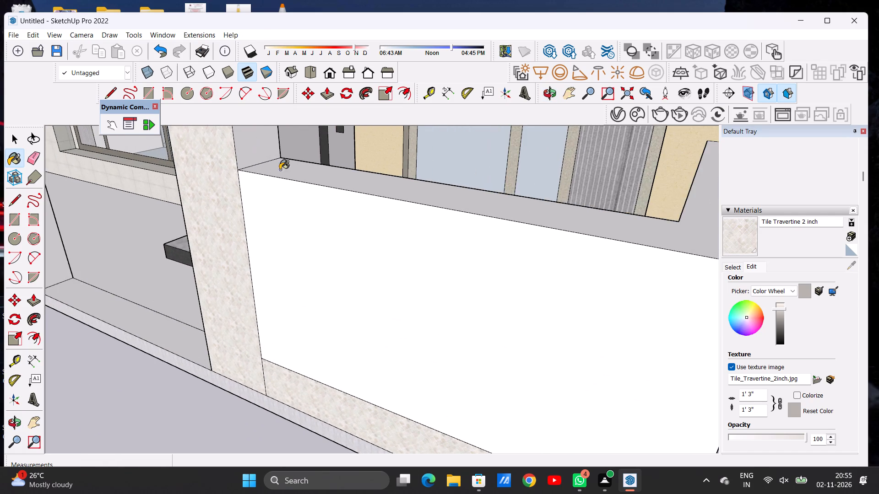
Paint the top, entrance-facing and house-facing faces of the pillar between the sliding gate and the entrance with Tile Travertine 2 inch.
{"action": "scroll", "coordinate": [350, 226], "scroll_direction": "down", "scroll_amount": 15}
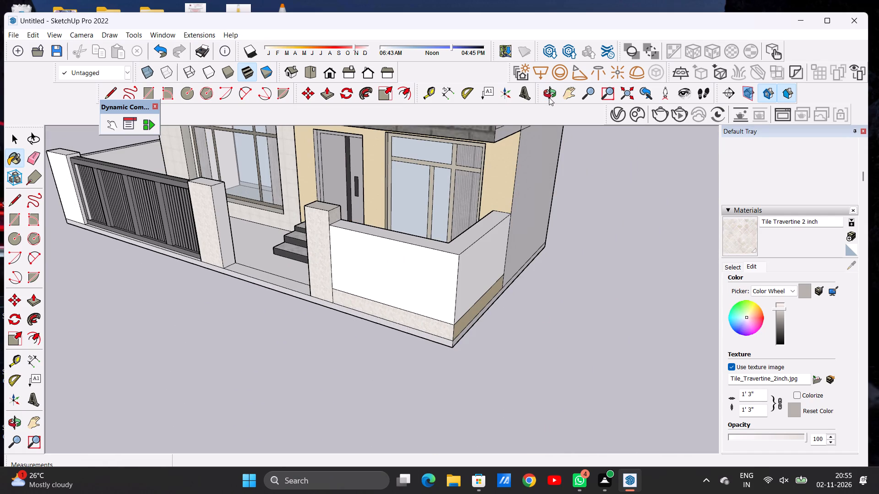
{"action": "left_click", "coordinate": [549, 95]}
{"action": "scroll", "coordinate": [205, 190], "scroll_direction": "up", "scroll_amount": 2}
{"action": "scroll", "coordinate": [205, 189], "scroll_direction": "down", "scroll_amount": 1}
{"action": "scroll", "coordinate": [205, 189], "scroll_direction": "up", "scroll_amount": 8}
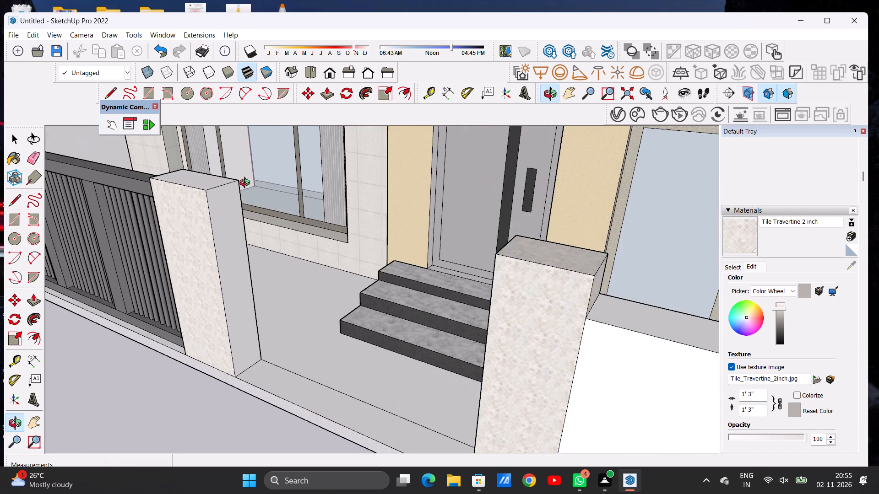
{"action": "left_click_drag", "start_coordinate": [247, 184], "coordinate": [130, 206]}
{"action": "scroll", "coordinate": [237, 221], "scroll_direction": "down", "scroll_amount": 15}
{"action": "scroll", "coordinate": [227, 199], "scroll_direction": "up", "scroll_amount": 2}
{"action": "scroll", "coordinate": [227, 199], "scroll_direction": "down", "scroll_amount": 1}
{"action": "scroll", "coordinate": [227, 199], "scroll_direction": "up", "scroll_amount": 3}
{"action": "scroll", "coordinate": [227, 199], "scroll_direction": "down", "scroll_amount": 1}
{"action": "scroll", "coordinate": [237, 198], "scroll_direction": "up", "scroll_amount": 1}
{"action": "scroll", "coordinate": [237, 198], "scroll_direction": "down", "scroll_amount": 1}
{"action": "scroll", "coordinate": [237, 198], "scroll_direction": "up", "scroll_amount": 11}
{"action": "scroll", "coordinate": [247, 235], "scroll_direction": "down", "scroll_amount": 6}
{"action": "left_click_drag", "start_coordinate": [258, 266], "coordinate": [210, 249]}
{"action": "scroll", "coordinate": [182, 251], "scroll_direction": "up", "scroll_amount": 5}
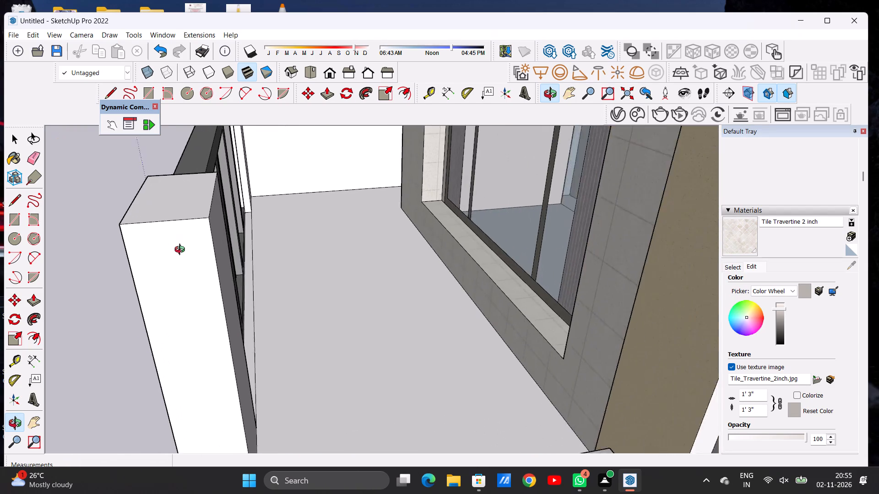
{"action": "scroll", "coordinate": [182, 251], "scroll_direction": "up", "scroll_amount": 3}
{"action": "left_click", "coordinate": [735, 245]}
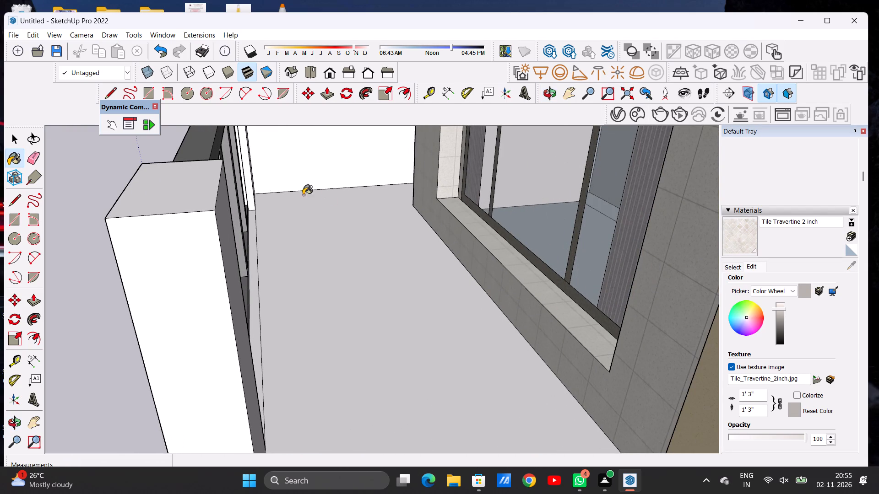
{"action": "left_click", "coordinate": [195, 193]}
{"action": "left_click", "coordinate": [196, 252]}
{"action": "scroll", "coordinate": [232, 232], "scroll_direction": "up", "scroll_amount": 7}
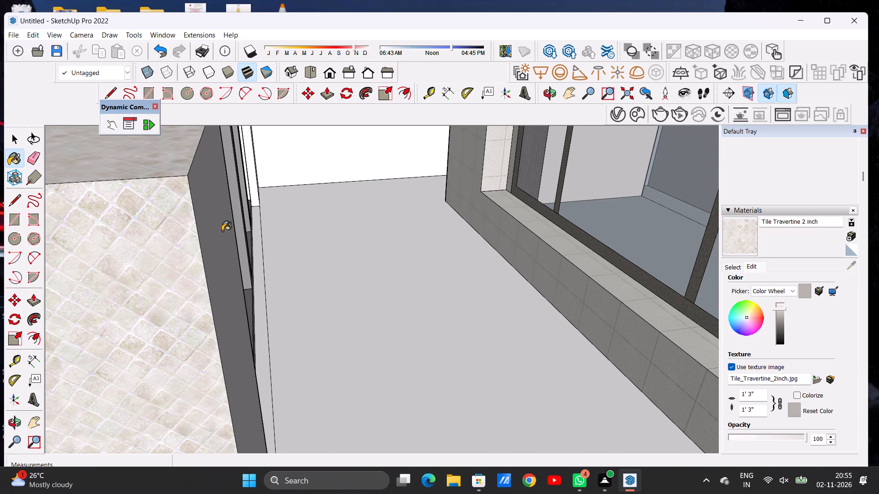
{"action": "left_click", "coordinate": [222, 231]}
Paint the gate-facing side of the pillar between the sliding gate and the entrance with Tile Travertine 2 inch.
{"action": "scroll", "coordinate": [234, 240], "scroll_direction": "down", "scroll_amount": 14}
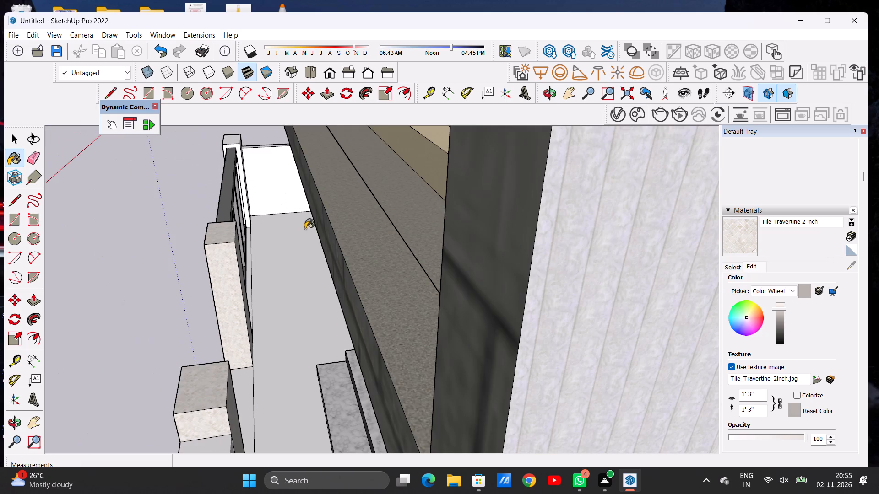
{"action": "left_click", "coordinate": [549, 94]}
{"action": "left_click_drag", "start_coordinate": [208, 263], "coordinate": [370, 240]}
{"action": "left_click_drag", "start_coordinate": [273, 262], "coordinate": [487, 260]}
{"action": "scroll", "coordinate": [298, 299], "scroll_direction": "down", "scroll_amount": 8}
{"action": "left_click_drag", "start_coordinate": [316, 303], "coordinate": [456, 274]}
{"action": "scroll", "coordinate": [364, 251], "scroll_direction": "up", "scroll_amount": 19}
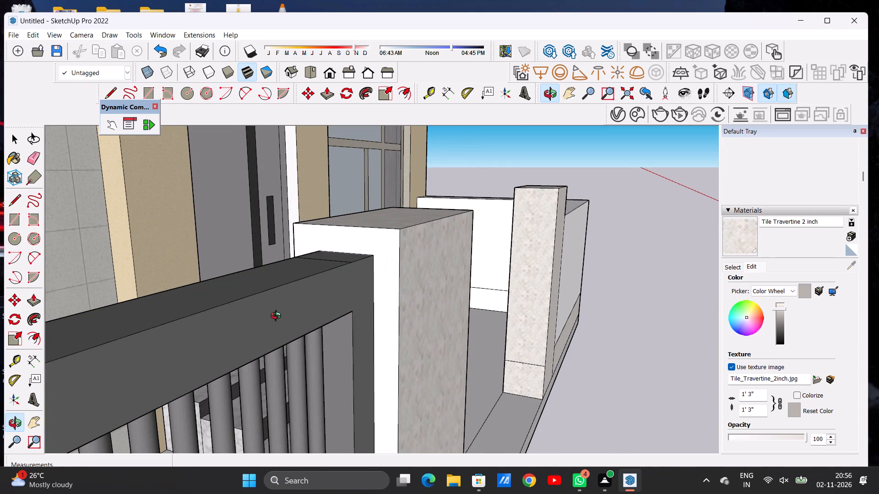
{"action": "left_click", "coordinate": [743, 231]}
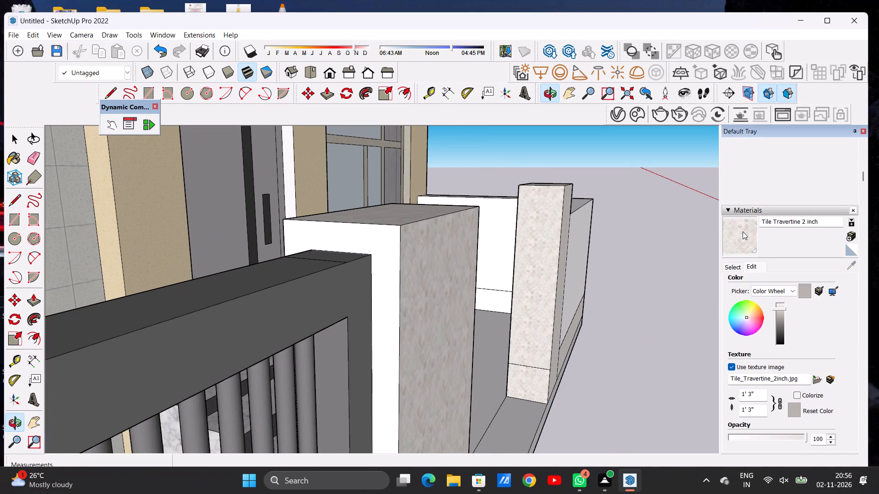
{"action": "left_click", "coordinate": [380, 239]}
Paint the outer side, front and top faces of the corner pillar at the sliding gate's far end with Tile Travertine 2 inch.
{"action": "scroll", "coordinate": [399, 266], "scroll_direction": "down", "scroll_amount": 15}
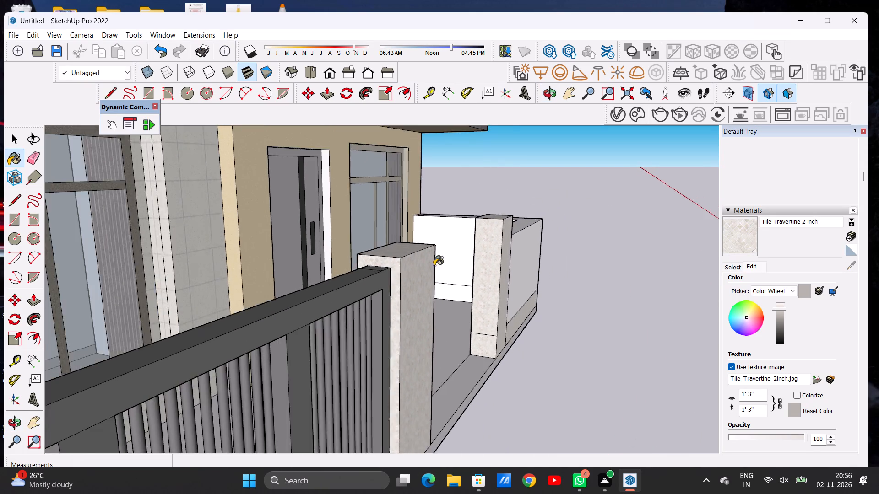
{"action": "scroll", "coordinate": [434, 266], "scroll_direction": "down", "scroll_amount": 9}
{"action": "double_click", "coordinate": [551, 98]}
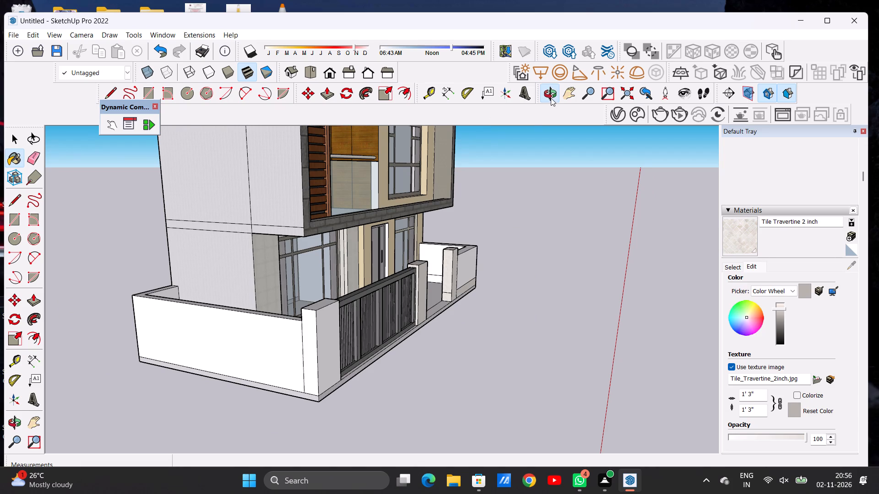
{"action": "left_click_drag", "start_coordinate": [441, 314], "coordinate": [267, 342]}
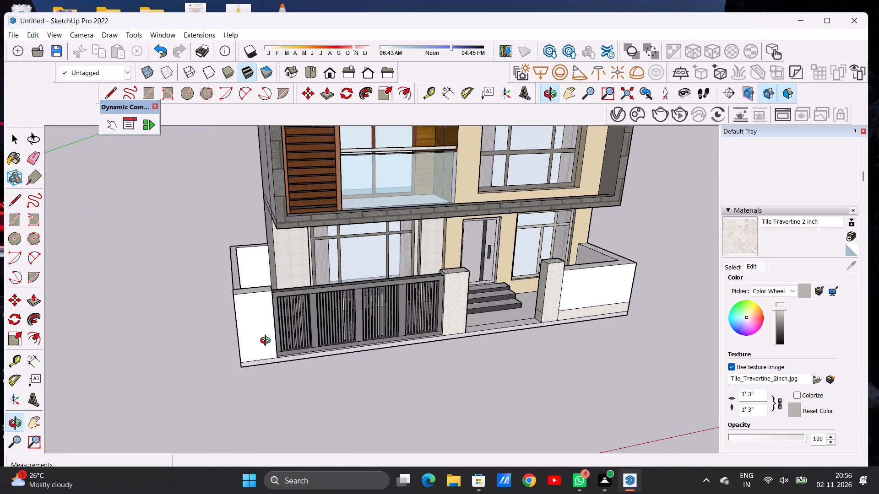
{"action": "scroll", "coordinate": [243, 316], "scroll_direction": "up", "scroll_amount": 4}
{"action": "scroll", "coordinate": [242, 319], "scroll_direction": "down", "scroll_amount": 8}
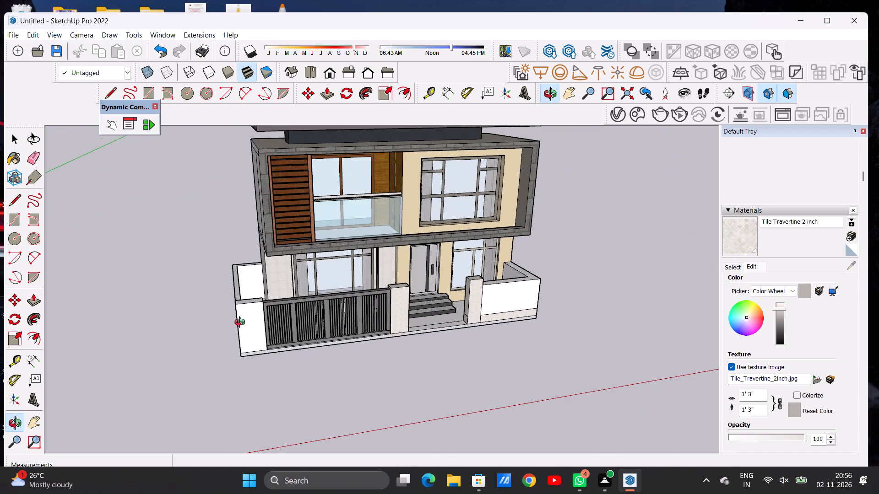
{"action": "left_click_drag", "start_coordinate": [256, 313], "coordinate": [384, 316]}
{"action": "scroll", "coordinate": [275, 338], "scroll_direction": "up", "scroll_amount": 5}
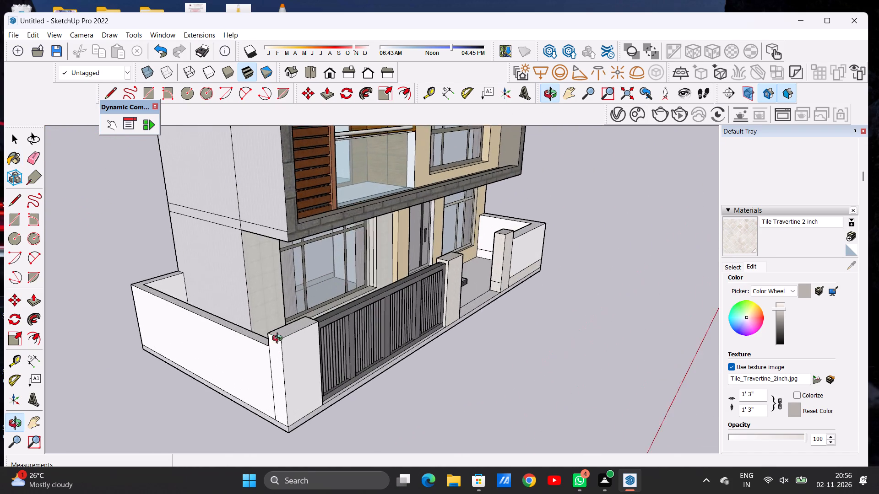
{"action": "scroll", "coordinate": [319, 316], "scroll_direction": "down", "scroll_amount": 6}
{"action": "scroll", "coordinate": [295, 368], "scroll_direction": "up", "scroll_amount": 1}
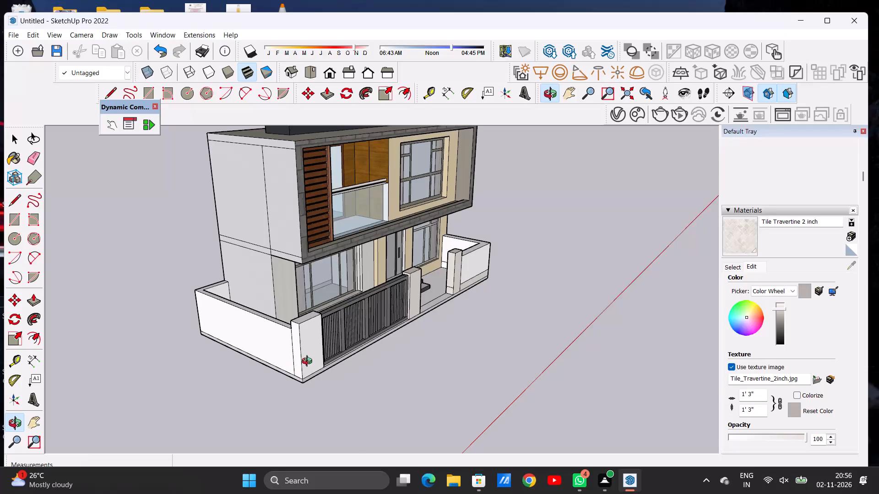
{"action": "scroll", "coordinate": [309, 368], "scroll_direction": "down", "scroll_amount": 5}
{"action": "scroll", "coordinate": [309, 368], "scroll_direction": "up", "scroll_amount": 1}
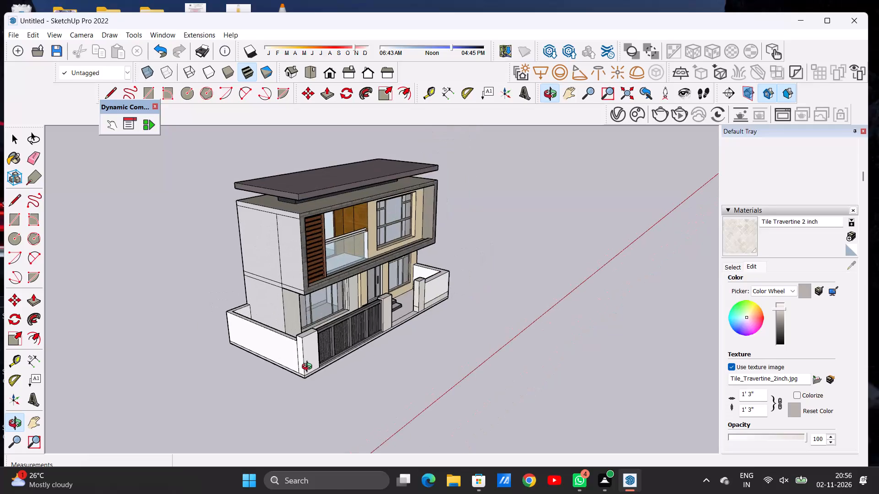
{"action": "scroll", "coordinate": [309, 368], "scroll_direction": "up", "scroll_amount": 12}
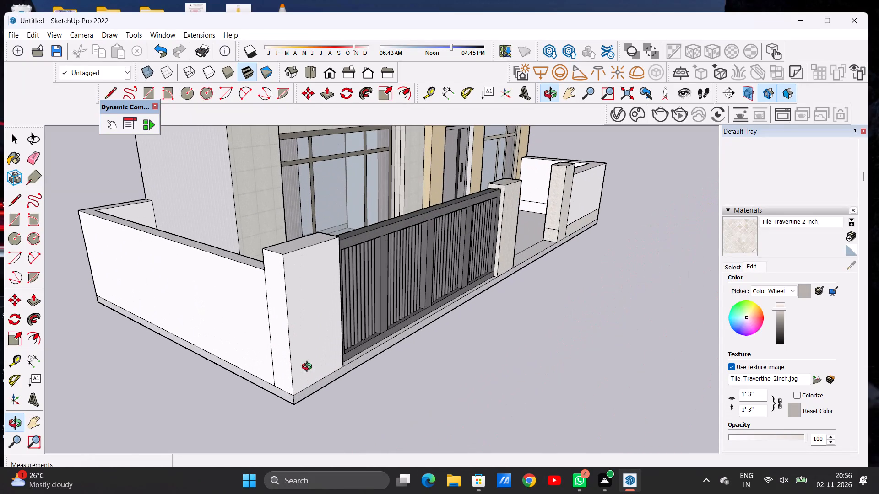
{"action": "left_click", "coordinate": [743, 241]}
{"action": "scroll", "coordinate": [264, 263], "scroll_direction": "up", "scroll_amount": 2}
{"action": "scroll", "coordinate": [262, 267], "scroll_direction": "down", "scroll_amount": 1}
{"action": "scroll", "coordinate": [261, 268], "scroll_direction": "up", "scroll_amount": 3}
{"action": "left_click", "coordinate": [274, 267]}
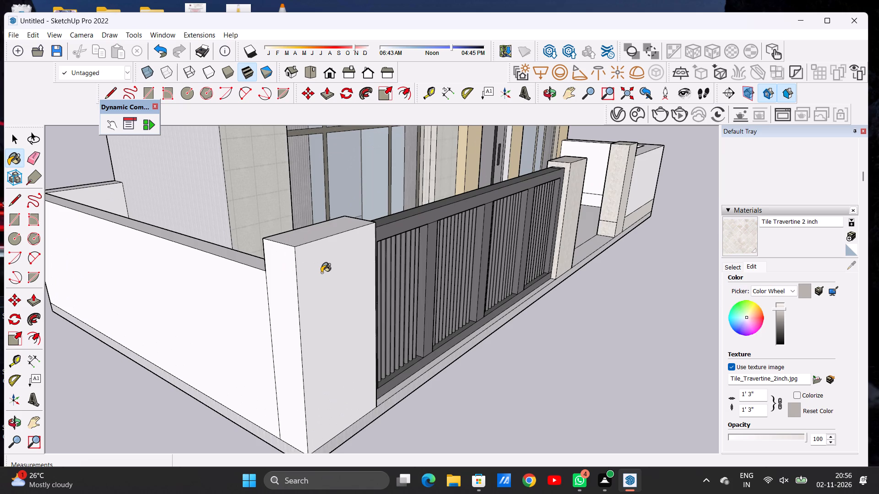
{"action": "left_click", "coordinate": [321, 273]}
{"action": "left_click", "coordinate": [303, 234]}
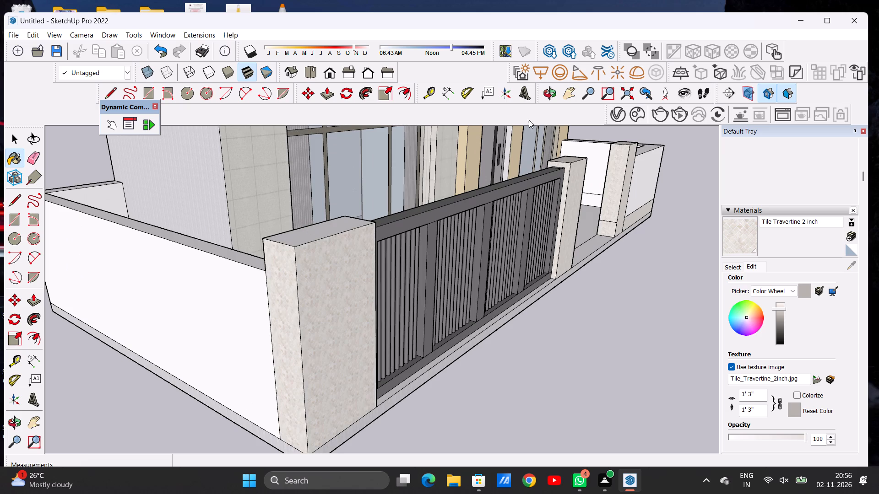
Paint the gate-facing side of the corner pillar with Tile Travertine 2 inch.
{"action": "left_click", "coordinate": [545, 92]}
{"action": "left_click_drag", "start_coordinate": [477, 252], "coordinate": [157, 279]}
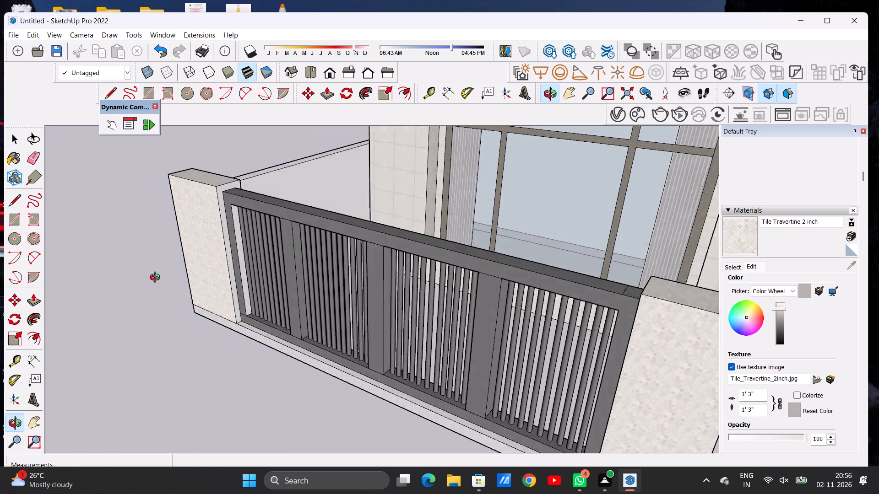
{"action": "left_click_drag", "start_coordinate": [157, 279], "coordinate": [150, 316]}
{"action": "left_click", "coordinate": [734, 242]}
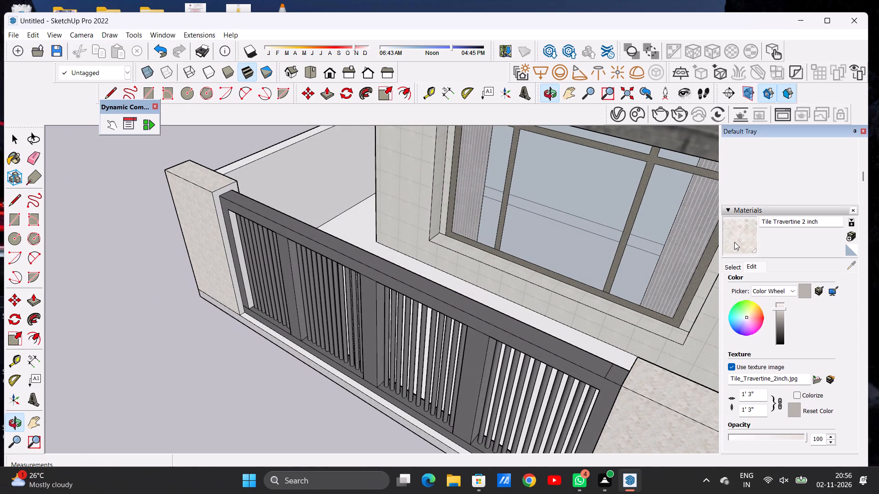
{"action": "scroll", "coordinate": [217, 191], "scroll_direction": "up", "scroll_amount": 1}
{"action": "scroll", "coordinate": [217, 191], "scroll_direction": "down", "scroll_amount": 1}
{"action": "scroll", "coordinate": [217, 191], "scroll_direction": "up", "scroll_amount": 1}
{"action": "scroll", "coordinate": [217, 191], "scroll_direction": "down", "scroll_amount": 1}
{"action": "scroll", "coordinate": [217, 191], "scroll_direction": "up", "scroll_amount": 12}
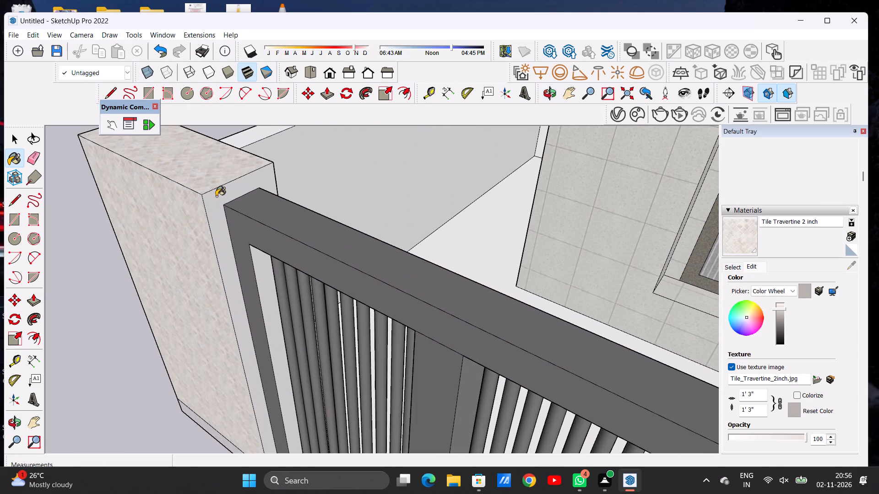
{"action": "left_click", "coordinate": [217, 200]}
{"action": "left_click", "coordinate": [546, 95]}
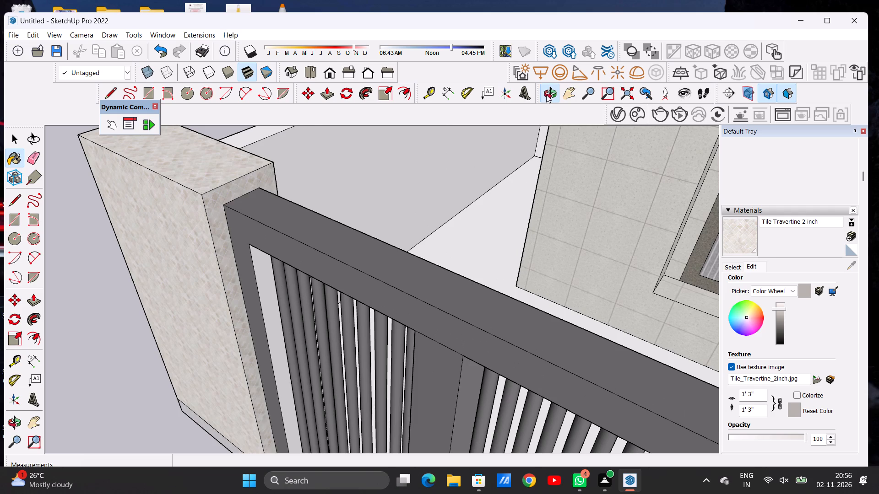
Paint the two house-side faces of the corner pillar at the sliding gate's far end with Tile Travertine 2 inch.
{"action": "left_click_drag", "start_coordinate": [271, 256], "coordinate": [442, 231]}
{"action": "scroll", "coordinate": [435, 233], "scroll_direction": "down", "scroll_amount": 15}
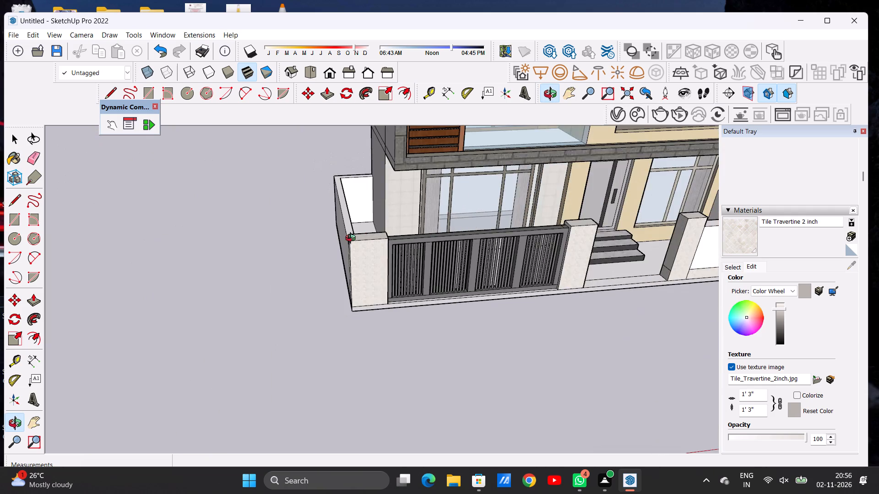
{"action": "left_click_drag", "start_coordinate": [335, 239], "coordinate": [626, 242]}
{"action": "left_click_drag", "start_coordinate": [346, 249], "coordinate": [575, 239]}
{"action": "scroll", "coordinate": [450, 229], "scroll_direction": "up", "scroll_amount": 12}
{"action": "scroll", "coordinate": [442, 226], "scroll_direction": "down", "scroll_amount": 1}
{"action": "scroll", "coordinate": [442, 226], "scroll_direction": "up", "scroll_amount": 4}
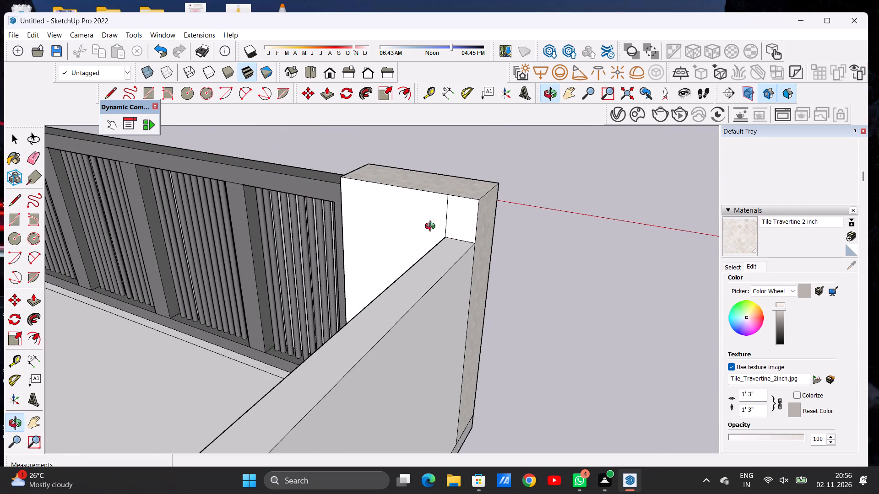
{"action": "left_click", "coordinate": [745, 240]}
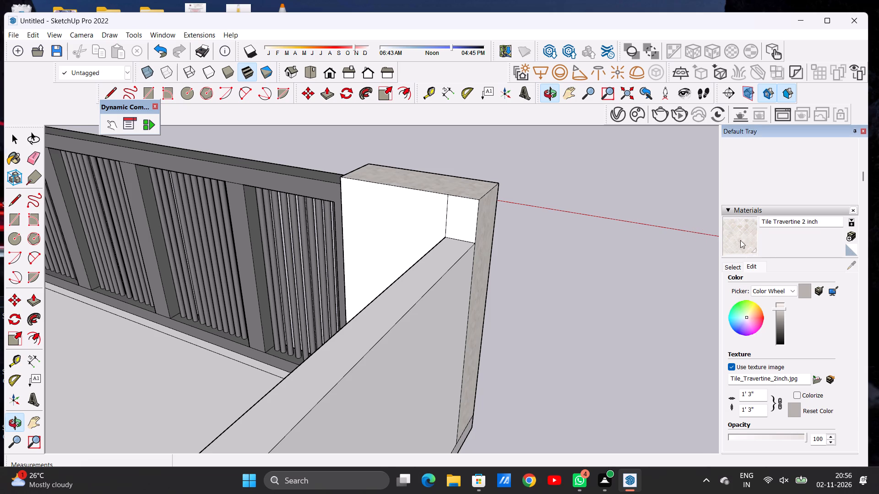
{"action": "left_click", "coordinate": [419, 225]}
{"action": "left_click", "coordinate": [458, 215]}
Paint the outer faces of the side boundary wall and its short rear return with Tile Travertine 2 inch.
{"action": "scroll", "coordinate": [458, 216], "scroll_direction": "down", "scroll_amount": 3}
{"action": "scroll", "coordinate": [461, 220], "scroll_direction": "up", "scroll_amount": 1}
{"action": "scroll", "coordinate": [461, 220], "scroll_direction": "down", "scroll_amount": 2}
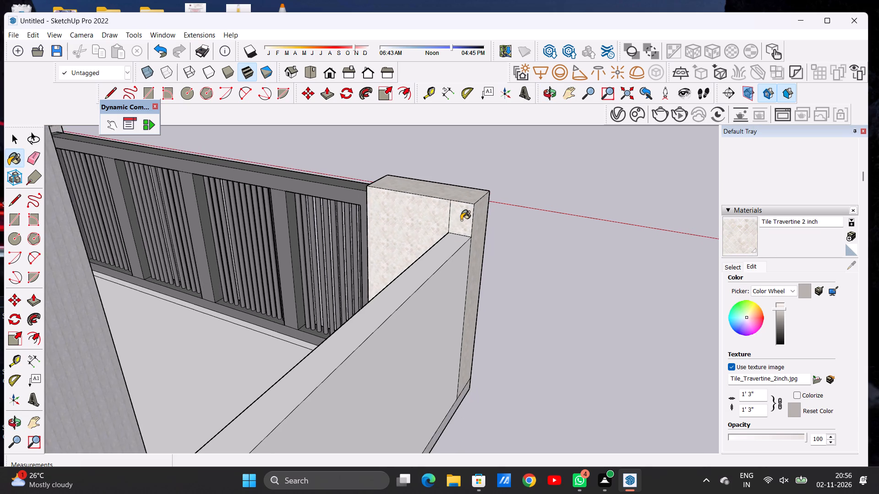
{"action": "scroll", "coordinate": [460, 224], "scroll_direction": "down", "scroll_amount": 5}
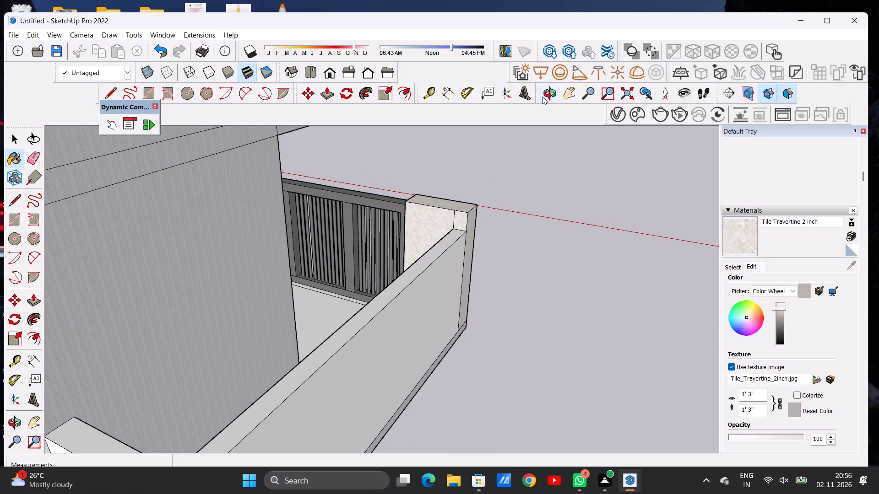
{"action": "left_click", "coordinate": [549, 96]}
{"action": "left_click_drag", "start_coordinate": [534, 250], "coordinate": [467, 250]}
{"action": "scroll", "coordinate": [519, 251], "scroll_direction": "down", "scroll_amount": 7}
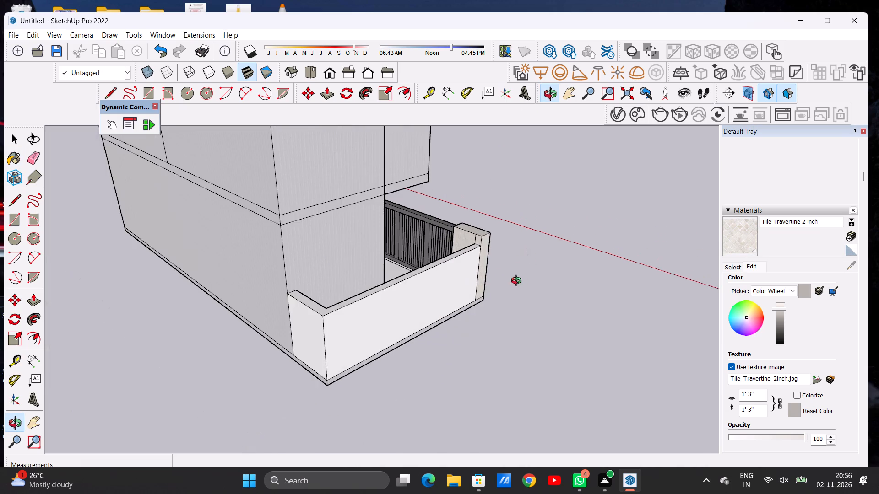
{"action": "left_click_drag", "start_coordinate": [504, 285], "coordinate": [165, 314]}
{"action": "scroll", "coordinate": [353, 190], "scroll_direction": "up", "scroll_amount": 6}
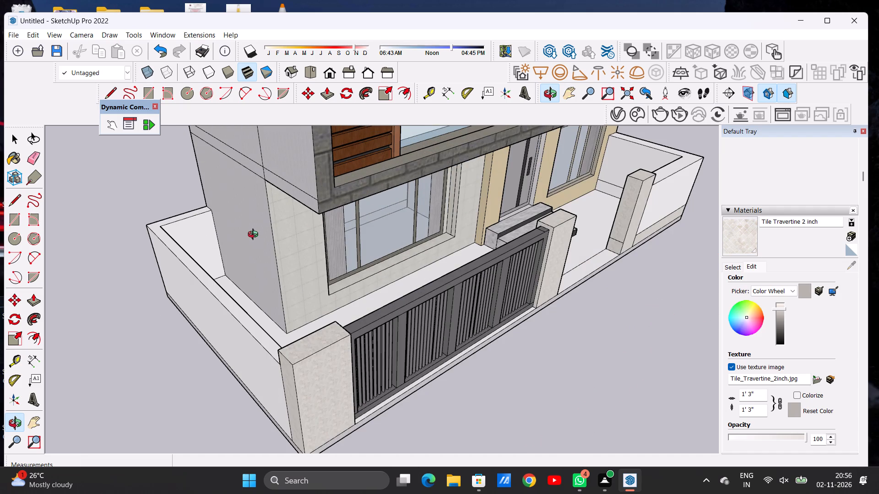
{"action": "left_click_drag", "start_coordinate": [245, 245], "coordinate": [277, 227]}
{"action": "scroll", "coordinate": [402, 216], "scroll_direction": "down", "scroll_amount": 6}
{"action": "left_click_drag", "start_coordinate": [255, 258], "coordinate": [436, 231]}
{"action": "scroll", "coordinate": [425, 227], "scroll_direction": "down", "scroll_amount": 4}
{"action": "left_click_drag", "start_coordinate": [285, 272], "coordinate": [458, 254]}
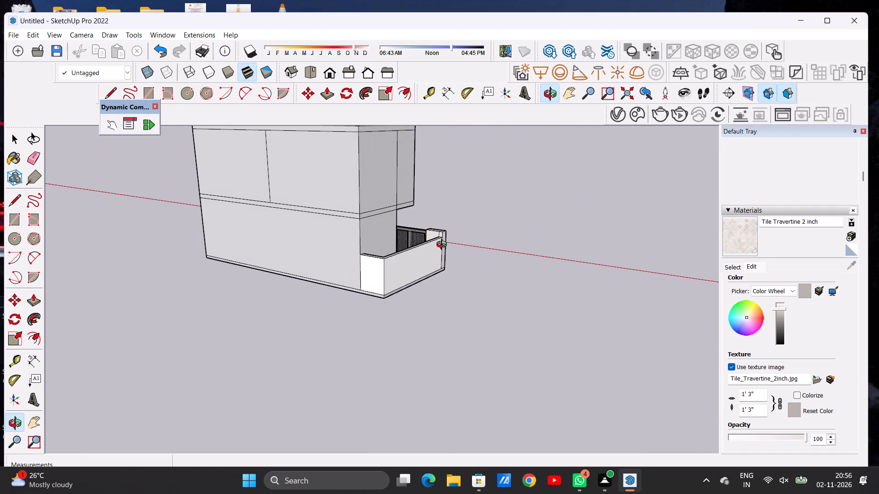
{"action": "scroll", "coordinate": [413, 247], "scroll_direction": "up", "scroll_amount": 11}
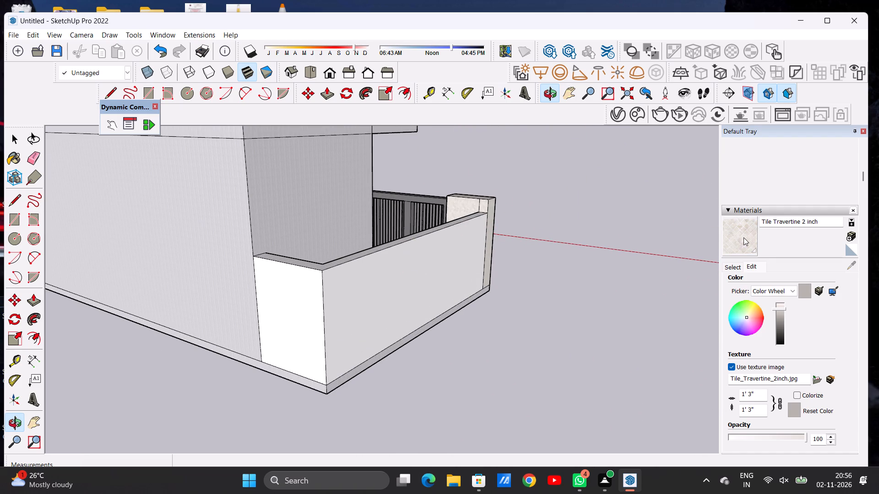
{"action": "left_click", "coordinate": [732, 241]}
{"action": "left_click", "coordinate": [291, 304]}
{"action": "left_click", "coordinate": [343, 300]}
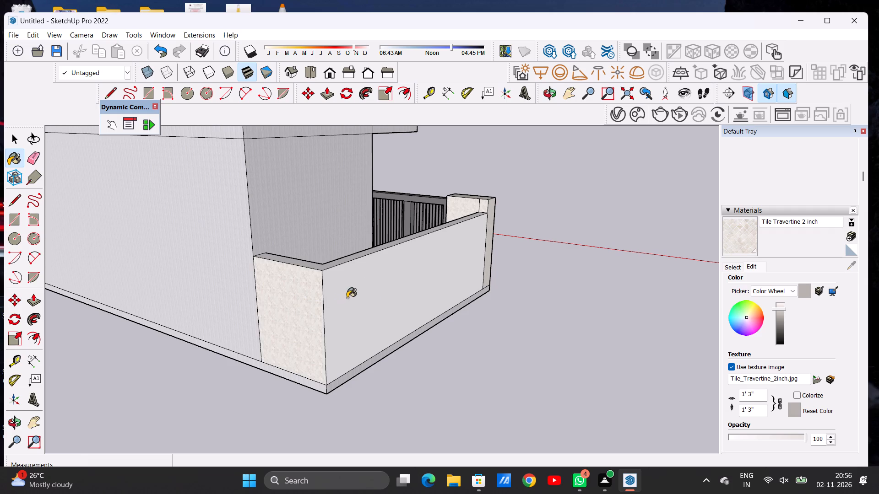
Paint the inner faces of the side boundary wall and its rear return with Tile Travertine 2 inch.
{"action": "left_click", "coordinate": [548, 93]}
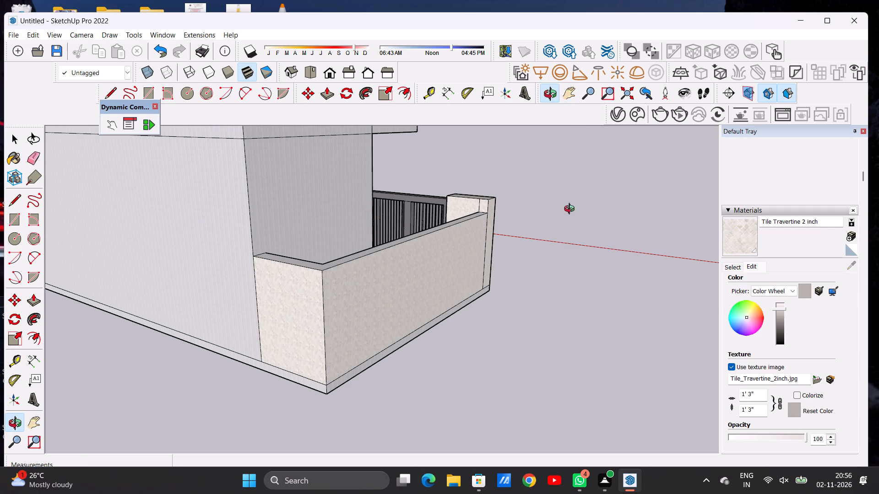
{"action": "left_click_drag", "start_coordinate": [549, 216], "coordinate": [226, 245]}
{"action": "left_click_drag", "start_coordinate": [383, 212], "coordinate": [226, 245]}
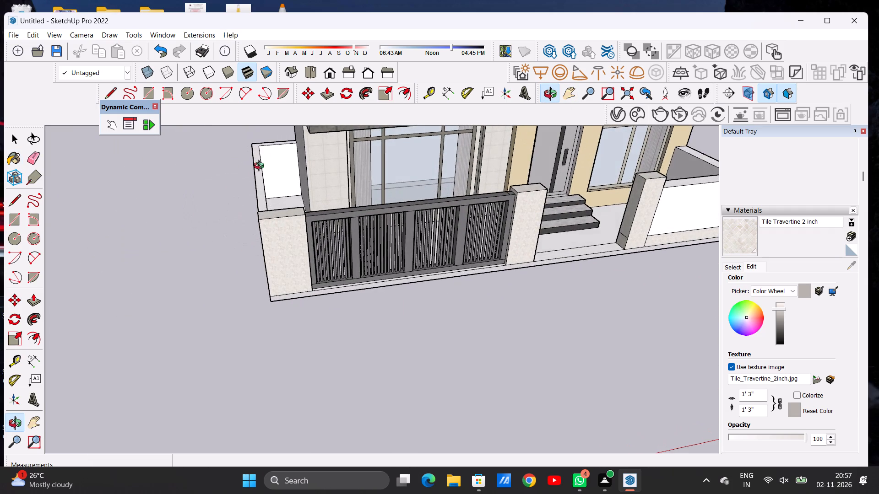
{"action": "scroll", "coordinate": [270, 151], "scroll_direction": "up", "scroll_amount": 6}
{"action": "scroll", "coordinate": [271, 154], "scroll_direction": "down", "scroll_amount": 1}
{"action": "scroll", "coordinate": [272, 157], "scroll_direction": "up", "scroll_amount": 5}
{"action": "left_click_drag", "start_coordinate": [282, 212], "coordinate": [241, 196]}
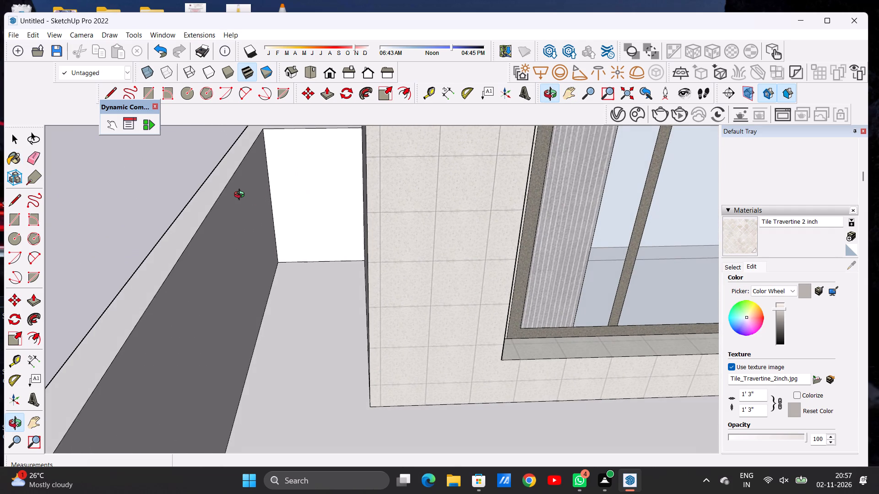
{"action": "left_click", "coordinate": [739, 234]}
{"action": "left_click", "coordinate": [229, 236]}
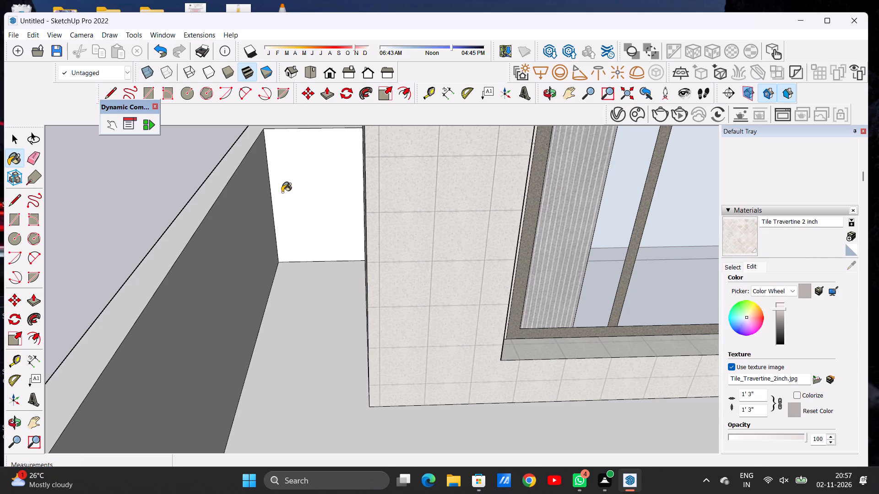
{"action": "left_click", "coordinate": [282, 192]}
Paint the top face of the gate-side boundary wall and its rear return with Tile Travertine 2 inch.
{"action": "scroll", "coordinate": [297, 197], "scroll_direction": "down", "scroll_amount": 4}
{"action": "left_click", "coordinate": [548, 89]}
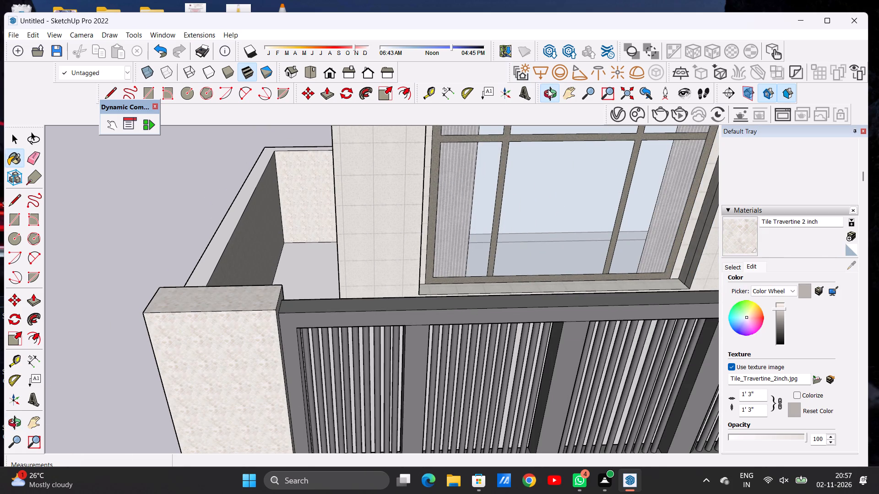
{"action": "left_click_drag", "start_coordinate": [239, 227], "coordinate": [434, 187]}
{"action": "scroll", "coordinate": [412, 206], "scroll_direction": "down", "scroll_amount": 6}
{"action": "scroll", "coordinate": [412, 212], "scroll_direction": "up", "scroll_amount": 1}
{"action": "scroll", "coordinate": [412, 212], "scroll_direction": "down", "scroll_amount": 9}
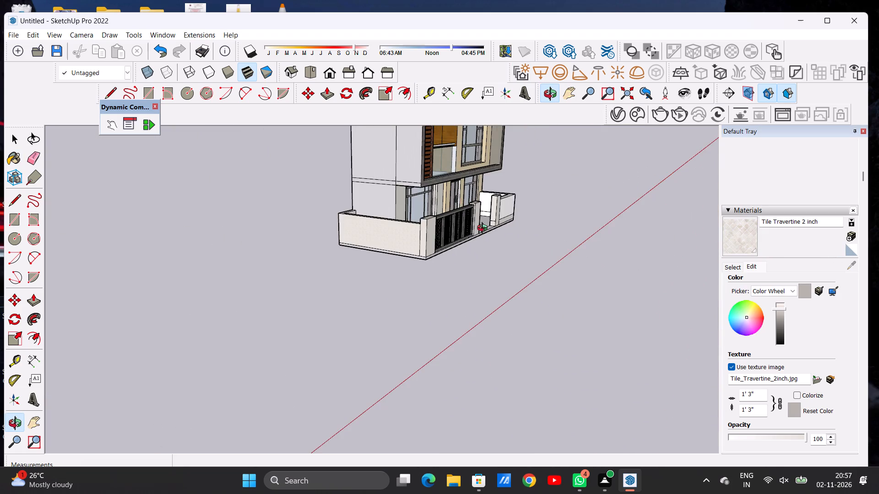
{"action": "left_click_drag", "start_coordinate": [471, 234], "coordinate": [263, 233]}
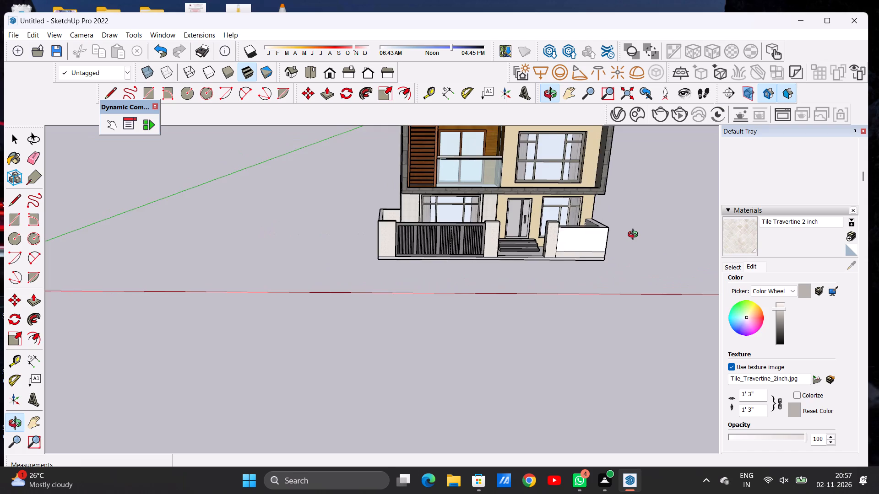
{"action": "scroll", "coordinate": [635, 236], "scroll_direction": "up", "scroll_amount": 6}
{"action": "left_click_drag", "start_coordinate": [623, 235], "coordinate": [570, 262]}
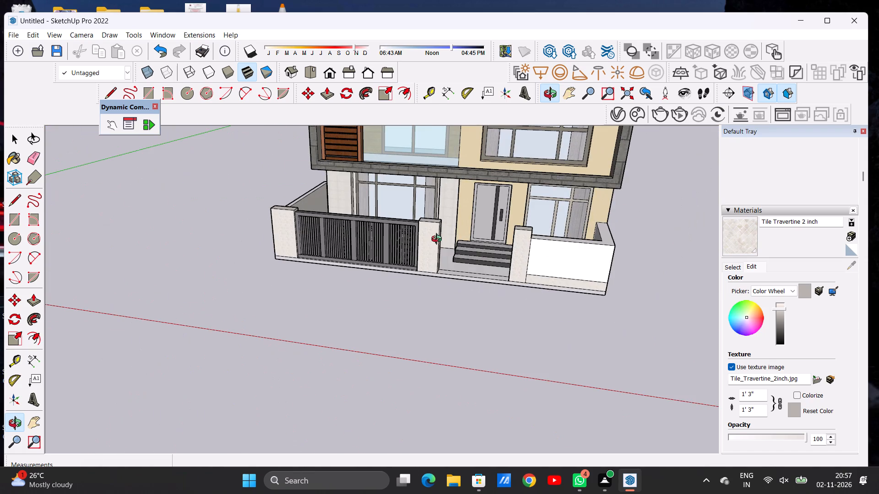
{"action": "left_click_drag", "start_coordinate": [269, 252], "coordinate": [519, 243]}
{"action": "left_click_drag", "start_coordinate": [201, 256], "coordinate": [428, 241]}
{"action": "left_click_drag", "start_coordinate": [300, 269], "coordinate": [344, 260]}
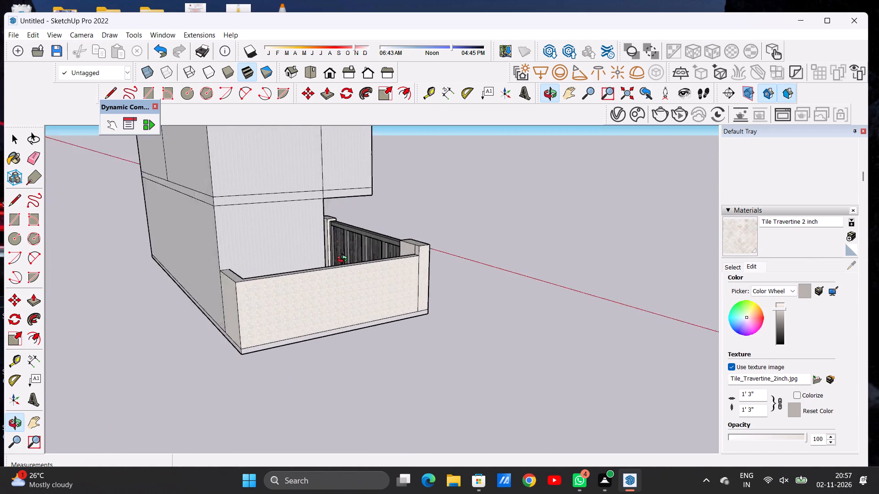
{"action": "left_click_drag", "start_coordinate": [344, 260], "coordinate": [435, 253]}
{"action": "scroll", "coordinate": [395, 299], "scroll_direction": "up", "scroll_amount": 5}
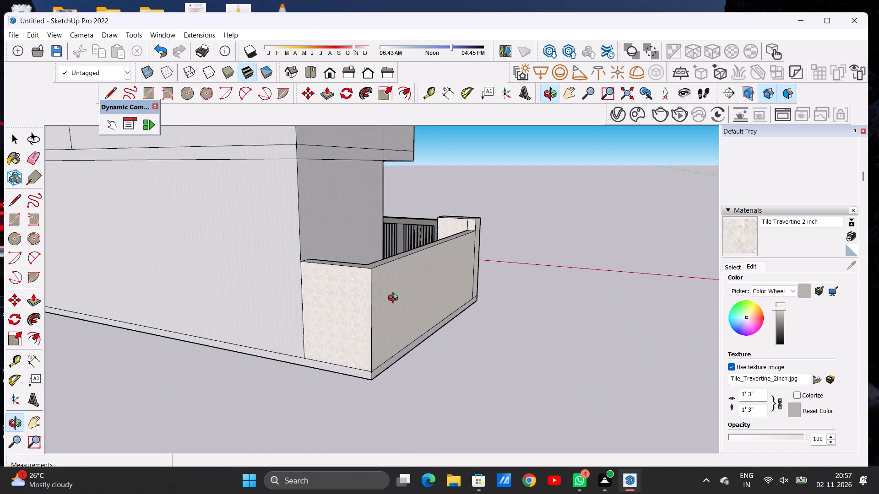
{"action": "scroll", "coordinate": [395, 299], "scroll_direction": "up", "scroll_amount": 3}
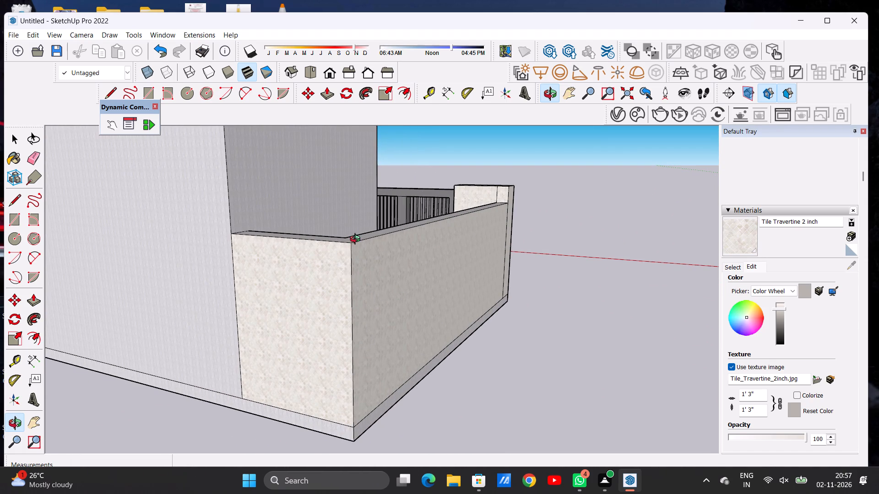
{"action": "left_click_drag", "start_coordinate": [357, 235], "coordinate": [287, 321]}
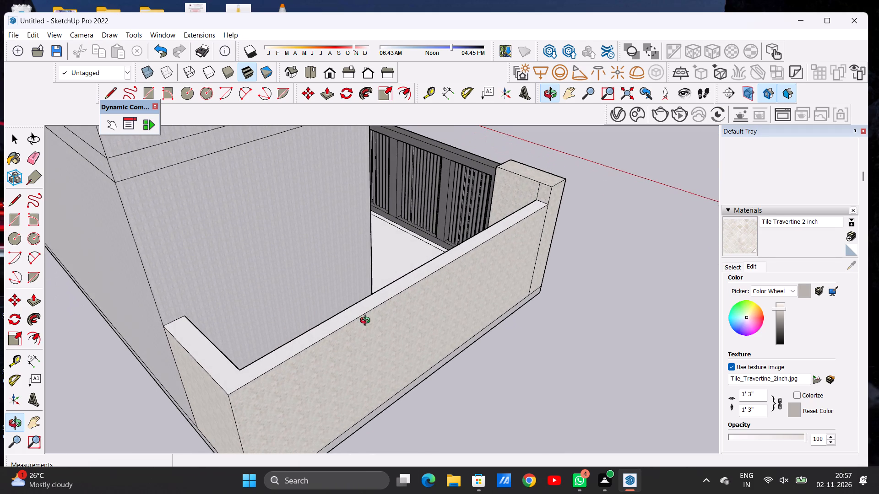
{"action": "scroll", "coordinate": [367, 322], "scroll_direction": "up", "scroll_amount": 5}
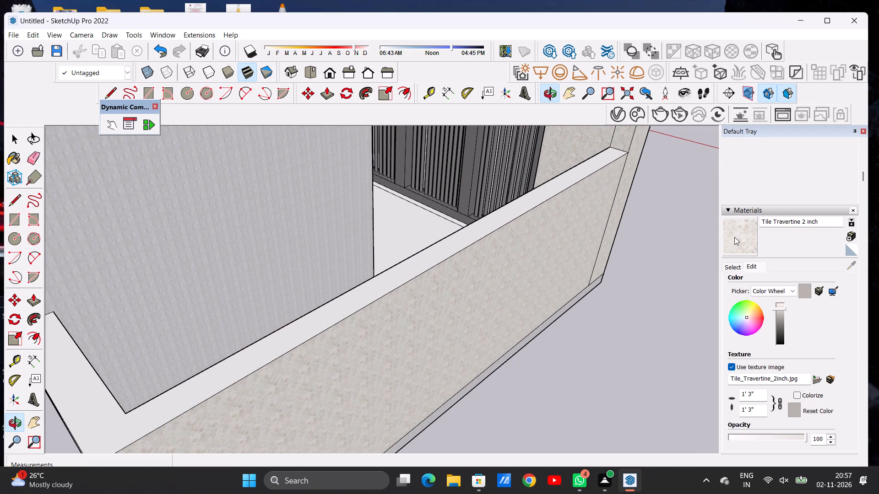
{"action": "left_click", "coordinate": [736, 237]}
{"action": "left_click", "coordinate": [445, 247]}
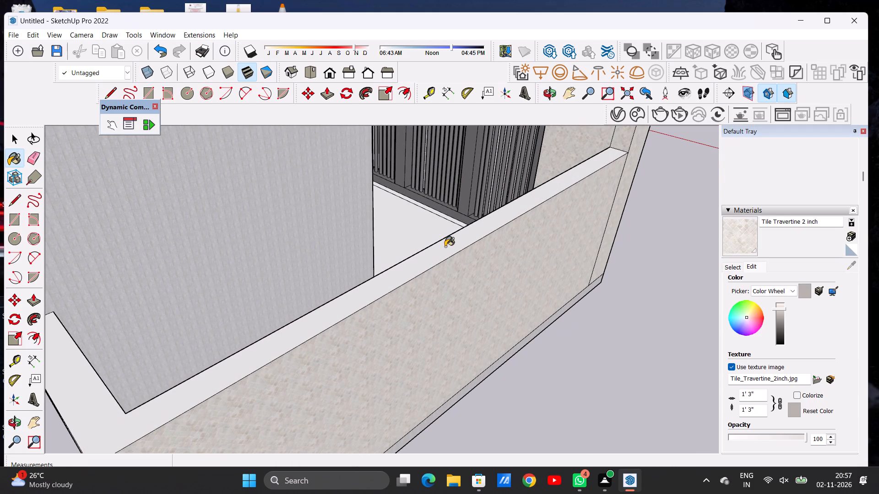
{"action": "key", "text": "space"}
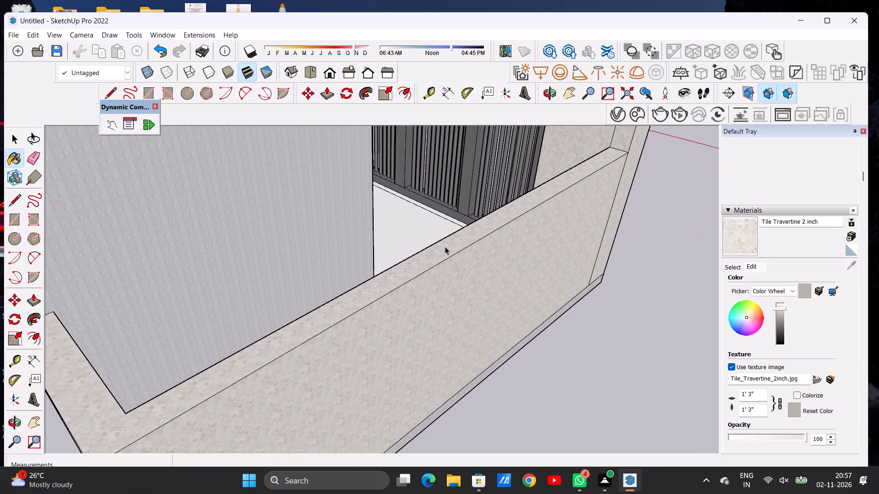
Examine the clad gate-side boundary wall and pillars, the front facade, and the house's opposite side and rear.
{"action": "key", "text": "o"}
{"action": "scroll", "coordinate": [412, 247], "scroll_direction": "down", "scroll_amount": 6}
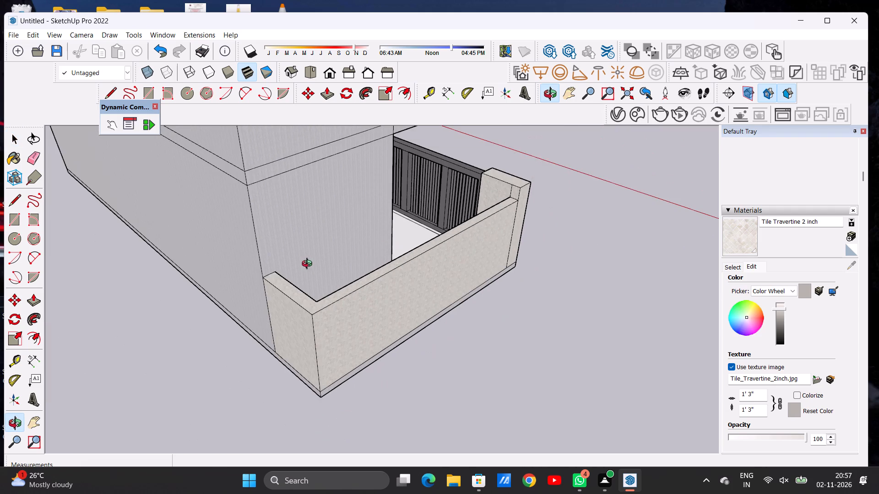
{"action": "left_click_drag", "start_coordinate": [306, 266], "coordinate": [238, 221]}
{"action": "left_click_drag", "start_coordinate": [354, 222], "coordinate": [328, 224]}
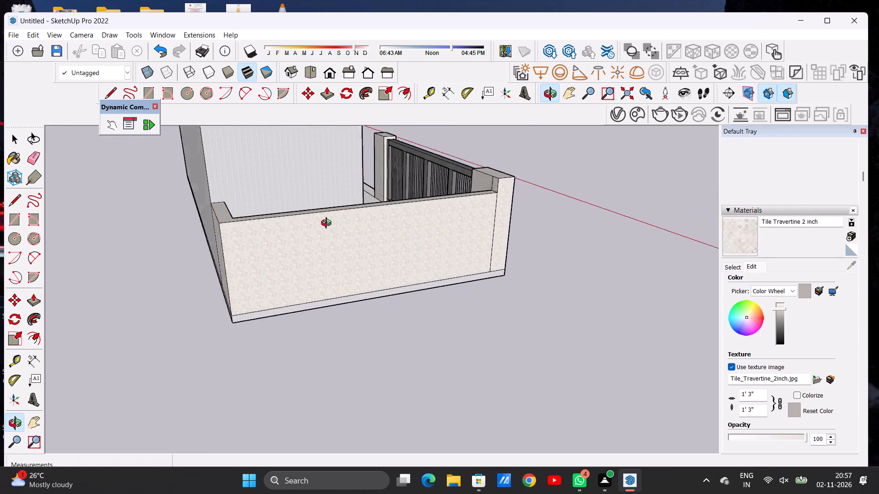
{"action": "left_click_drag", "start_coordinate": [328, 224], "coordinate": [168, 255]}
{"action": "left_click_drag", "start_coordinate": [299, 200], "coordinate": [143, 220]}
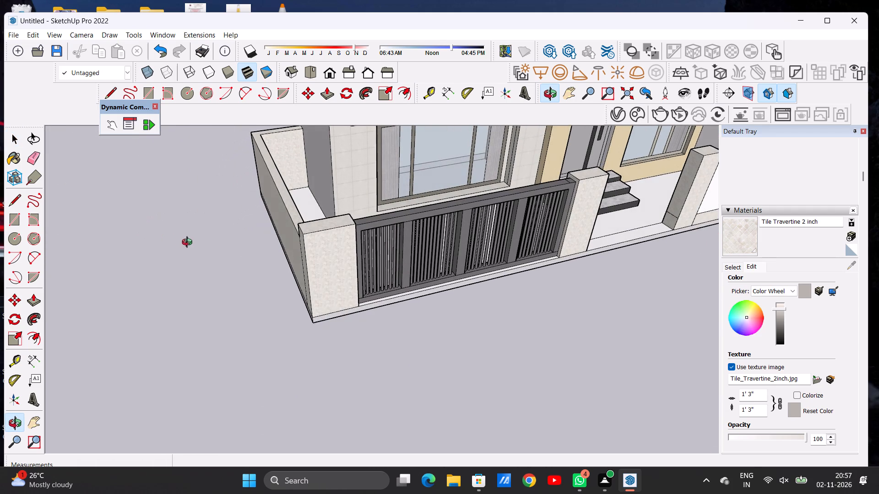
{"action": "scroll", "coordinate": [214, 268], "scroll_direction": "down", "scroll_amount": 6}
{"action": "scroll", "coordinate": [274, 171], "scroll_direction": "up", "scroll_amount": 2}
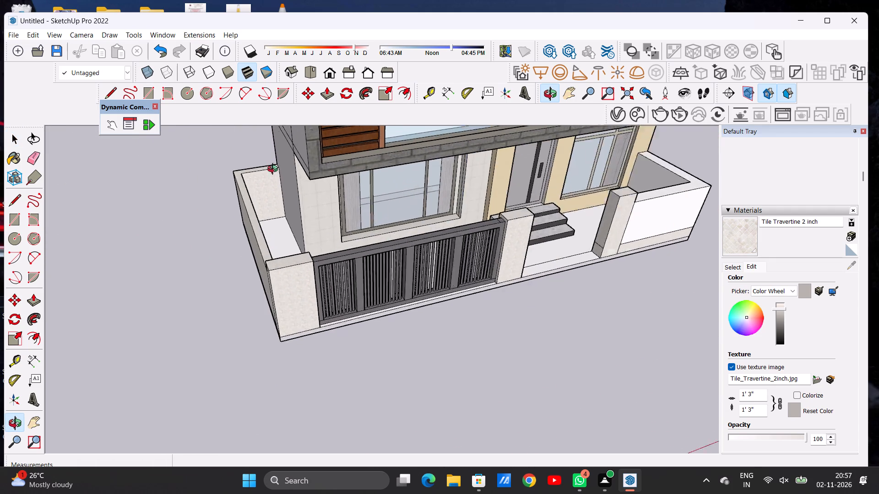
{"action": "scroll", "coordinate": [275, 170], "scroll_direction": "up", "scroll_amount": 1}
{"action": "scroll", "coordinate": [275, 170], "scroll_direction": "down", "scroll_amount": 1}
{"action": "scroll", "coordinate": [275, 170], "scroll_direction": "up", "scroll_amount": 8}
{"action": "left_click_drag", "start_coordinate": [284, 249], "coordinate": [160, 207]}
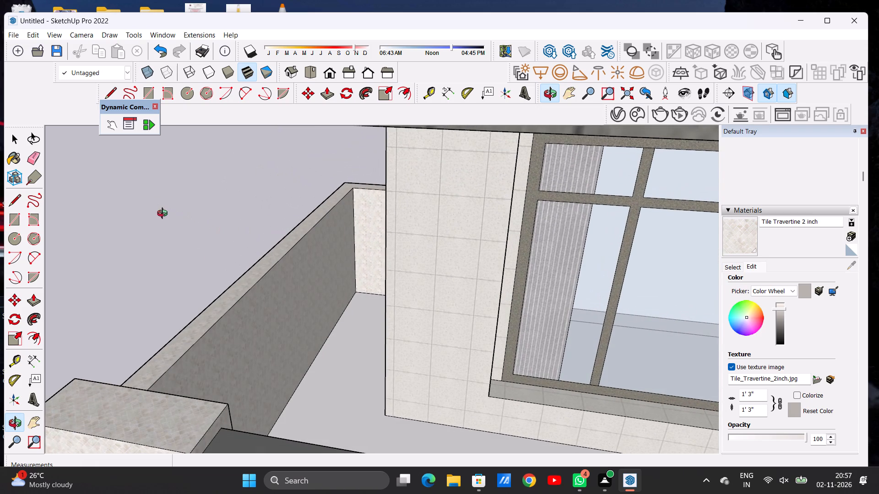
{"action": "scroll", "coordinate": [254, 287], "scroll_direction": "down", "scroll_amount": 6}
{"action": "left_click_drag", "start_coordinate": [250, 307], "coordinate": [363, 252]}
{"action": "scroll", "coordinate": [326, 281], "scroll_direction": "down", "scroll_amount": 3}
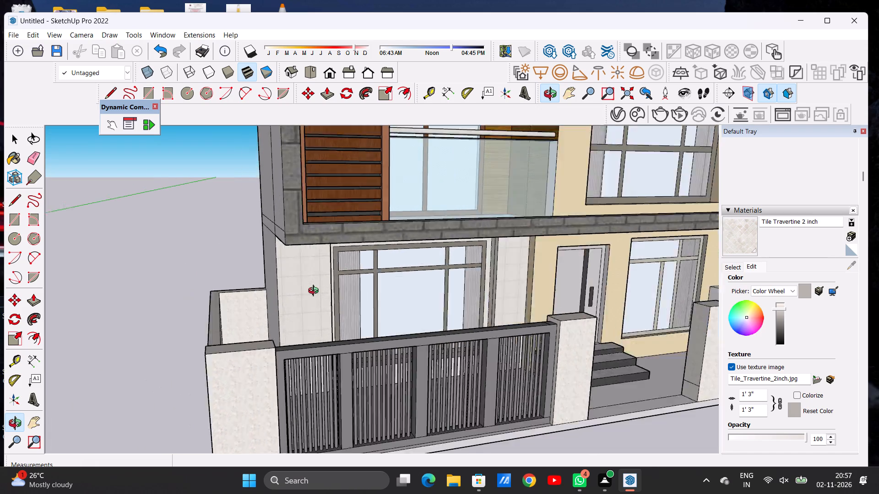
{"action": "scroll", "coordinate": [315, 292], "scroll_direction": "down", "scroll_amount": 5}
{"action": "left_click_drag", "start_coordinate": [296, 345], "coordinate": [282, 334]}
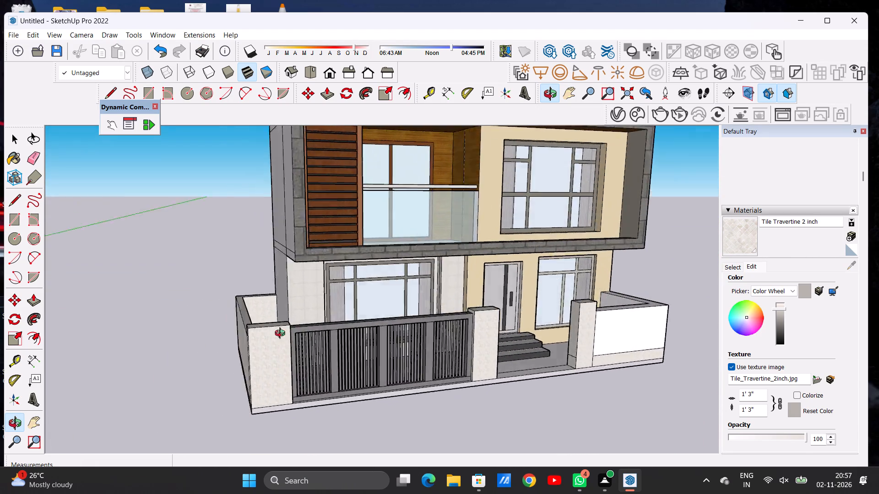
{"action": "left_click_drag", "start_coordinate": [282, 334], "coordinate": [430, 330]}
{"action": "left_click_drag", "start_coordinate": [320, 304], "coordinate": [441, 320]}
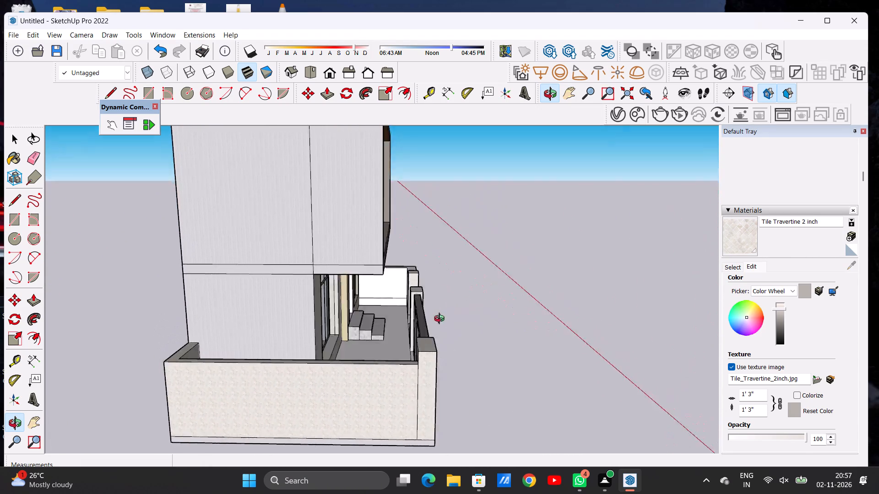
{"action": "left_click_drag", "start_coordinate": [441, 320], "coordinate": [151, 301]}
{"action": "scroll", "coordinate": [183, 303], "scroll_direction": "down", "scroll_amount": 10}
{"action": "left_click_drag", "start_coordinate": [442, 276], "coordinate": [213, 309]}
{"action": "scroll", "coordinate": [509, 202], "scroll_direction": "up", "scroll_amount": 3}
{"action": "scroll", "coordinate": [502, 212], "scroll_direction": "down", "scroll_amount": 2}
{"action": "scroll", "coordinate": [502, 212], "scroll_direction": "up", "scroll_amount": 1}
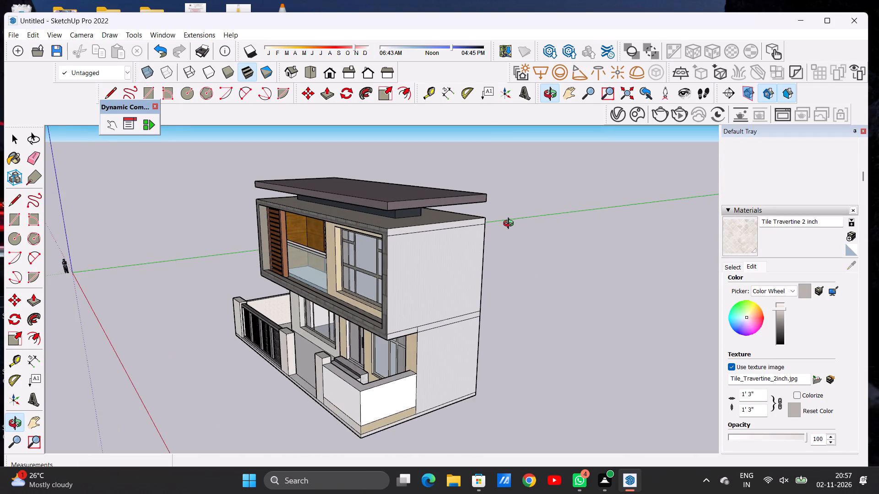
{"action": "left_click_drag", "start_coordinate": [501, 226], "coordinate": [273, 222]}
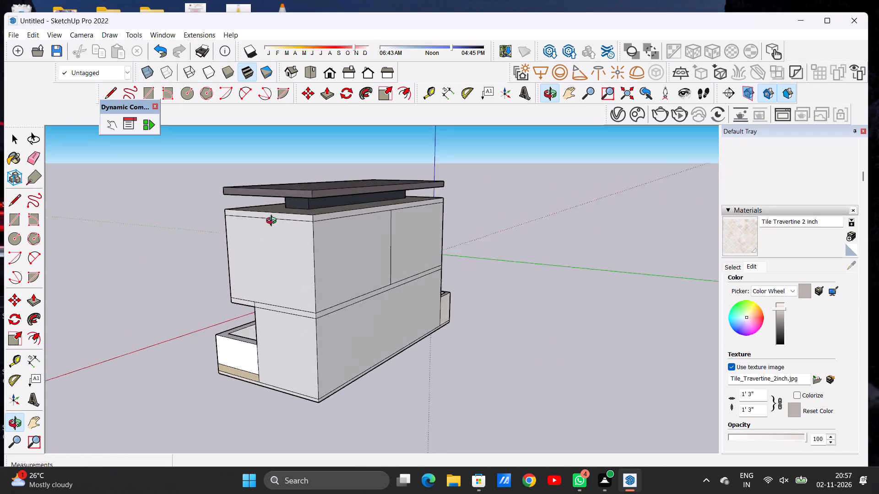
Examine the house's front facade, gate, pillars and boundary walls from several angles and distances.
{"action": "left_click_drag", "start_coordinate": [273, 222], "coordinate": [485, 213]}
{"action": "left_click_drag", "start_coordinate": [306, 249], "coordinate": [496, 217]}
{"action": "left_click_drag", "start_coordinate": [308, 264], "coordinate": [333, 263]}
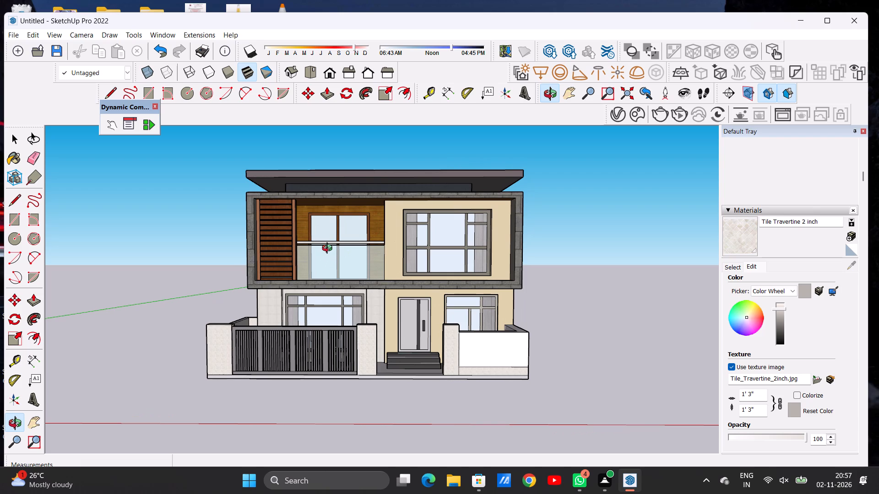
{"action": "scroll", "coordinate": [329, 249], "scroll_direction": "down", "scroll_amount": 4}
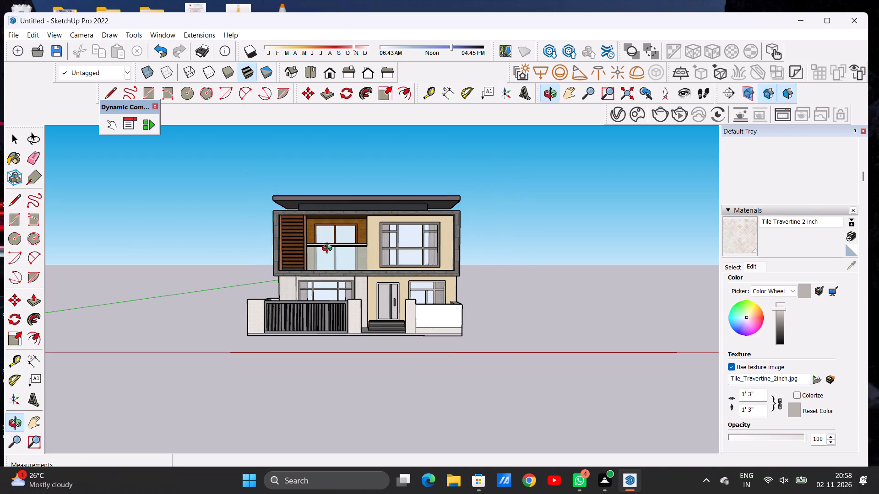
{"action": "left_click_drag", "start_coordinate": [338, 262], "coordinate": [330, 346]}
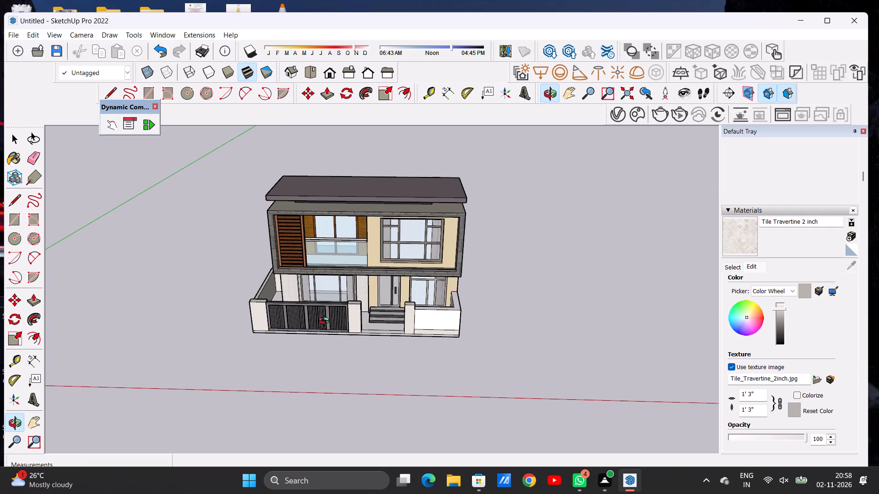
{"action": "scroll", "coordinate": [325, 320], "scroll_direction": "up", "scroll_amount": 6}
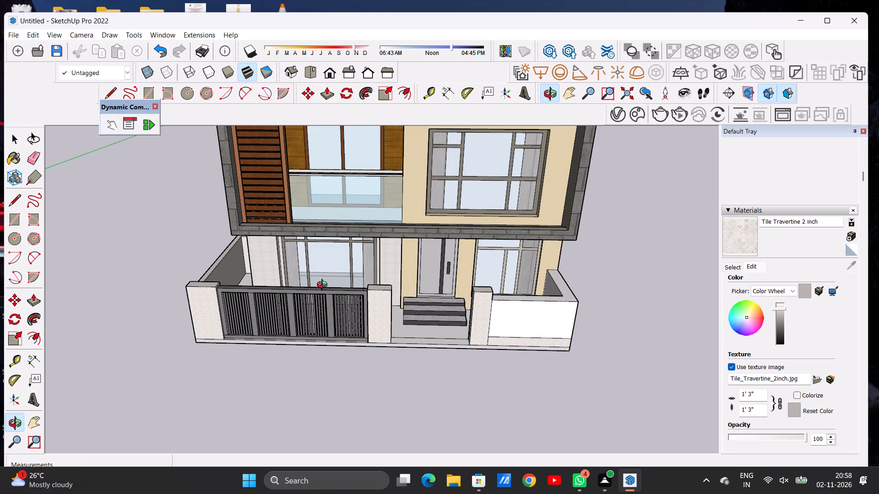
{"action": "scroll", "coordinate": [321, 271], "scroll_direction": "down", "scroll_amount": 2}
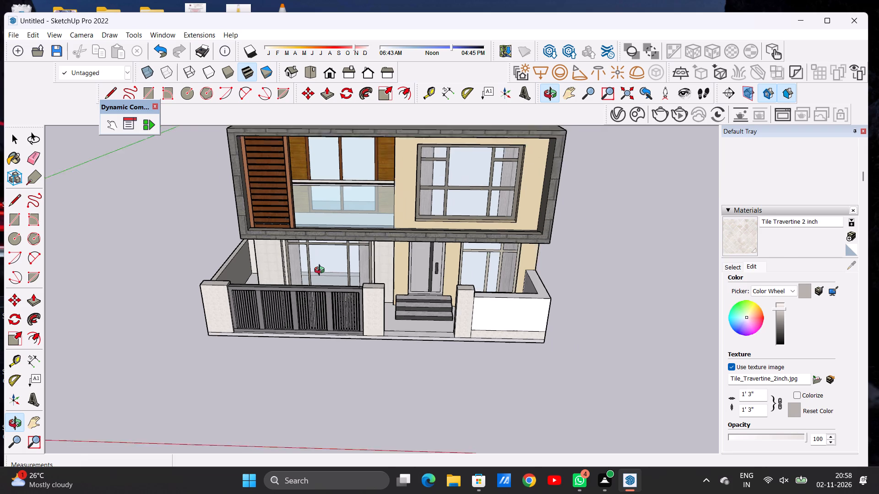
{"action": "scroll", "coordinate": [321, 271], "scroll_direction": "down", "scroll_amount": 6}
{"action": "scroll", "coordinate": [329, 295], "scroll_direction": "up", "scroll_amount": 9}
{"action": "scroll", "coordinate": [331, 277], "scroll_direction": "down", "scroll_amount": 1}
{"action": "scroll", "coordinate": [331, 277], "scroll_direction": "up", "scroll_amount": 5}
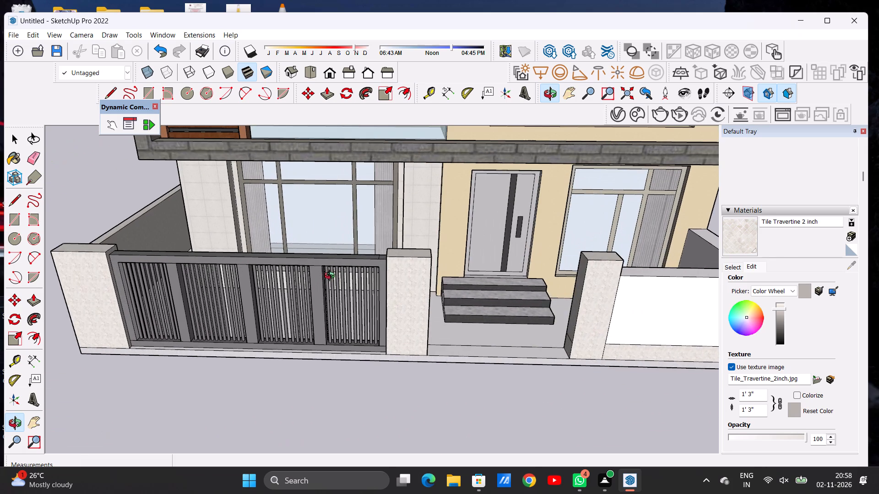
{"action": "left_click_drag", "start_coordinate": [423, 260], "coordinate": [438, 262]}
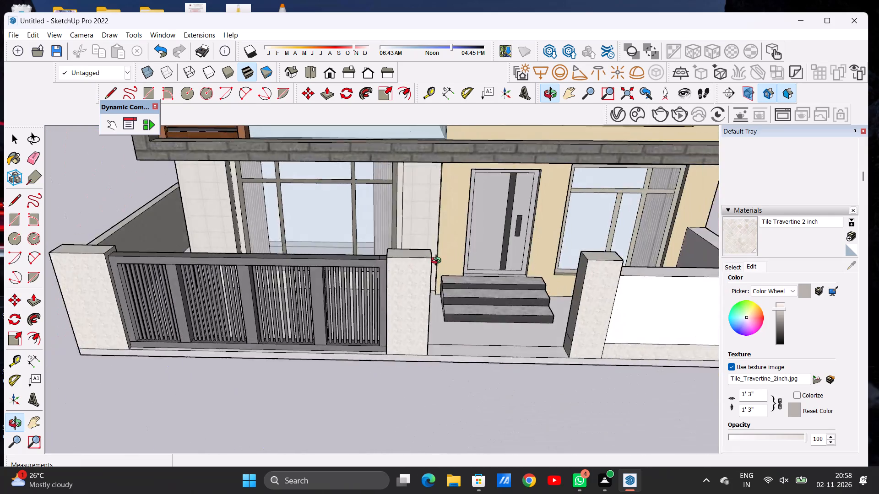
{"action": "left_click_drag", "start_coordinate": [438, 262], "coordinate": [442, 261]}
{"action": "left_click_drag", "start_coordinate": [452, 258], "coordinate": [515, 245]}
{"action": "scroll", "coordinate": [445, 259], "scroll_direction": "down", "scroll_amount": 5}
{"action": "left_click_drag", "start_coordinate": [521, 259], "coordinate": [624, 236]}
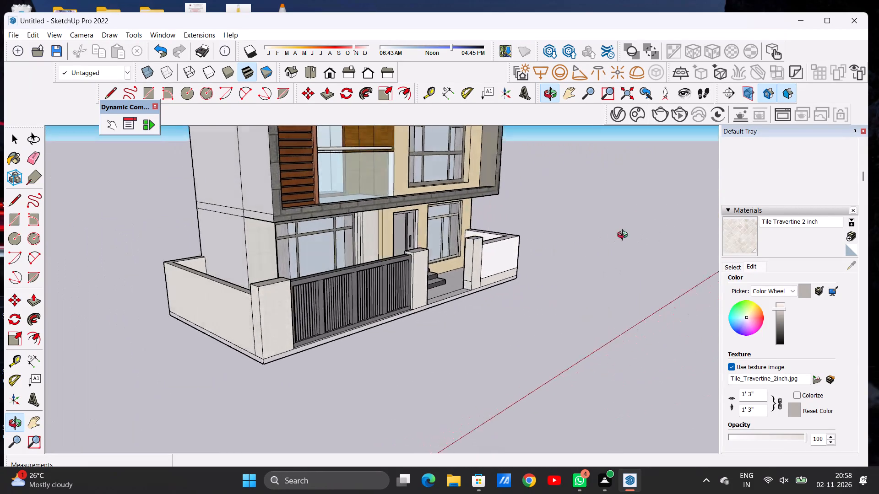
{"action": "left_click_drag", "start_coordinate": [624, 236], "coordinate": [446, 240]}
{"action": "left_click_drag", "start_coordinate": [414, 245], "coordinate": [412, 265]}
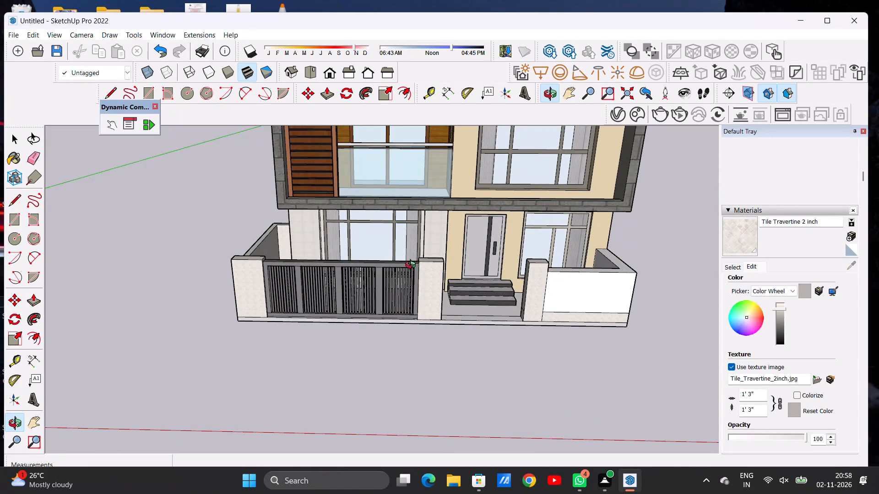
{"action": "scroll", "coordinate": [397, 282], "scroll_direction": "down", "scroll_amount": 10}
{"action": "left_click_drag", "start_coordinate": [410, 285], "coordinate": [412, 275]}
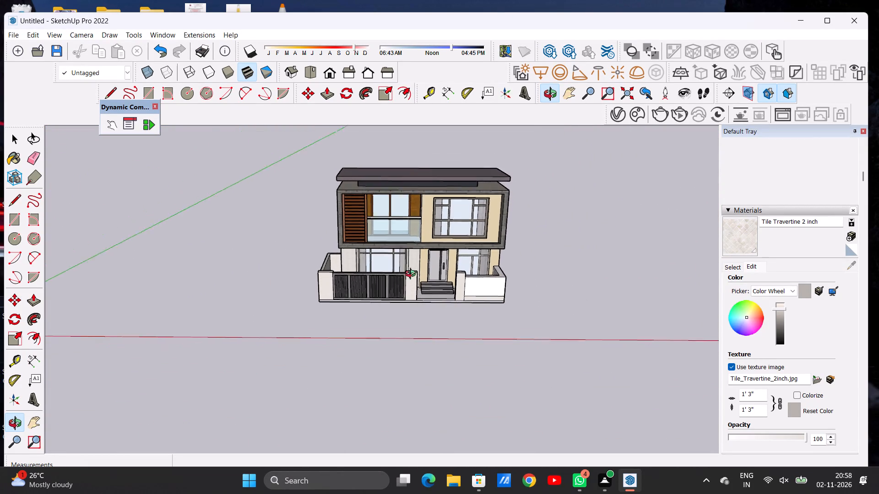
{"action": "left_click_drag", "start_coordinate": [412, 275], "coordinate": [422, 230]}
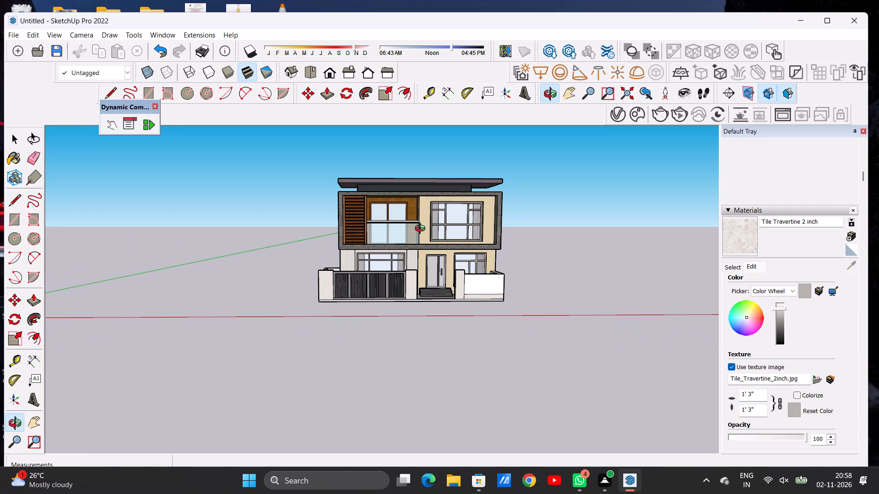
Paint the upper-storey balcony floor behind the glass railing with Carpet Diamond Olive from the Carpet, Fabrics, Leathers collection.
{"action": "scroll", "coordinate": [399, 219], "scroll_direction": "up", "scroll_amount": 12}
{"action": "left_click_drag", "start_coordinate": [387, 202], "coordinate": [177, 220]}
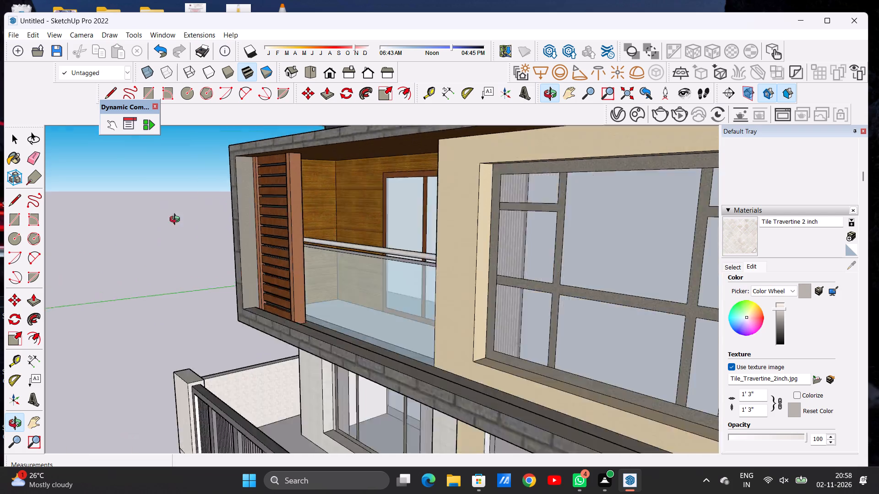
{"action": "left_click_drag", "start_coordinate": [177, 220], "coordinate": [618, 226]}
{"action": "left_click_drag", "start_coordinate": [617, 226], "coordinate": [401, 239]}
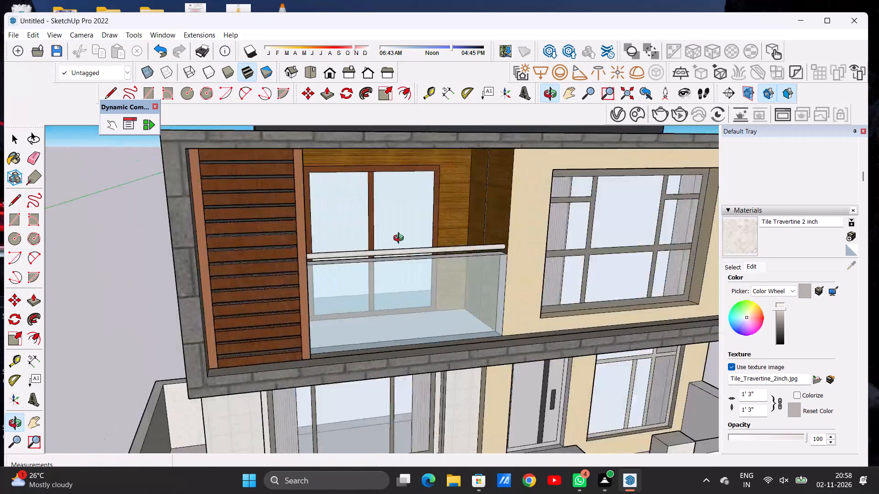
{"action": "left_click_drag", "start_coordinate": [401, 239], "coordinate": [360, 314]}
{"action": "scroll", "coordinate": [475, 250], "scroll_direction": "up", "scroll_amount": 5}
{"action": "left_click_drag", "start_coordinate": [405, 267], "coordinate": [395, 281]}
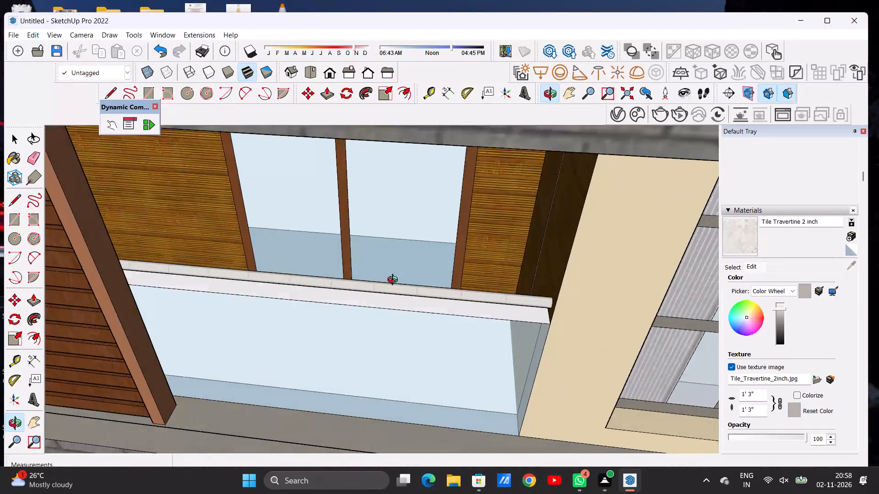
{"action": "left_click_drag", "start_coordinate": [395, 281], "coordinate": [372, 315]}
{"action": "scroll", "coordinate": [383, 311], "scroll_direction": "up", "scroll_amount": 7}
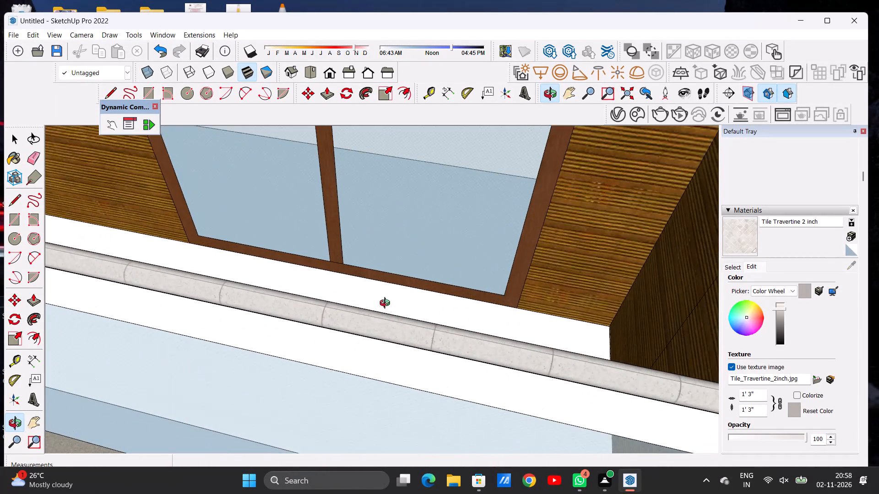
{"action": "scroll", "coordinate": [387, 304], "scroll_direction": "up", "scroll_amount": 2}
{"action": "left_click", "coordinate": [732, 268]}
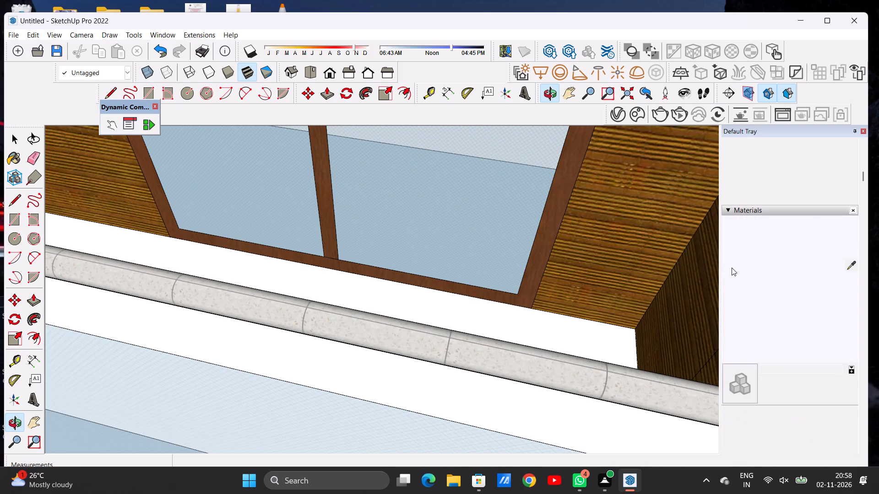
{"action": "left_click", "coordinate": [782, 279]}
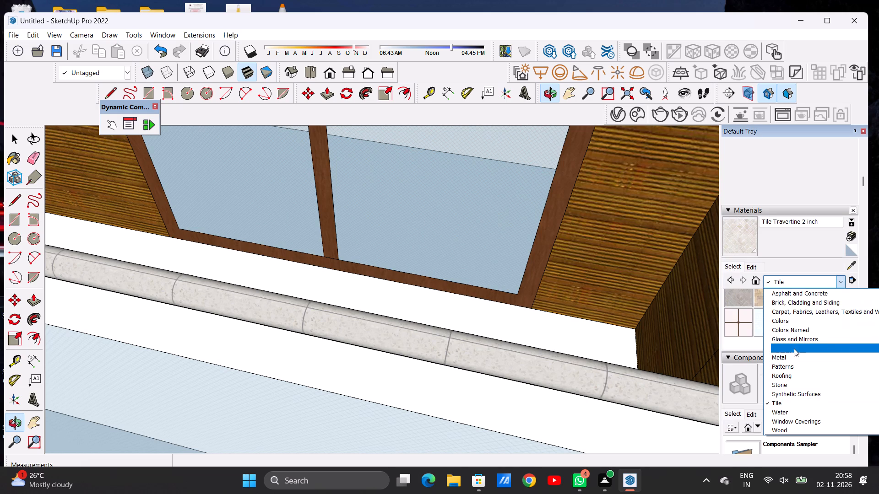
{"action": "left_click", "coordinate": [808, 393]}
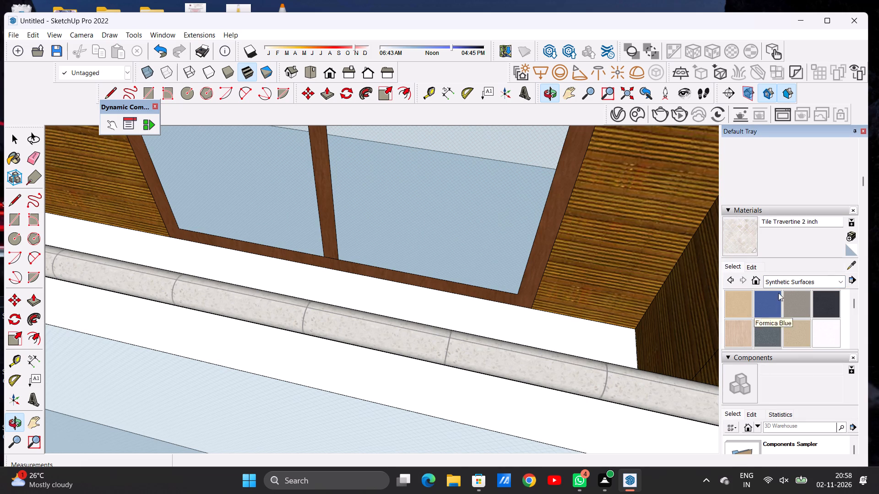
{"action": "left_click", "coordinate": [782, 279]}
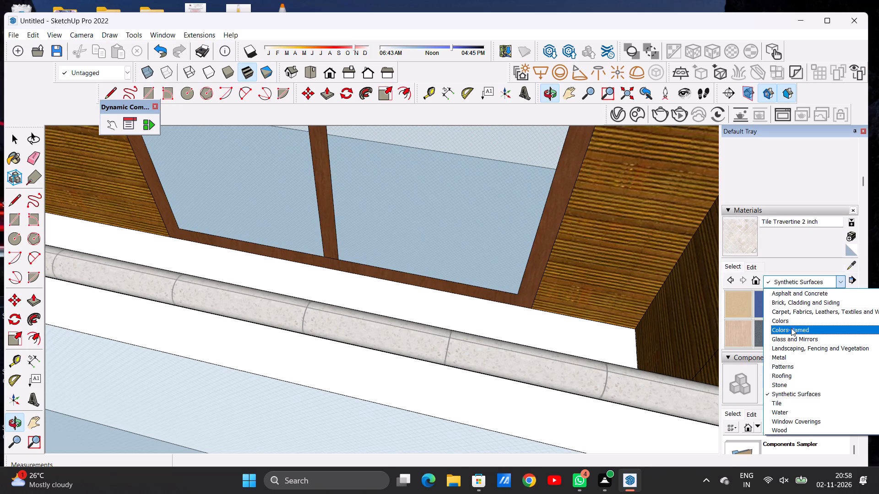
{"action": "left_click", "coordinate": [786, 312]}
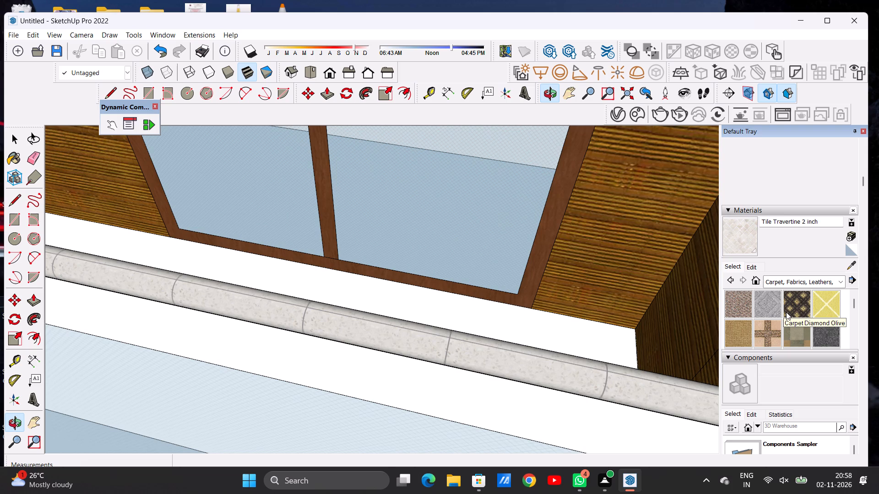
{"action": "left_click", "coordinate": [795, 301]}
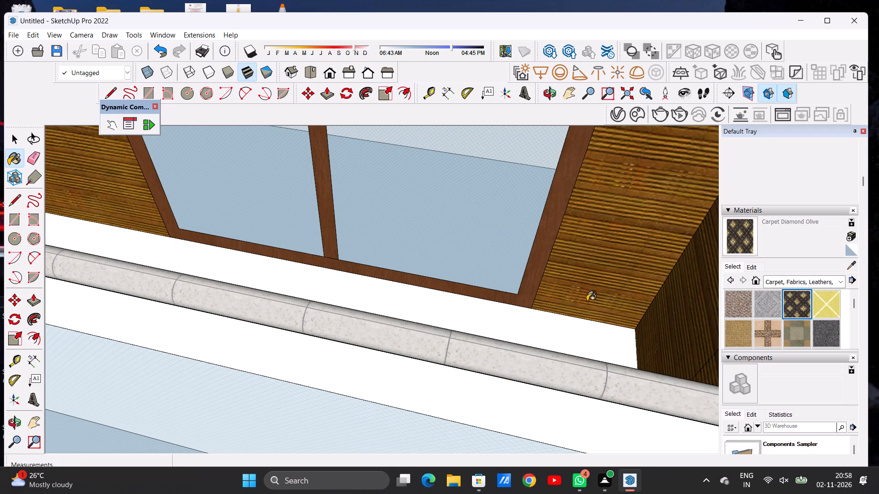
{"action": "left_click", "coordinate": [497, 310]}
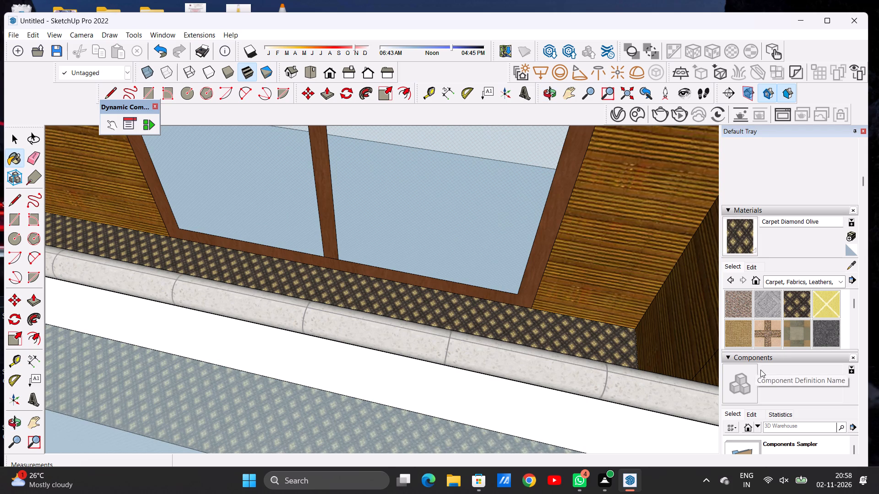
Set the Carpet Diamond Olive texture height to 5' with the proportions locked, enlarging the pattern on the balcony floor.
{"action": "left_click", "coordinate": [753, 261]}
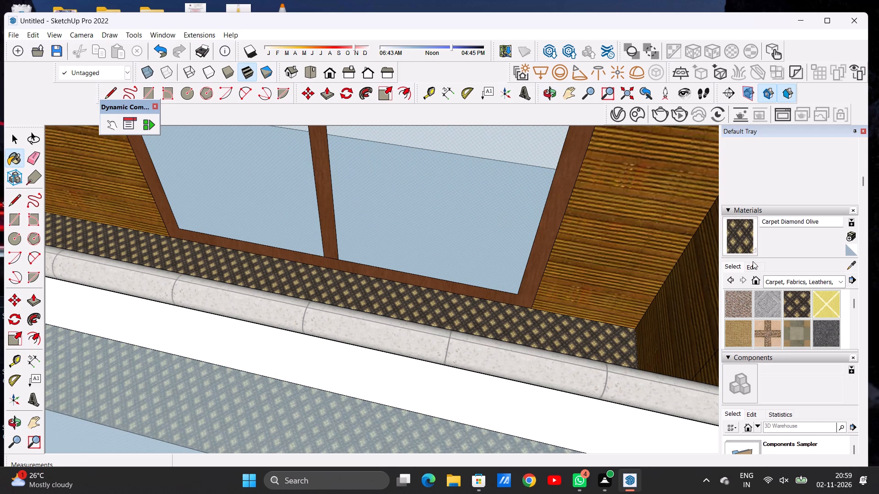
{"action": "left_click", "coordinate": [749, 268]}
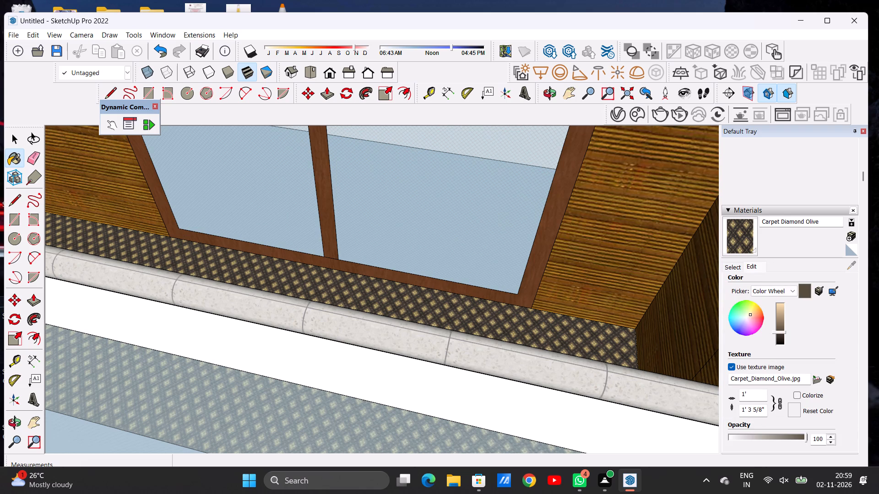
{"action": "left_click", "coordinate": [765, 407]}
{"action": "key", "text": "BackSpace"}
{"action": "key", "text": "BackSpace"}
{"action": "key", "text": "BackSpace"}
{"action": "key", "text": "BackSpace"}
{"action": "key", "text": "BackSpace"}
{"action": "key", "text": "BackSpace"}
{"action": "key", "text": "BackSpace"}
{"action": "key", "text": "BackSpace"}
{"action": "key", "text": "BackSpace"}
{"action": "key", "text": "BackSpace"}
{"action": "key", "text": "BackSpace"}
{"action": "key", "text": "BackSpace"}
{"action": "key", "text": "BackSpace"}
{"action": "key", "text": "BackSpace"}
{"action": "key", "text": "BackSpace"}
{"action": "key", "text": "BackSpace"}
{"action": "key", "text": "BackSpace"}
{"action": "key", "text": "BackSpace"}
{"action": "key", "text": "BackSpace"}
{"action": "key", "text": "BackSpace"}
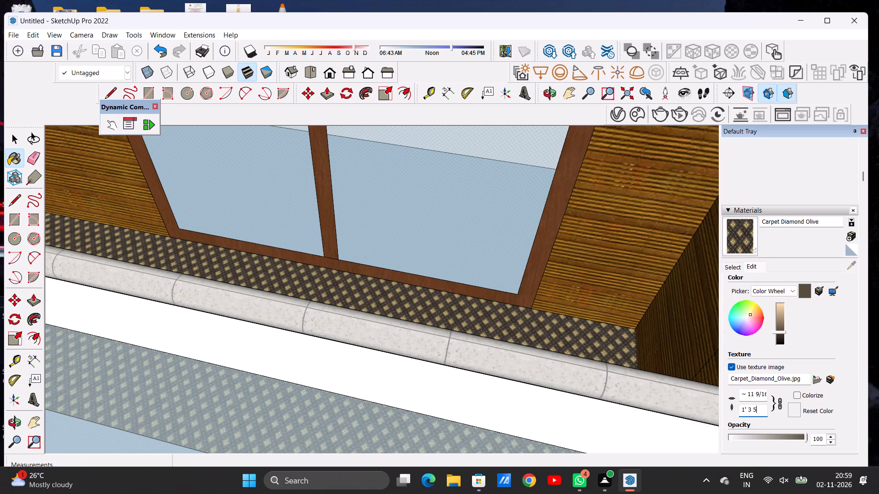
{"action": "key", "text": "BackSpace"}
{"action": "key", "text": "BackSpace"}
{"action": "key", "text": "BackSpace"}
{"action": "key", "text": "BackSpace"}
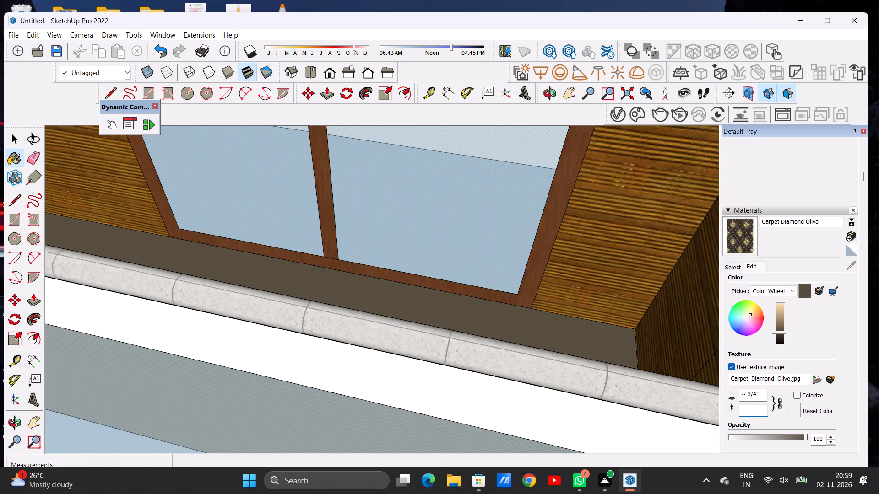
{"action": "key", "text": "5"}
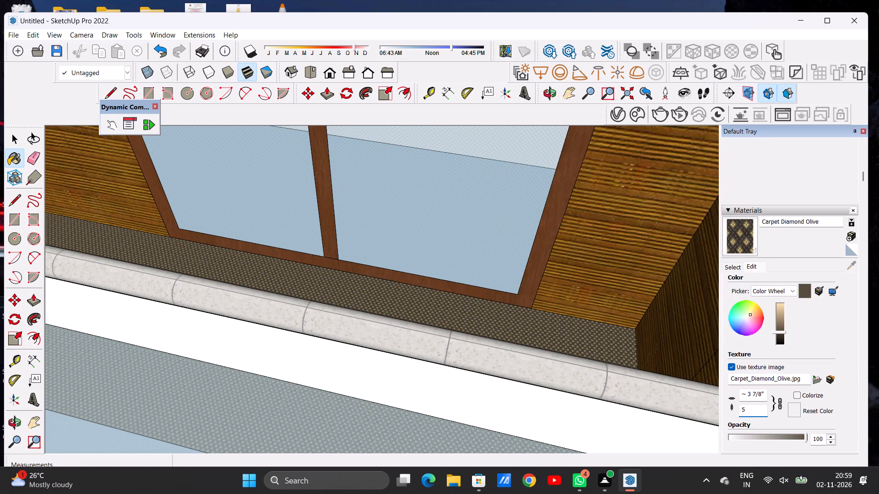
{"action": "key", "text": "apostrophe"}
{"action": "key", "text": "Return"}
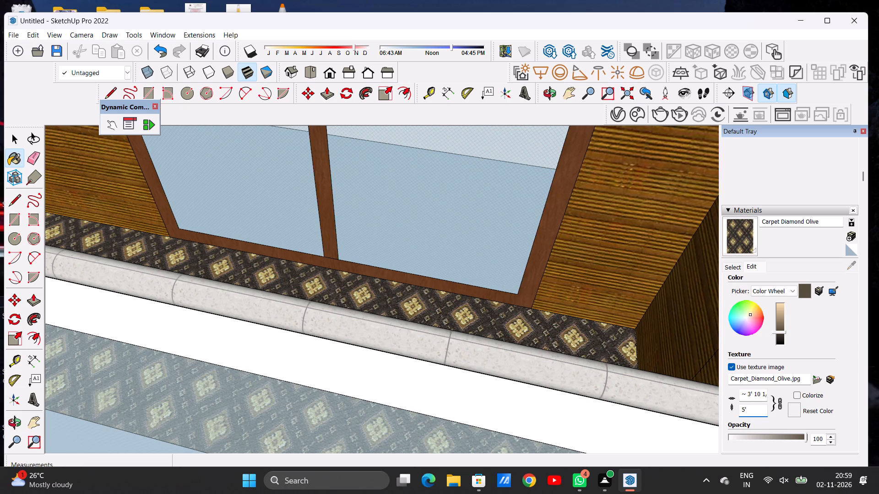
Examine the carpeted balcony floor through the glass railing and the whole front facade, from above and from the front.
{"action": "scroll", "coordinate": [533, 380], "scroll_direction": "down", "scroll_amount": 18}
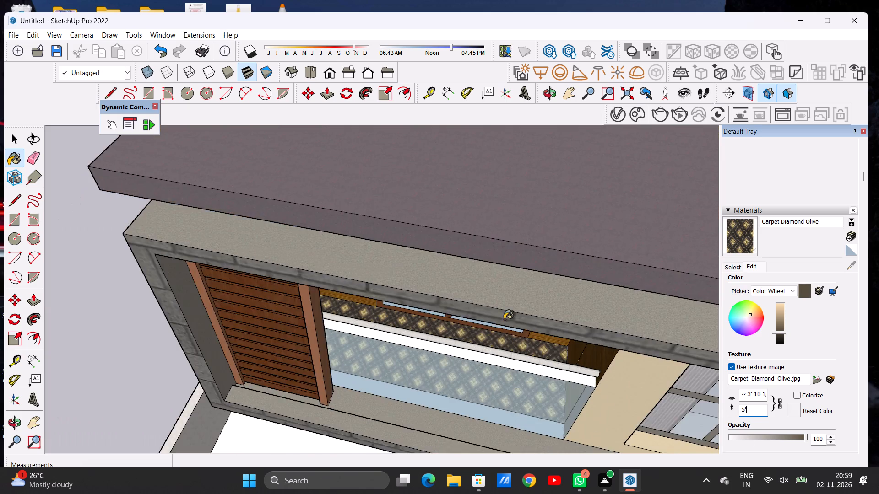
{"action": "scroll", "coordinate": [504, 320], "scroll_direction": "down", "scroll_amount": 2}
{"action": "scroll", "coordinate": [504, 320], "scroll_direction": "up", "scroll_amount": 1}
{"action": "scroll", "coordinate": [504, 320], "scroll_direction": "down", "scroll_amount": 14}
{"action": "scroll", "coordinate": [504, 375], "scroll_direction": "up", "scroll_amount": 2}
{"action": "scroll", "coordinate": [504, 376], "scroll_direction": "down", "scroll_amount": 1}
{"action": "scroll", "coordinate": [504, 376], "scroll_direction": "up", "scroll_amount": 3}
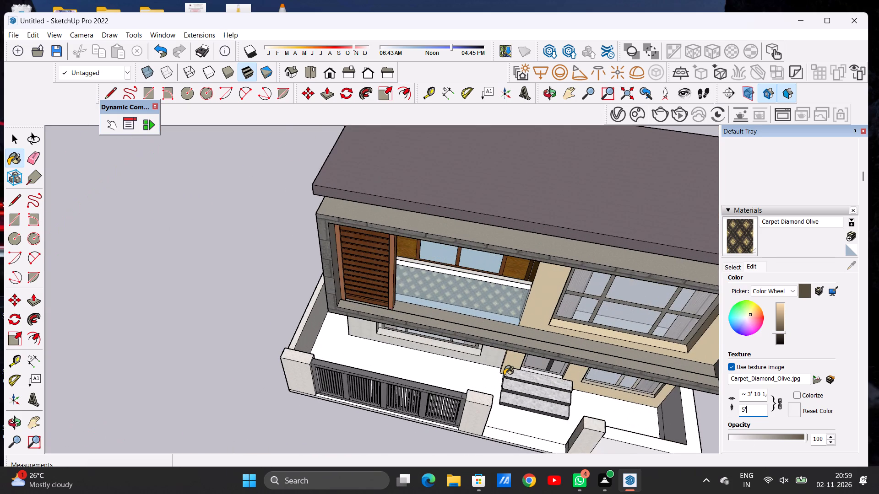
{"action": "scroll", "coordinate": [504, 376], "scroll_direction": "up", "scroll_amount": 1}
{"action": "scroll", "coordinate": [504, 376], "scroll_direction": "down", "scroll_amount": 1}
{"action": "scroll", "coordinate": [504, 376], "scroll_direction": "up", "scroll_amount": 2}
{"action": "key", "text": "space"}
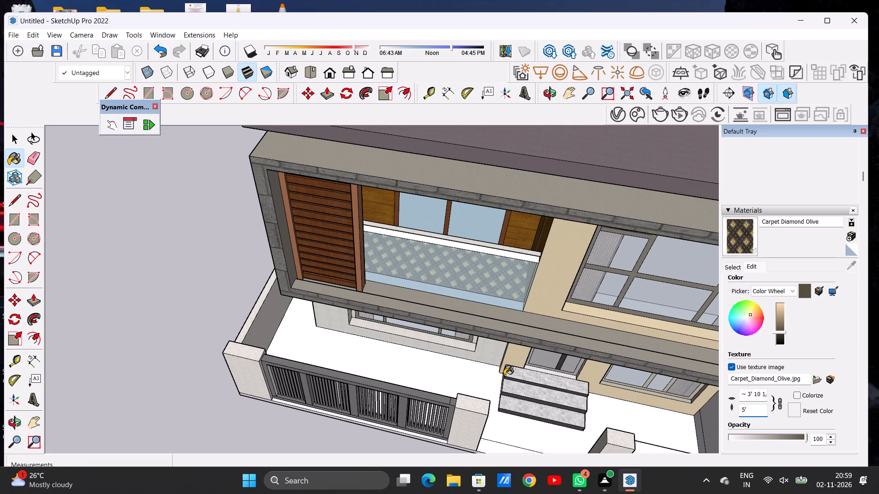
{"action": "left_click", "coordinate": [197, 333]}
{"action": "key", "text": "space"}
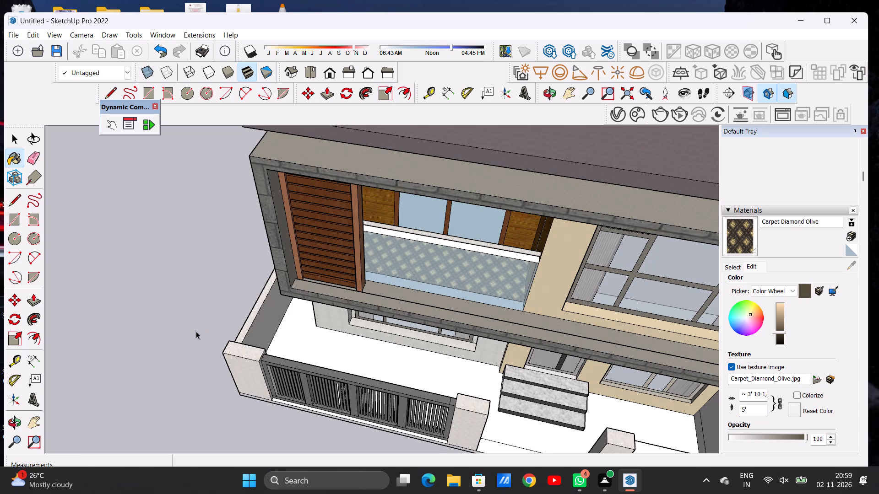
{"action": "scroll", "coordinate": [220, 309], "scroll_direction": "down", "scroll_amount": 8}
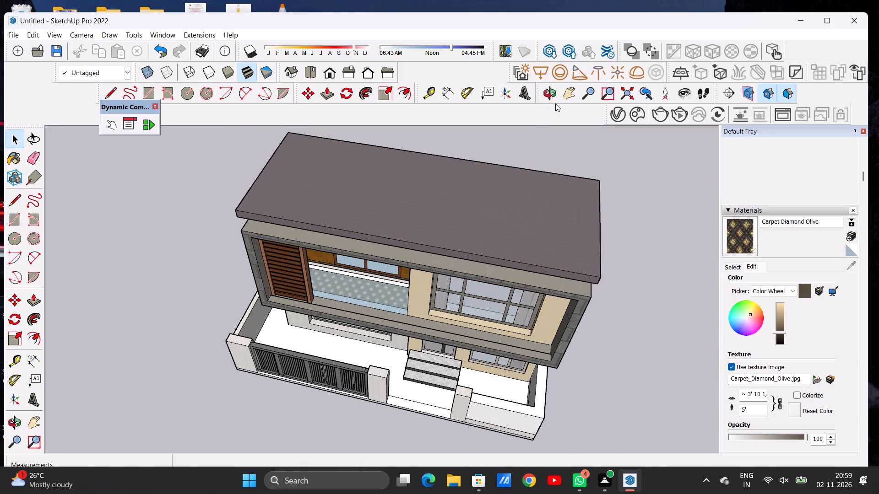
{"action": "left_click", "coordinate": [549, 87]}
{"action": "left_click_drag", "start_coordinate": [449, 285], "coordinate": [517, 178]}
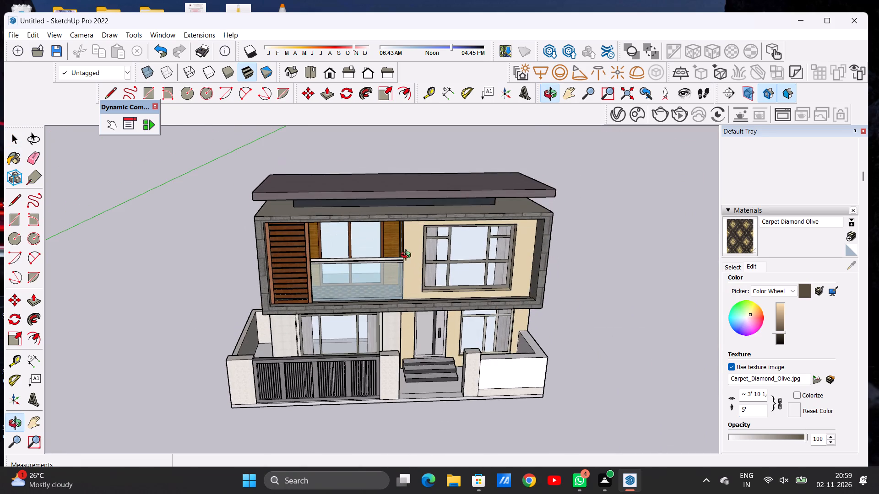
{"action": "scroll", "coordinate": [365, 288], "scroll_direction": "up", "scroll_amount": 3}
{"action": "left_click_drag", "start_coordinate": [360, 251], "coordinate": [236, 347]}
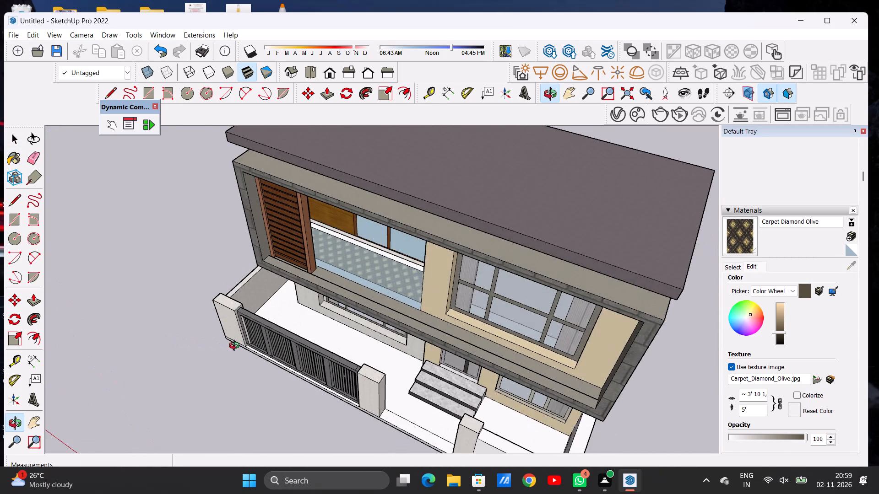
Examine the balcony with its glass railing and the whole front facade, up close and from a distance.
{"action": "left_click_drag", "start_coordinate": [236, 347], "coordinate": [193, 315]}
{"action": "scroll", "coordinate": [322, 266], "scroll_direction": "up", "scroll_amount": 7}
{"action": "scroll", "coordinate": [387, 218], "scroll_direction": "up", "scroll_amount": 8}
{"action": "left_click_drag", "start_coordinate": [426, 178], "coordinate": [310, 162]}
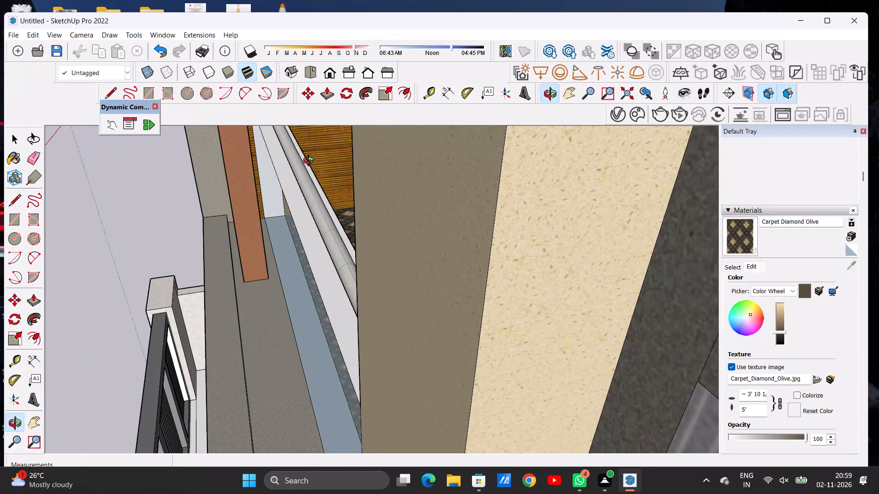
{"action": "left_click_drag", "start_coordinate": [272, 198], "coordinate": [426, 177]}
{"action": "scroll", "coordinate": [349, 225], "scroll_direction": "down", "scroll_amount": 10}
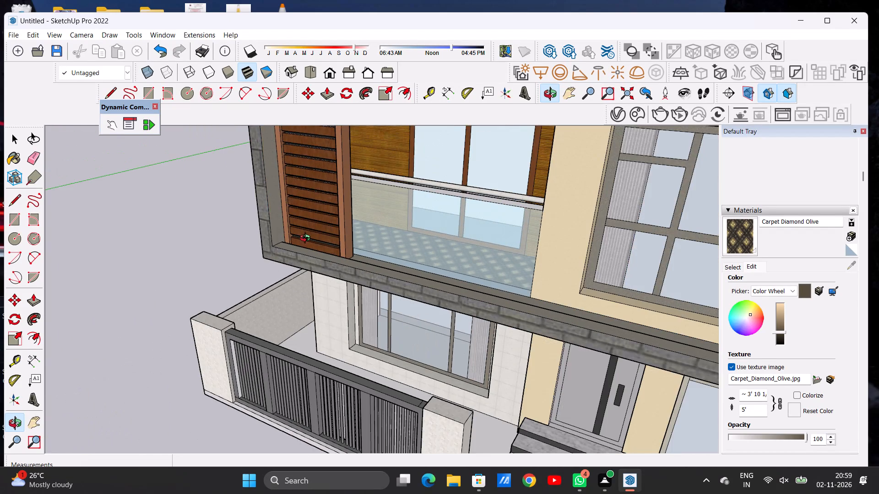
{"action": "left_click_drag", "start_coordinate": [307, 240], "coordinate": [563, 189]}
{"action": "left_click_drag", "start_coordinate": [498, 194], "coordinate": [409, 209]}
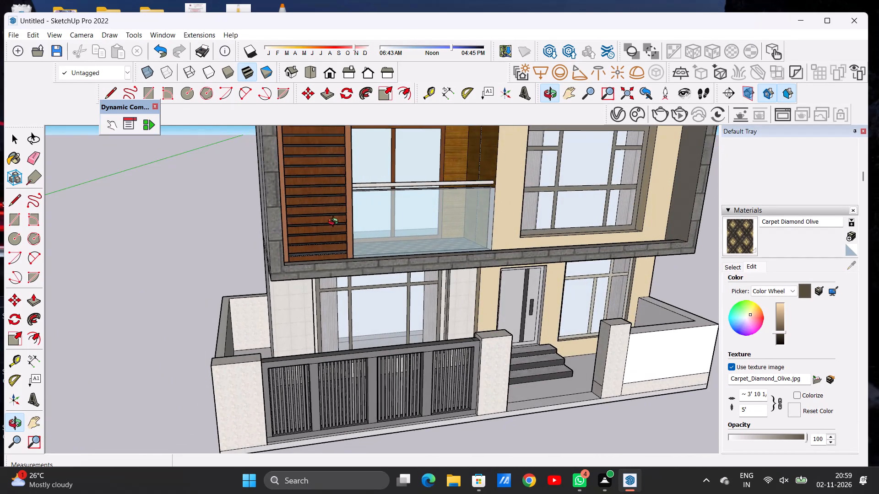
{"action": "scroll", "coordinate": [323, 231], "scroll_direction": "down", "scroll_amount": 10}
{"action": "scroll", "coordinate": [256, 236], "scroll_direction": "down", "scroll_amount": 2}
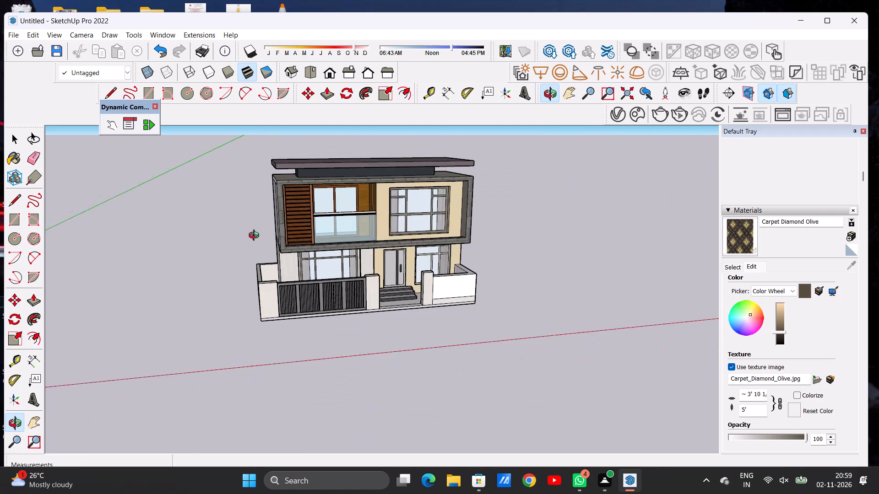
{"action": "scroll", "coordinate": [256, 236], "scroll_direction": "down", "scroll_amount": 1}
{"action": "scroll", "coordinate": [450, 271], "scroll_direction": "up", "scroll_amount": 3}
{"action": "scroll", "coordinate": [425, 271], "scroll_direction": "down", "scroll_amount": 1}
{"action": "scroll", "coordinate": [424, 272], "scroll_direction": "up", "scroll_amount": 2}
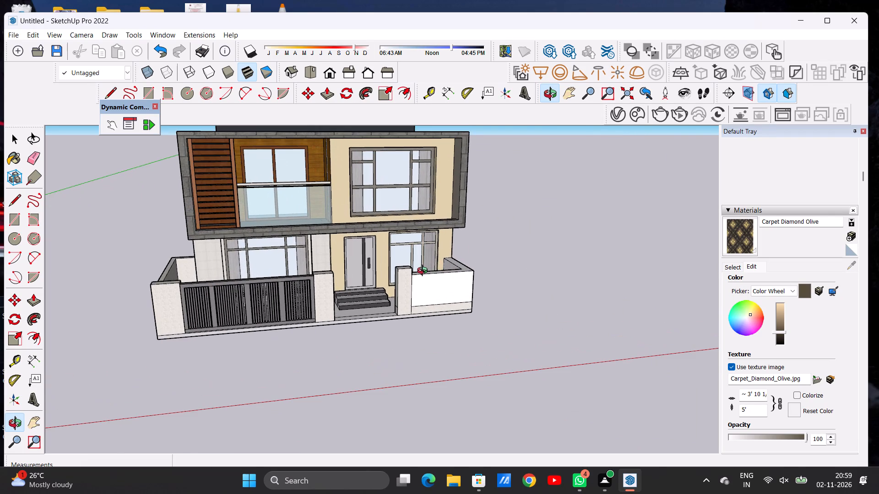
{"action": "left_click_drag", "start_coordinate": [394, 270], "coordinate": [208, 364]}
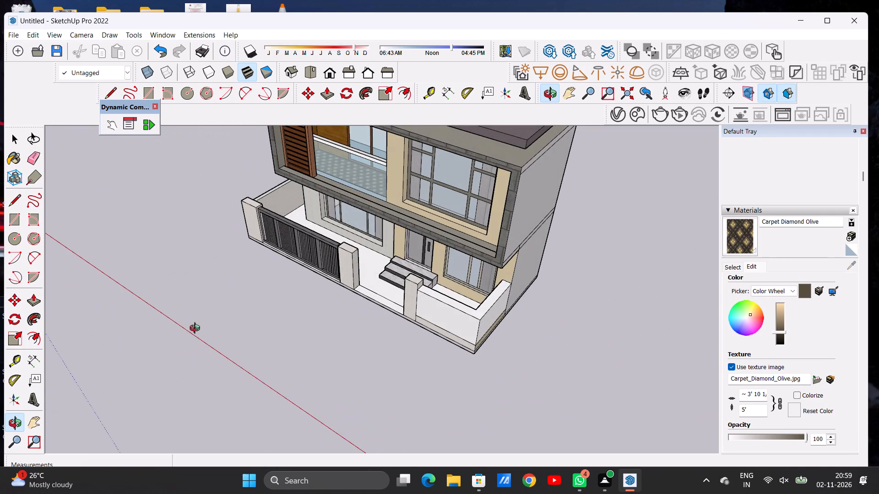
{"action": "scroll", "coordinate": [199, 317], "scroll_direction": "down", "scroll_amount": 3}
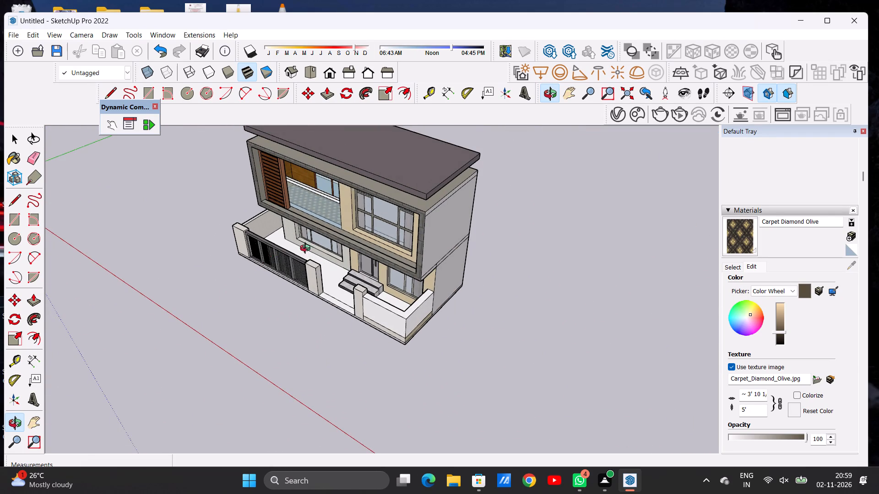
Examine the unpainted front yard floor around the entrance steps, gate and boundary walls from several angles.
{"action": "scroll", "coordinate": [307, 249], "scroll_direction": "up", "scroll_amount": 12}
{"action": "scroll", "coordinate": [331, 279], "scroll_direction": "up", "scroll_amount": 4}
{"action": "scroll", "coordinate": [331, 279], "scroll_direction": "down", "scroll_amount": 1}
{"action": "scroll", "coordinate": [331, 279], "scroll_direction": "up", "scroll_amount": 1}
{"action": "left_click_drag", "start_coordinate": [305, 287], "coordinate": [341, 284]}
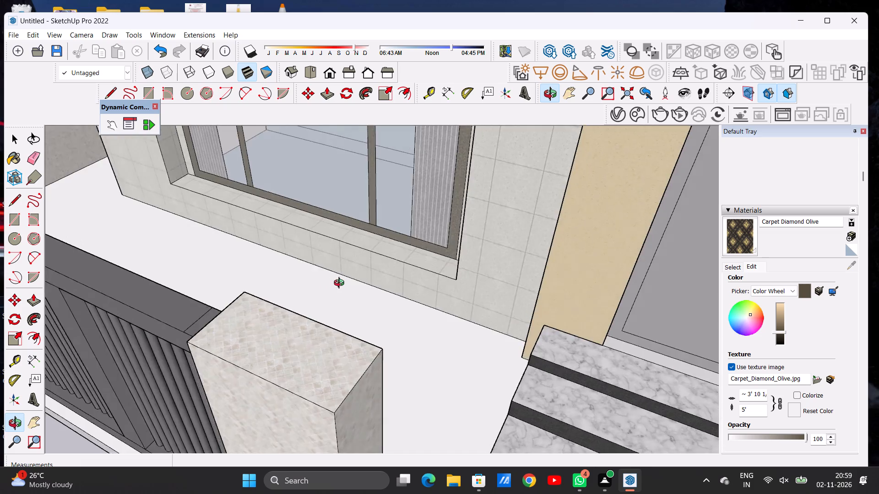
{"action": "left_click_drag", "start_coordinate": [341, 284], "coordinate": [510, 254]}
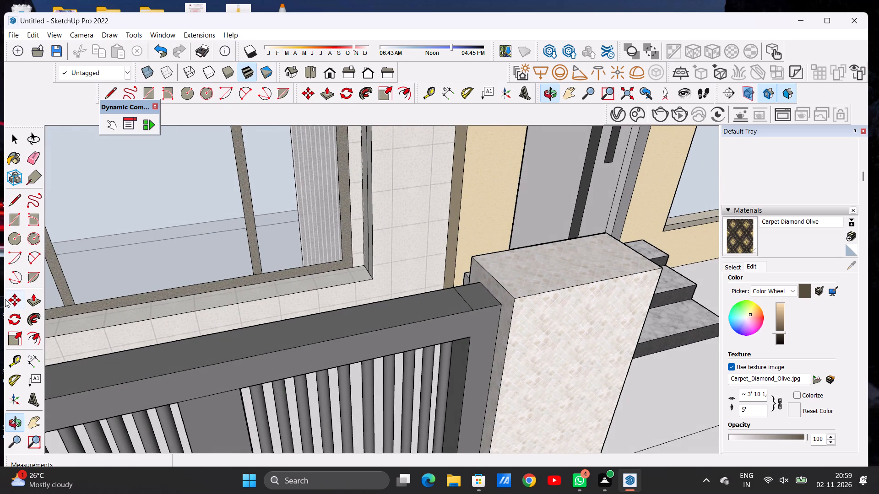
{"action": "left_click_drag", "start_coordinate": [13, 308], "coordinate": [102, 326]}
{"action": "left_click_drag", "start_coordinate": [132, 331], "coordinate": [307, 333]}
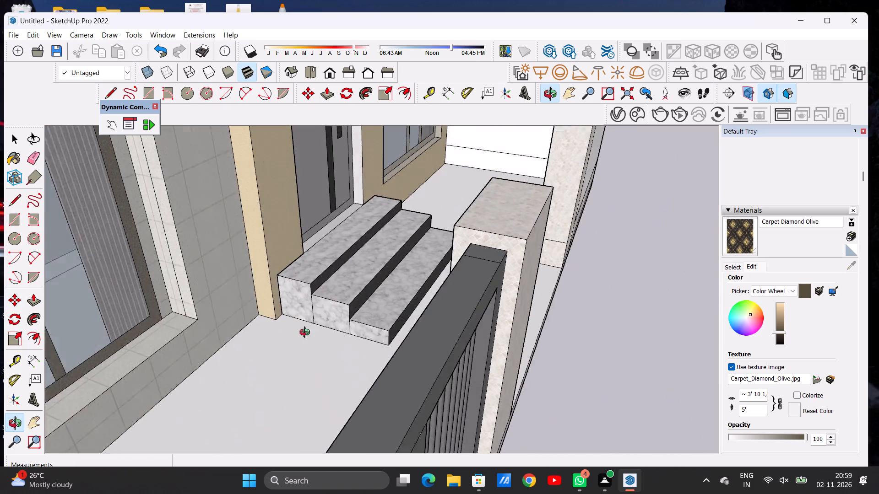
{"action": "left_click_drag", "start_coordinate": [307, 333], "coordinate": [220, 350]}
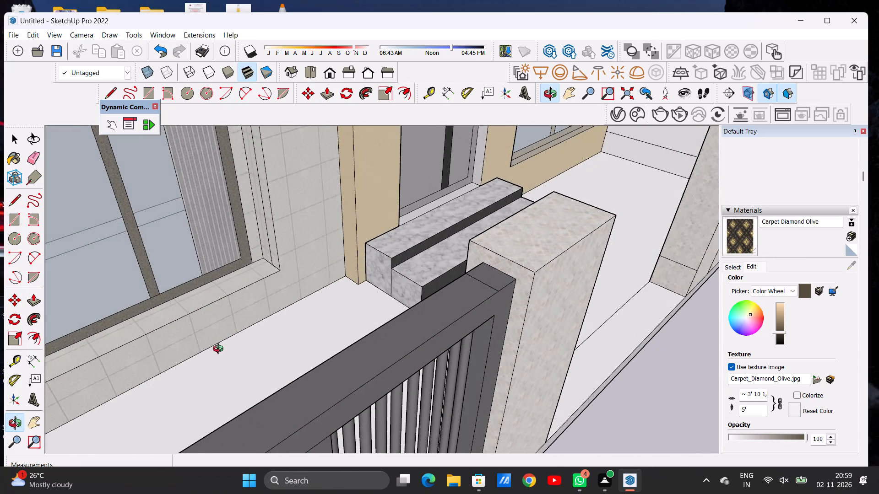
{"action": "scroll", "coordinate": [258, 332], "scroll_direction": "down", "scroll_amount": 5}
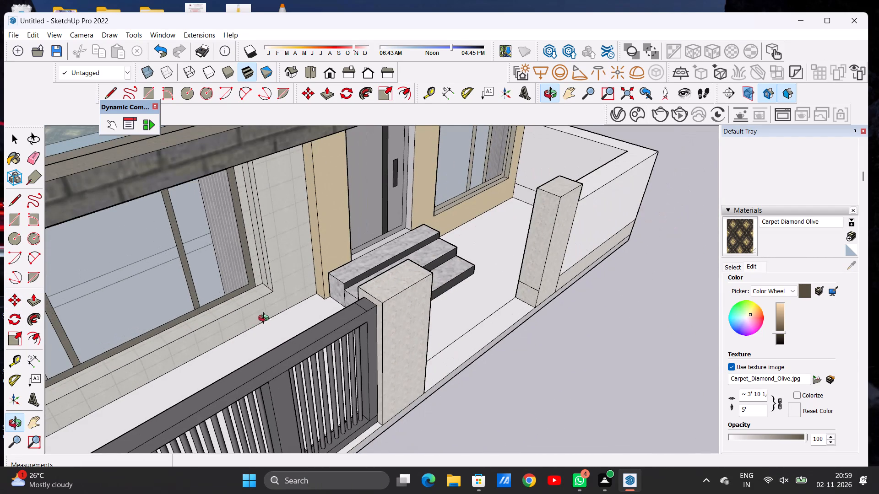
{"action": "scroll", "coordinate": [276, 314], "scroll_direction": "down", "scroll_amount": 5}
{"action": "left_click_drag", "start_coordinate": [242, 330], "coordinate": [320, 335]}
{"action": "scroll", "coordinate": [331, 306], "scroll_direction": "down", "scroll_amount": 6}
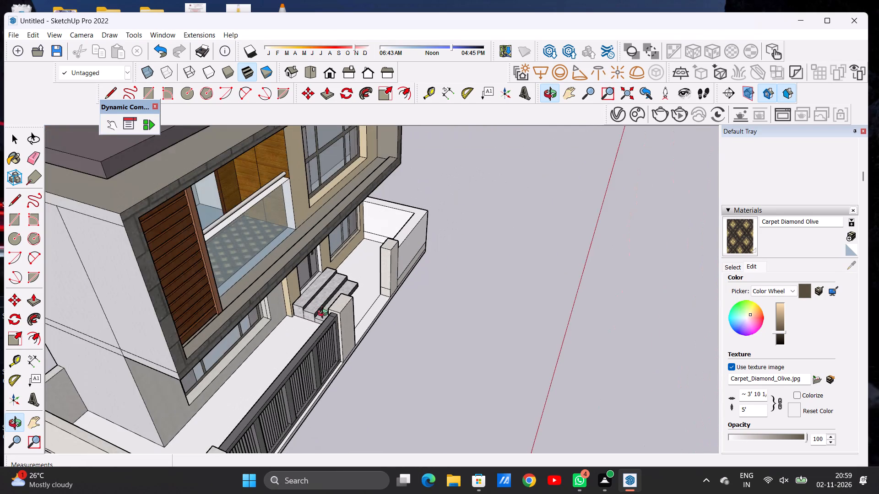
{"action": "scroll", "coordinate": [299, 311], "scroll_direction": "down", "scroll_amount": 4}
{"action": "scroll", "coordinate": [251, 402], "scroll_direction": "up", "scroll_amount": 11}
{"action": "left_click_drag", "start_coordinate": [252, 363], "coordinate": [242, 370]}
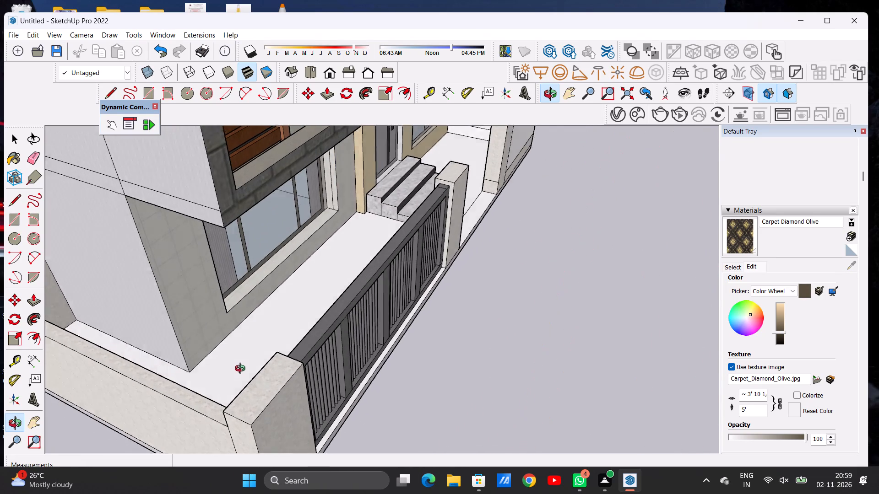
{"action": "left_click_drag", "start_coordinate": [242, 370], "coordinate": [215, 417]}
{"action": "scroll", "coordinate": [242, 333], "scroll_direction": "down", "scroll_amount": 4}
{"action": "left_click_drag", "start_coordinate": [242, 346], "coordinate": [244, 364]}
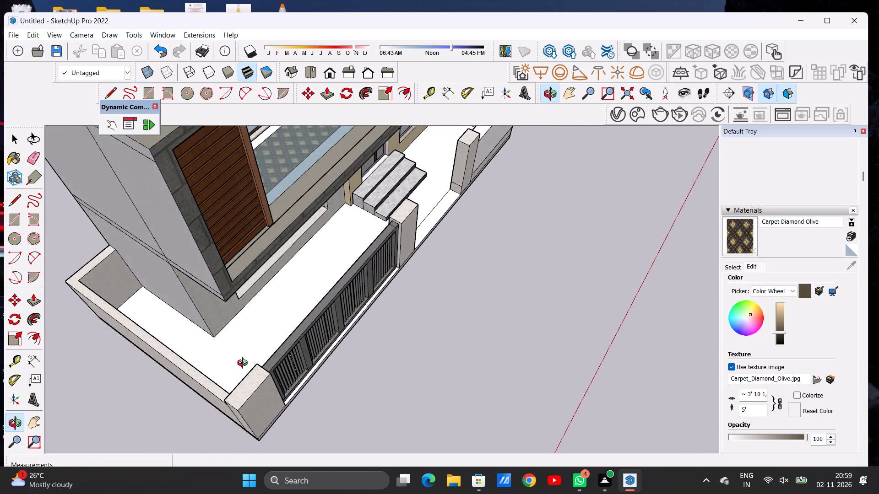
{"action": "left_click_drag", "start_coordinate": [244, 364], "coordinate": [214, 344]}
{"action": "scroll", "coordinate": [279, 268], "scroll_direction": "up", "scroll_amount": 2}
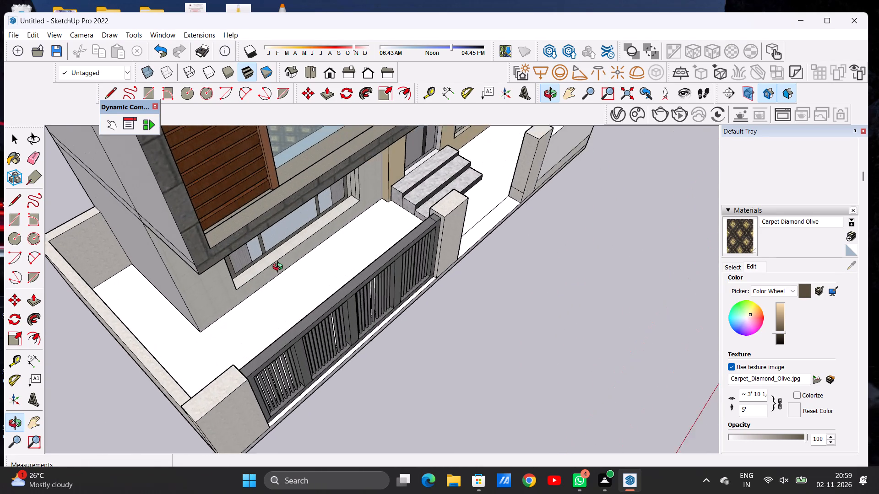
{"action": "scroll", "coordinate": [280, 268], "scroll_direction": "up", "scroll_amount": 2}
{"action": "scroll", "coordinate": [280, 279], "scroll_direction": "down", "scroll_amount": 5}
{"action": "scroll", "coordinate": [407, 170], "scroll_direction": "up", "scroll_amount": 7}
{"action": "scroll", "coordinate": [380, 205], "scroll_direction": "down", "scroll_amount": 1}
{"action": "scroll", "coordinate": [380, 205], "scroll_direction": "up", "scroll_amount": 3}
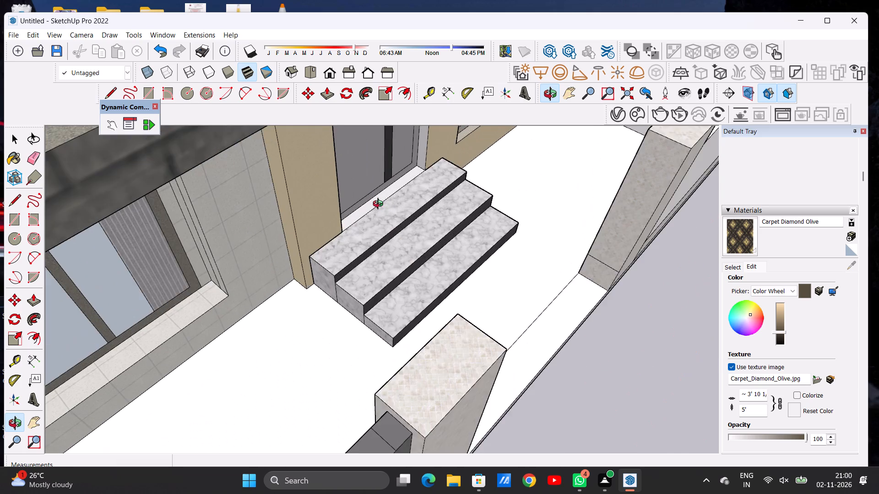
{"action": "scroll", "coordinate": [380, 205], "scroll_direction": "up", "scroll_amount": 2}
{"action": "scroll", "coordinate": [380, 205], "scroll_direction": "down", "scroll_amount": 1}
{"action": "scroll", "coordinate": [380, 205], "scroll_direction": "up", "scroll_amount": 4}
{"action": "scroll", "coordinate": [380, 205], "scroll_direction": "down", "scroll_amount": 18}
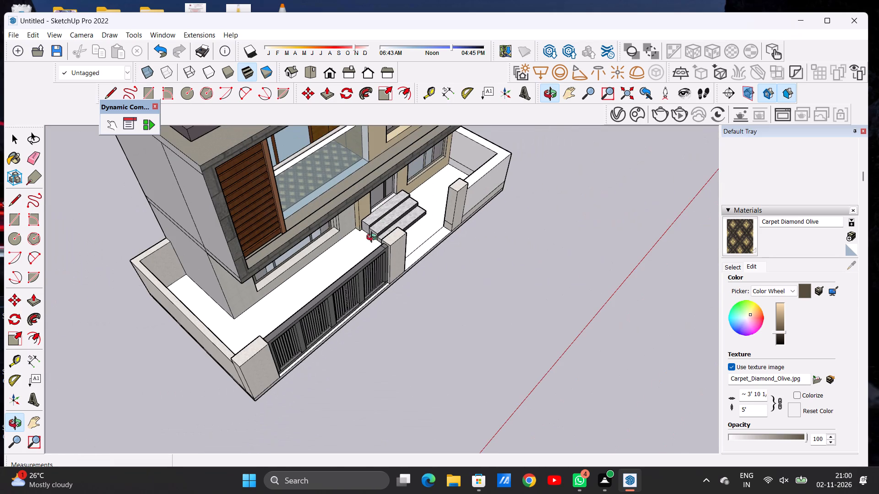
{"action": "left_click_drag", "start_coordinate": [342, 282], "coordinate": [345, 300]}
{"action": "scroll", "coordinate": [236, 322], "scroll_direction": "up", "scroll_amount": 5}
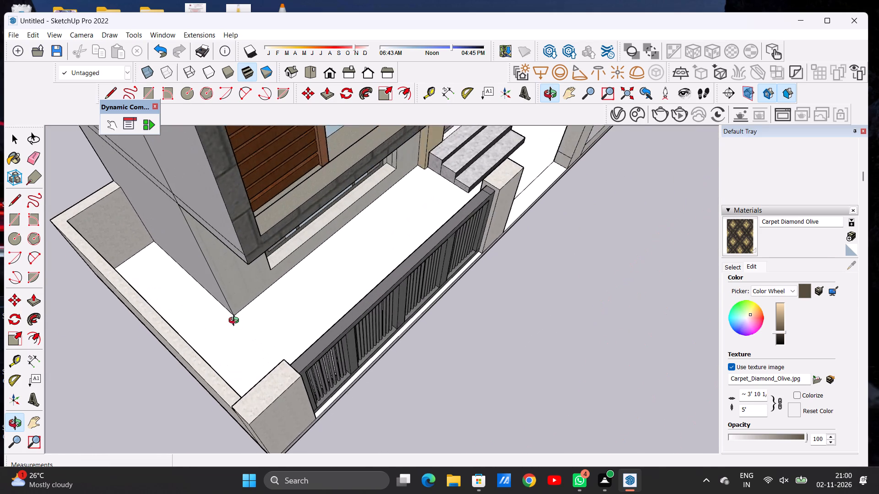
{"action": "scroll", "coordinate": [236, 322], "scroll_direction": "up", "scroll_amount": 2}
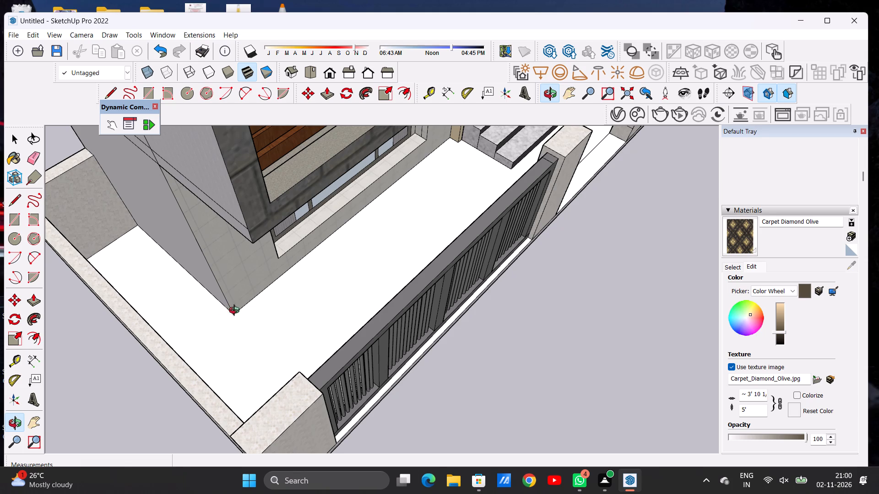
{"action": "scroll", "coordinate": [320, 271], "scroll_direction": "down", "scroll_amount": 4}
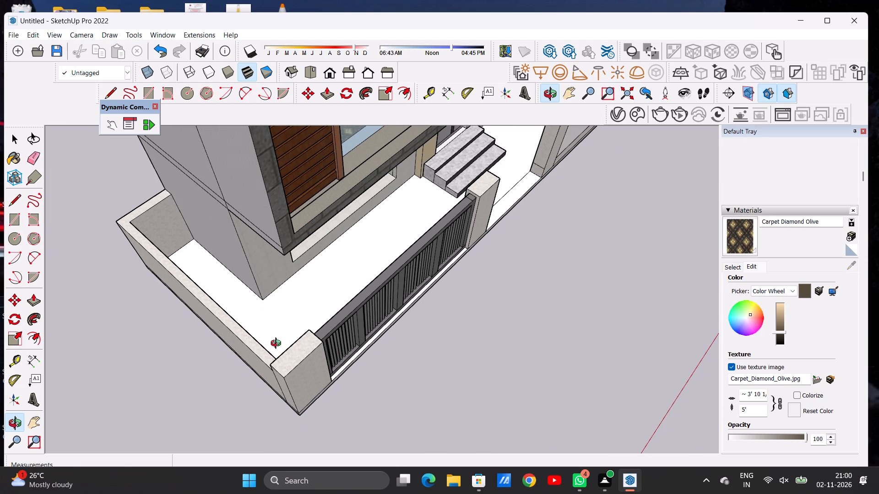
{"action": "left_click_drag", "start_coordinate": [278, 344], "coordinate": [273, 330]}
{"action": "left_click_drag", "start_coordinate": [269, 312], "coordinate": [271, 290]}
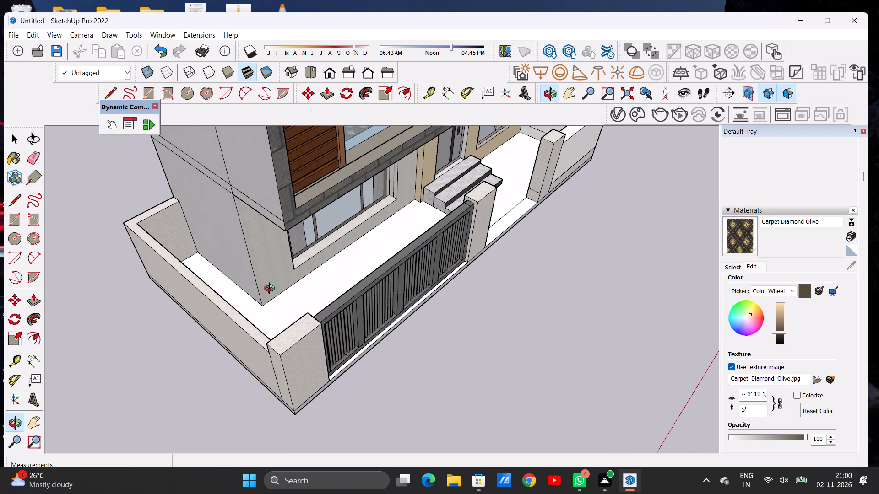
Paint the front yard floor between the house and the gate with Field Rectangle Tile from the Tile collection.
{"action": "scroll", "coordinate": [277, 320], "scroll_direction": "up", "scroll_amount": 1}
{"action": "scroll", "coordinate": [277, 320], "scroll_direction": "down", "scroll_amount": 1}
{"action": "scroll", "coordinate": [277, 320], "scroll_direction": "up", "scroll_amount": 1}
{"action": "scroll", "coordinate": [277, 320], "scroll_direction": "down", "scroll_amount": 1}
{"action": "scroll", "coordinate": [277, 320], "scroll_direction": "up", "scroll_amount": 4}
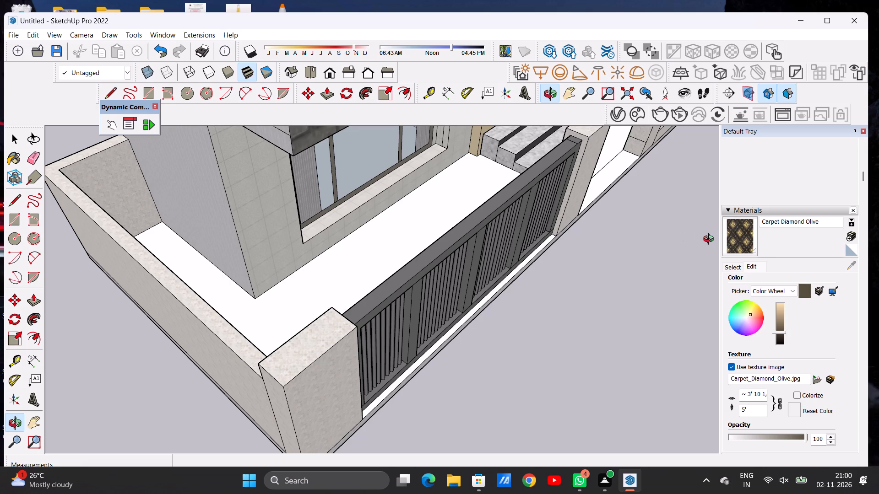
{"action": "left_click", "coordinate": [734, 268]}
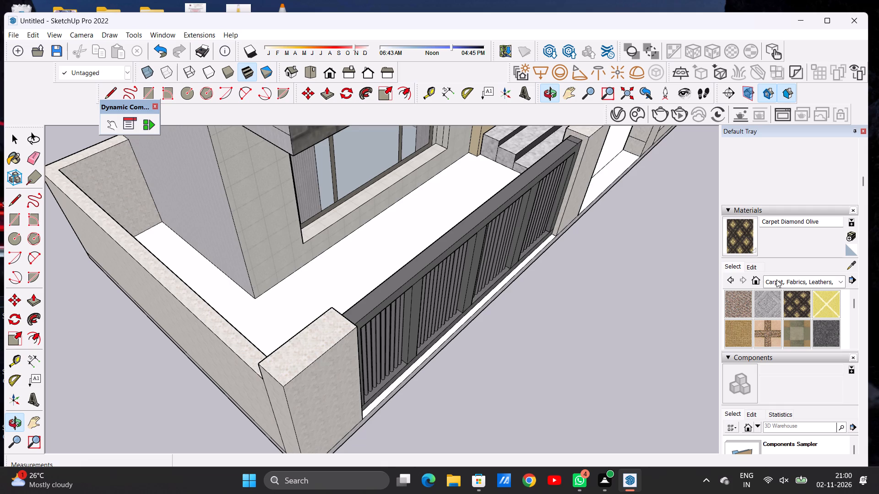
{"action": "left_click", "coordinate": [776, 279]}
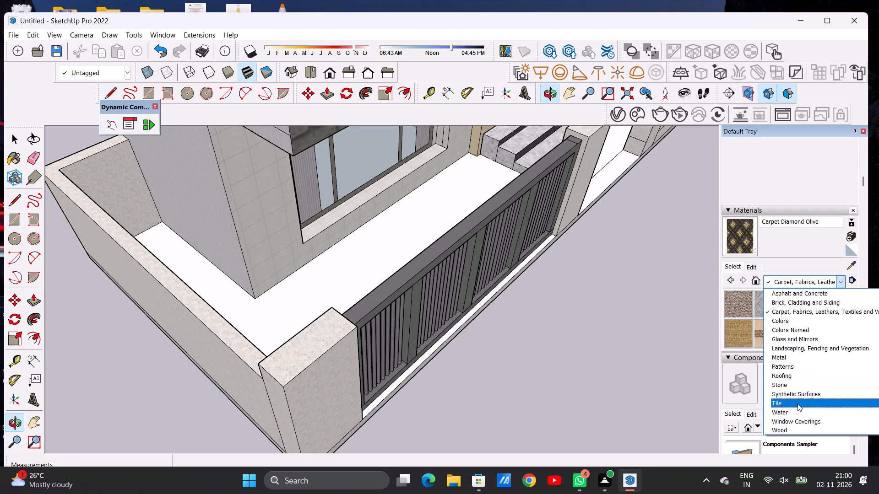
{"action": "left_click", "coordinate": [798, 403]}
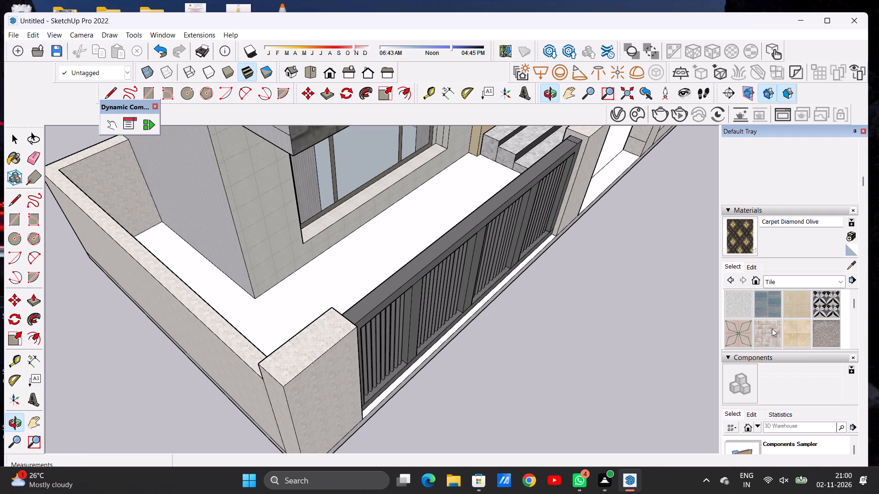
{"action": "left_click", "coordinate": [772, 328]}
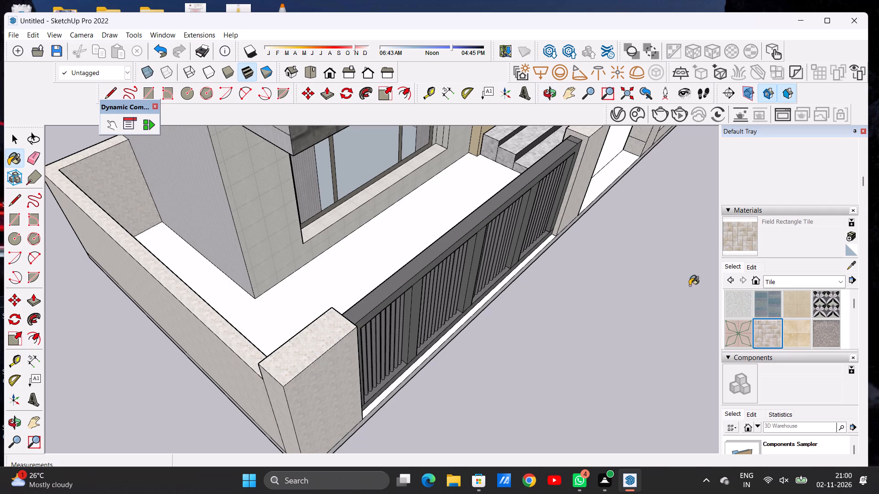
{"action": "scroll", "coordinate": [320, 288], "scroll_direction": "up", "scroll_amount": 6}
{"action": "left_click", "coordinate": [325, 290]}
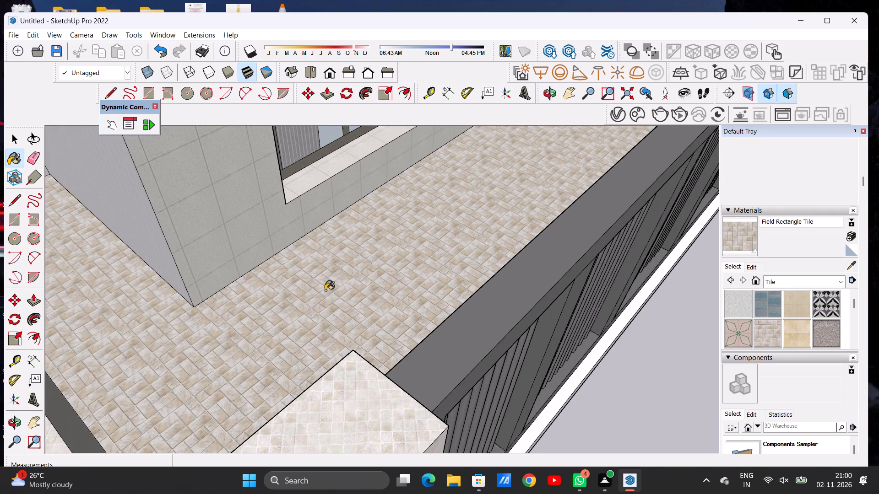
Set the Field Rectangle Tile texture width to 5' with the proportions locked, enlarging the tiles on the front yard floor.
{"action": "scroll", "coordinate": [325, 290], "scroll_direction": "down", "scroll_amount": 15}
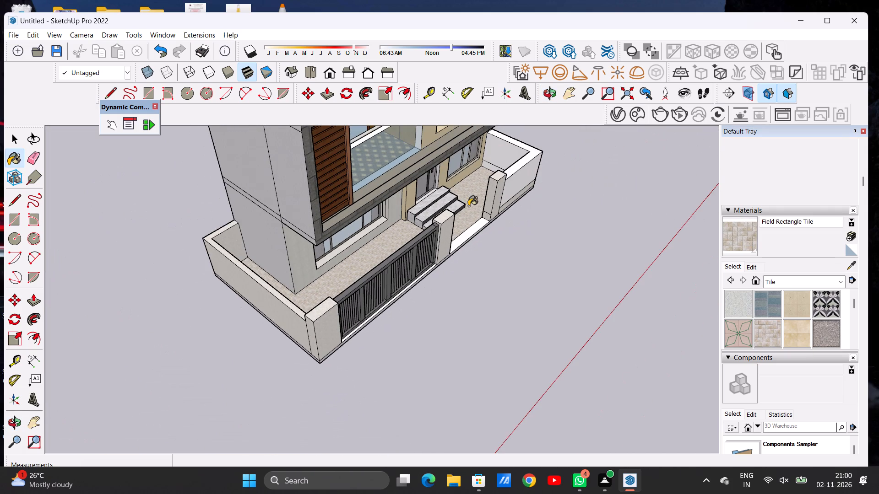
{"action": "scroll", "coordinate": [471, 201], "scroll_direction": "up", "scroll_amount": 11}
{"action": "scroll", "coordinate": [488, 205], "scroll_direction": "down", "scroll_amount": 8}
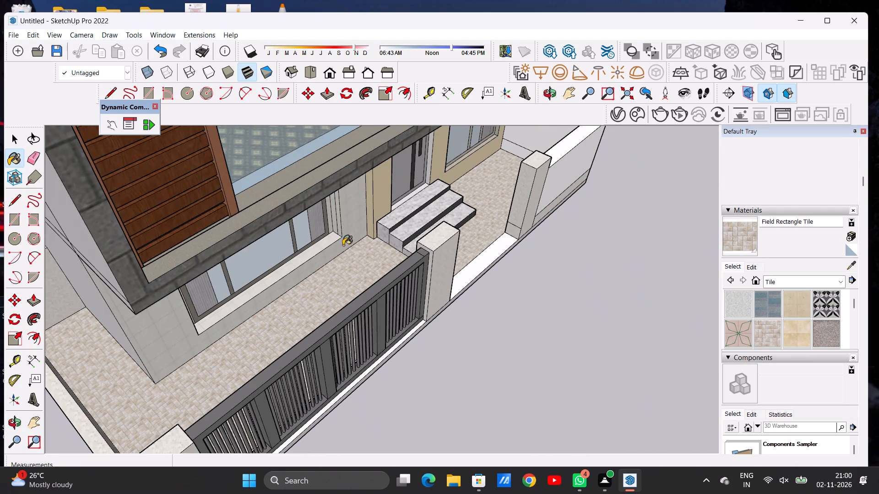
{"action": "scroll", "coordinate": [331, 293], "scroll_direction": "up", "scroll_amount": 6}
{"action": "scroll", "coordinate": [441, 257], "scroll_direction": "down", "scroll_amount": 5}
{"action": "scroll", "coordinate": [469, 252], "scroll_direction": "up", "scroll_amount": 1}
{"action": "scroll", "coordinate": [288, 340], "scroll_direction": "up", "scroll_amount": 2}
{"action": "scroll", "coordinate": [288, 347], "scroll_direction": "down", "scroll_amount": 1}
{"action": "scroll", "coordinate": [288, 348], "scroll_direction": "up", "scroll_amount": 3}
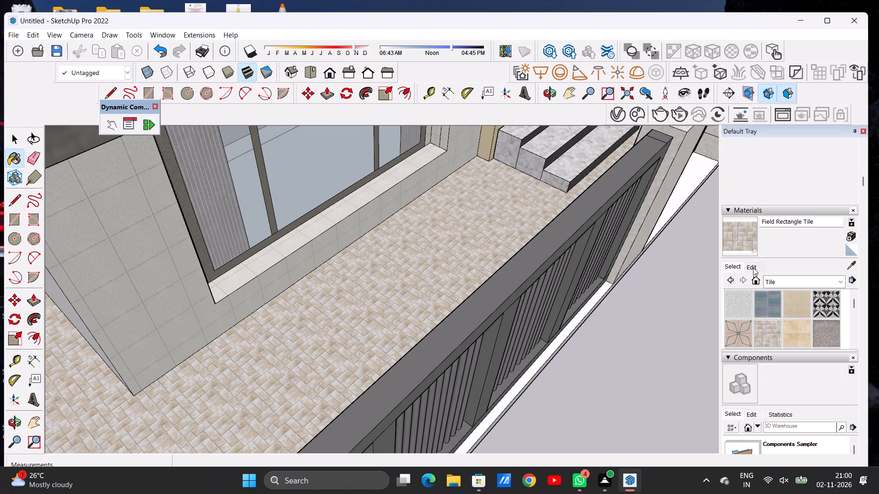
{"action": "left_click", "coordinate": [753, 268]}
{"action": "left_click", "coordinate": [756, 389]}
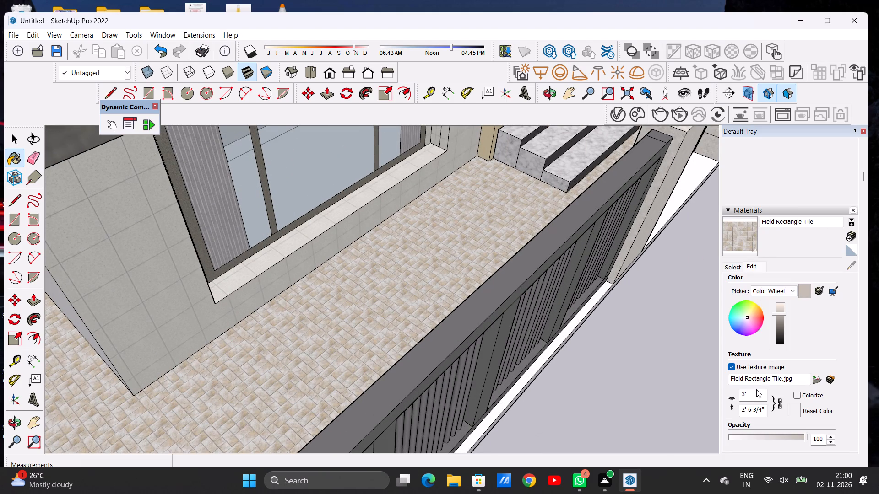
{"action": "left_click", "coordinate": [749, 394]}
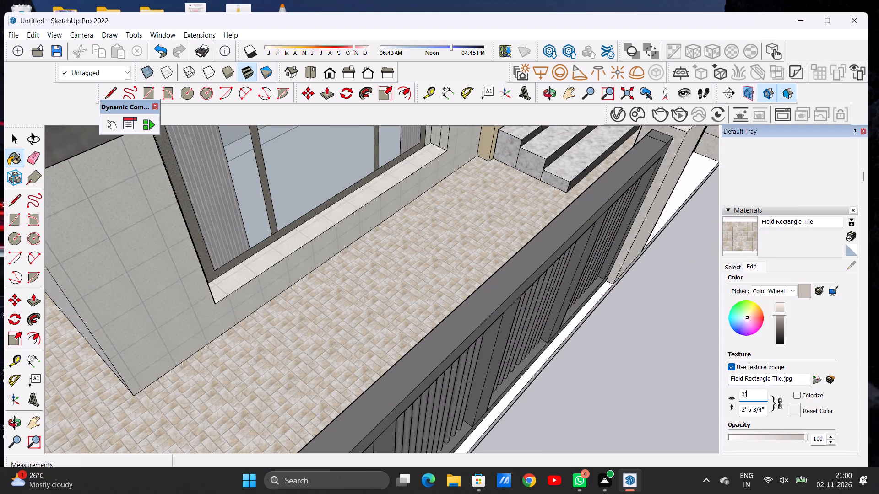
{"action": "key", "text": "BackSpace"}
{"action": "key", "text": "BackSpace"}
{"action": "key", "text": "BackSpace"}
{"action": "key", "text": "BackSpace"}
{"action": "key", "text": "BackSpace"}
{"action": "key", "text": "BackSpace"}
{"action": "key", "text": "BackSpace"}
{"action": "key", "text": "BackSpace"}
{"action": "key", "text": "BackSpace"}
{"action": "key", "text": "BackSpace"}
{"action": "key", "text": "BackSpace"}
{"action": "key", "text": "BackSpace"}
{"action": "key", "text": "BackSpace"}
{"action": "key", "text": "BackSpace"}
{"action": "key", "text": "BackSpace"}
{"action": "key", "text": "BackSpace"}
{"action": "key", "text": "BackSpace"}
{"action": "key", "text": "BackSpace"}
{"action": "key", "text": "BackSpace"}
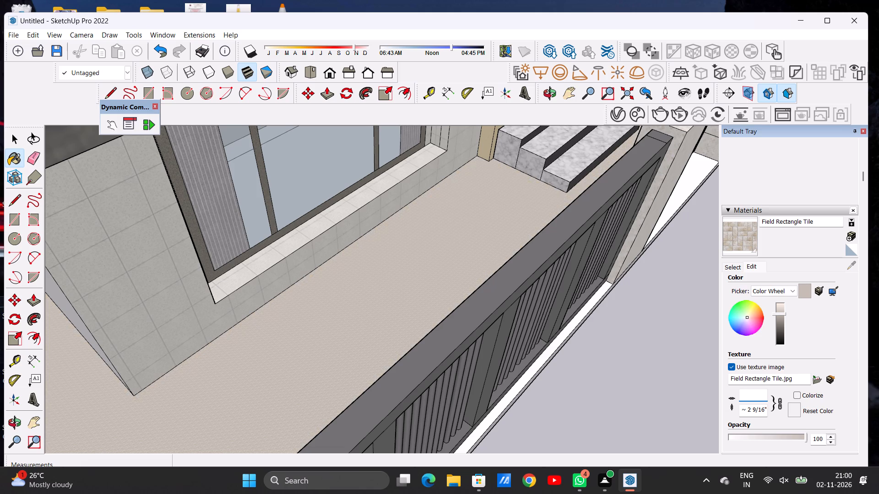
{"action": "key", "text": "5"}
{"action": "key", "text": "apostrophe"}
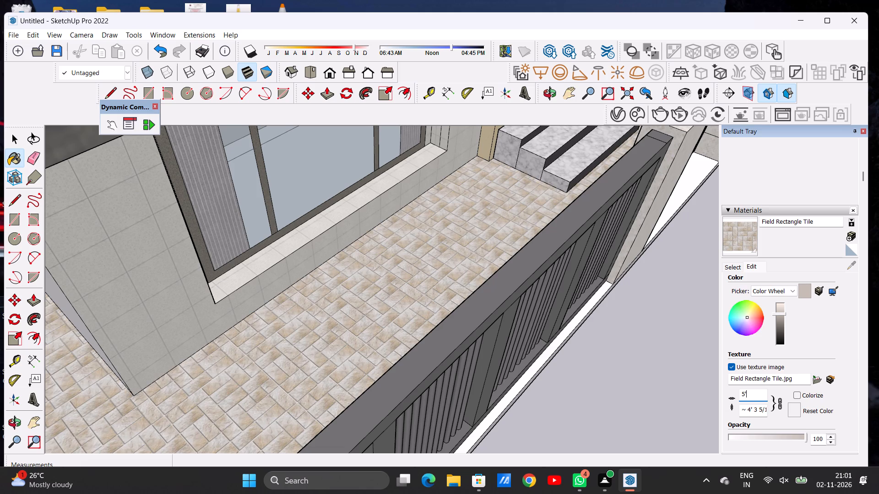
Set the Field Rectangle Tile texture width to 10' so the front yard floor shows larger tiles.
{"action": "key", "text": "BackSpace"}
{"action": "key", "text": "BackSpace"}
{"action": "key", "text": "BackSpace"}
{"action": "type", "text": "10'"}
{"action": "key", "text": "Return"}
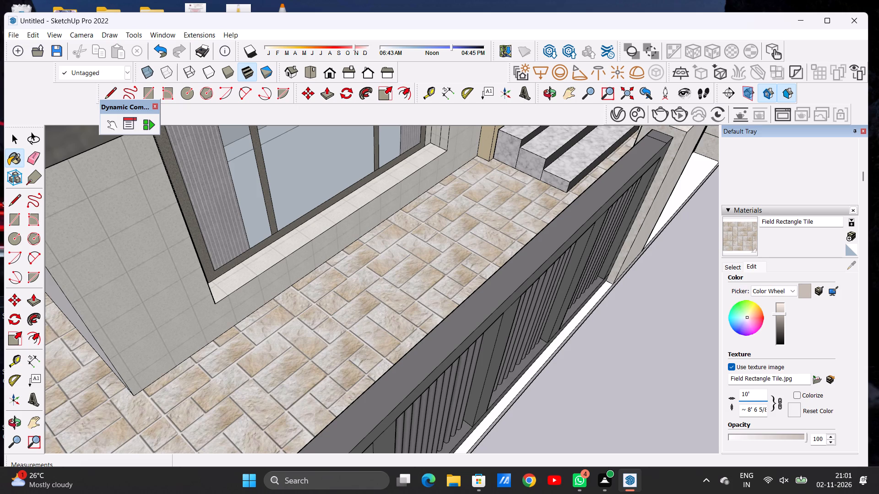
{"action": "key", "text": "space"}
Paint the white floor strip between the two entrance pillars, in front of the steps, with Field Rectangle Tile.
{"action": "scroll", "coordinate": [709, 397], "scroll_direction": "down", "scroll_amount": 7}
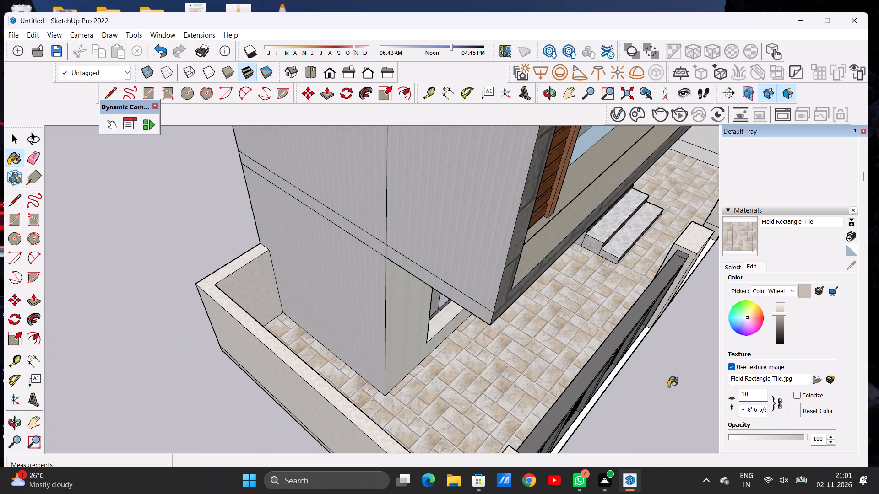
{"action": "scroll", "coordinate": [571, 381], "scroll_direction": "down", "scroll_amount": 2}
{"action": "scroll", "coordinate": [440, 292], "scroll_direction": "down", "scroll_amount": 5}
{"action": "scroll", "coordinate": [392, 261], "scroll_direction": "down", "scroll_amount": 3}
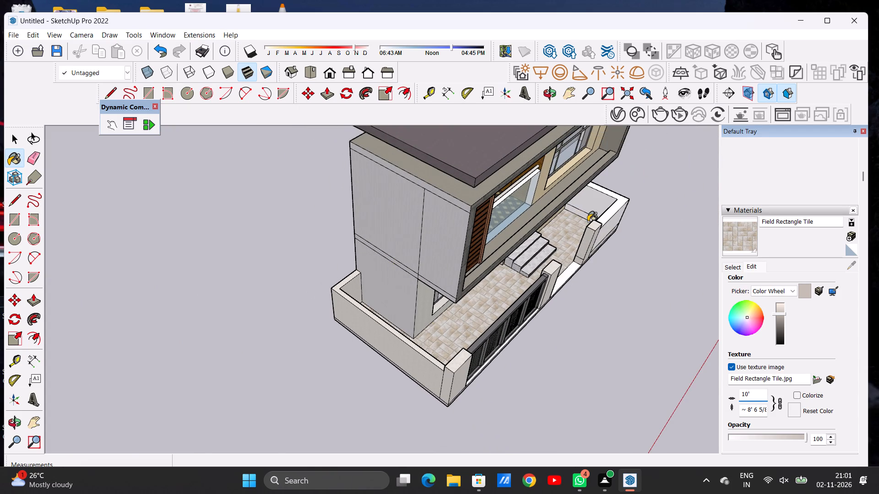
{"action": "scroll", "coordinate": [588, 221], "scroll_direction": "up", "scroll_amount": 5}
{"action": "scroll", "coordinate": [562, 316], "scroll_direction": "up", "scroll_amount": 7}
{"action": "scroll", "coordinate": [561, 318], "scroll_direction": "down", "scroll_amount": 1}
{"action": "scroll", "coordinate": [541, 321], "scroll_direction": "up", "scroll_amount": 14}
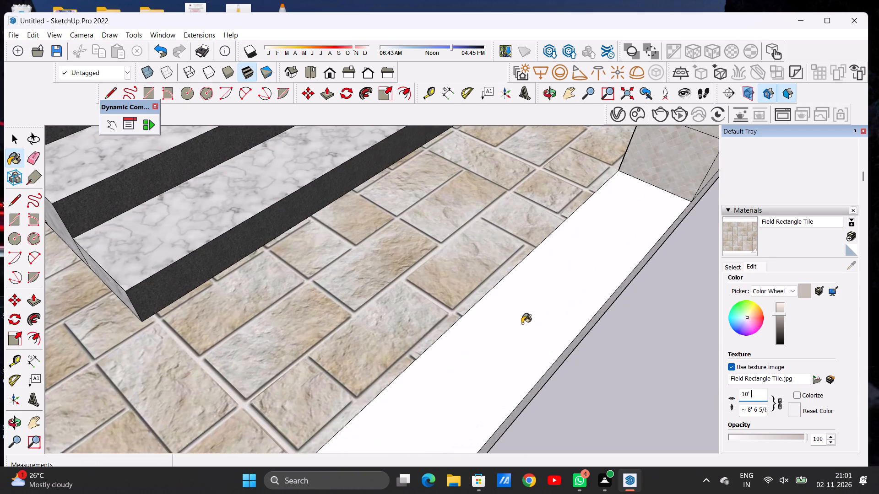
{"action": "left_click", "coordinate": [516, 323]}
{"action": "scroll", "coordinate": [478, 301], "scroll_direction": "down", "scroll_amount": 9}
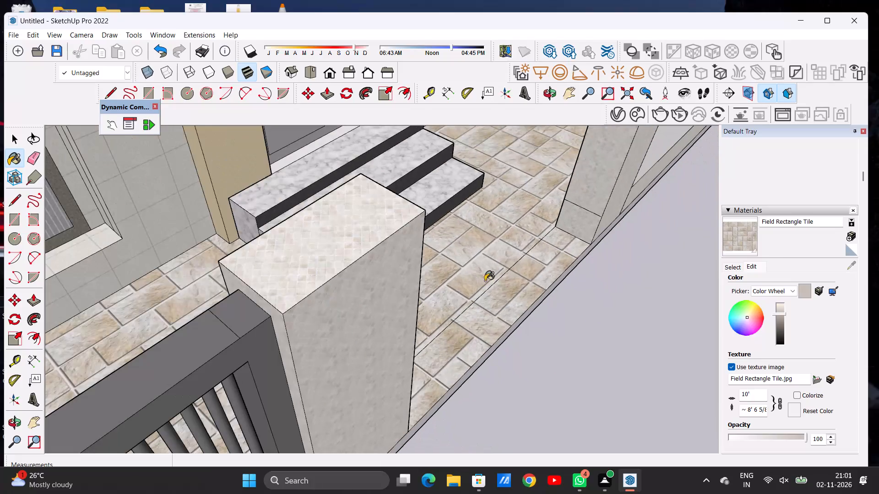
{"action": "scroll", "coordinate": [479, 274], "scroll_direction": "down", "scroll_amount": 5}
{"action": "key", "text": "space"}
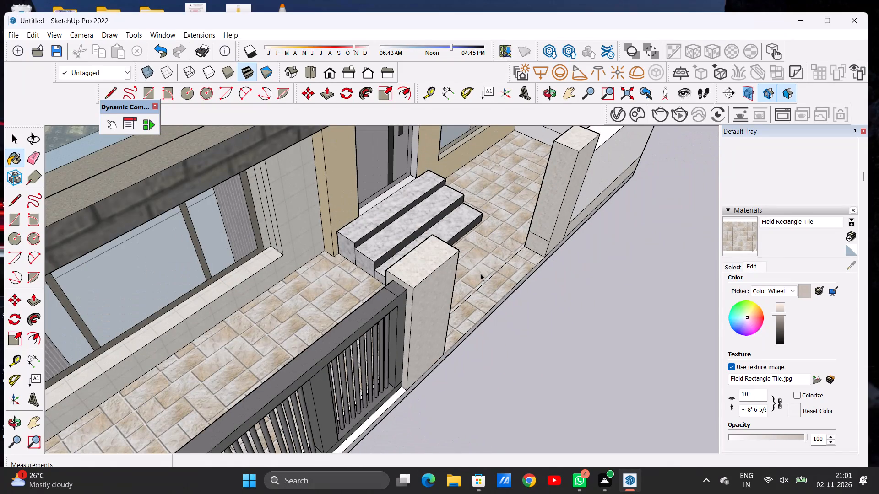
Examine the tiled front yard, entrance steps, gate and boundary walls from the front, the side and inside the yard.
{"action": "key", "text": "o"}
{"action": "scroll", "coordinate": [478, 239], "scroll_direction": "down", "scroll_amount": 6}
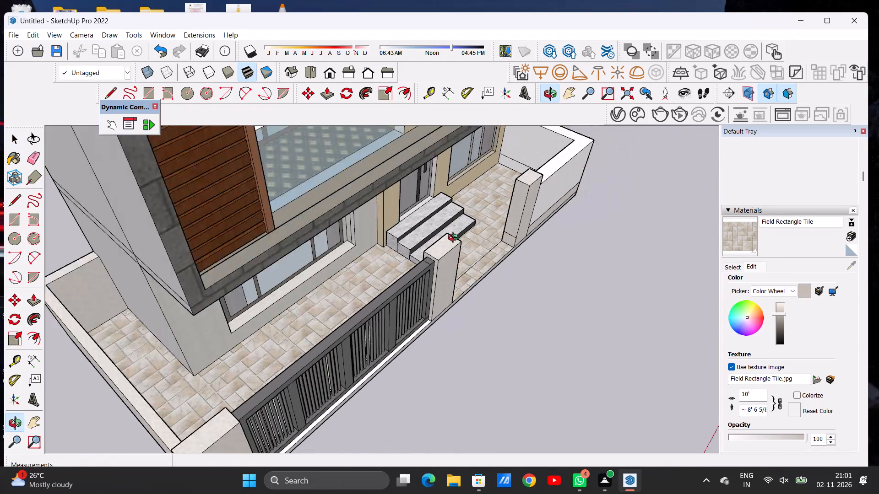
{"action": "scroll", "coordinate": [455, 239], "scroll_direction": "down", "scroll_amount": 1}
{"action": "left_click_drag", "start_coordinate": [470, 291], "coordinate": [349, 156]}
{"action": "left_click_drag", "start_coordinate": [462, 298], "coordinate": [450, 363]}
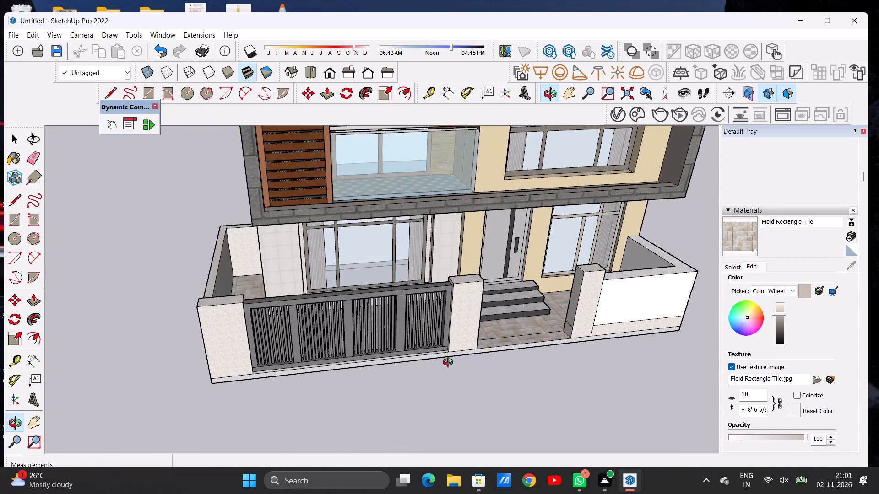
{"action": "left_click_drag", "start_coordinate": [450, 363], "coordinate": [436, 405]}
{"action": "scroll", "coordinate": [603, 284], "scroll_direction": "up", "scroll_amount": 5}
{"action": "left_click_drag", "start_coordinate": [506, 279], "coordinate": [471, 365]}
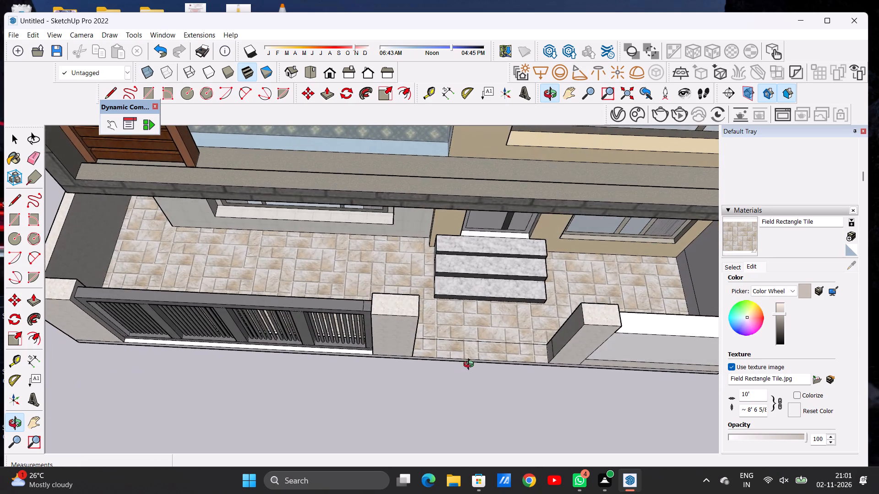
{"action": "left_click_drag", "start_coordinate": [471, 365], "coordinate": [384, 290]}
{"action": "left_click_drag", "start_coordinate": [504, 327], "coordinate": [532, 305]}
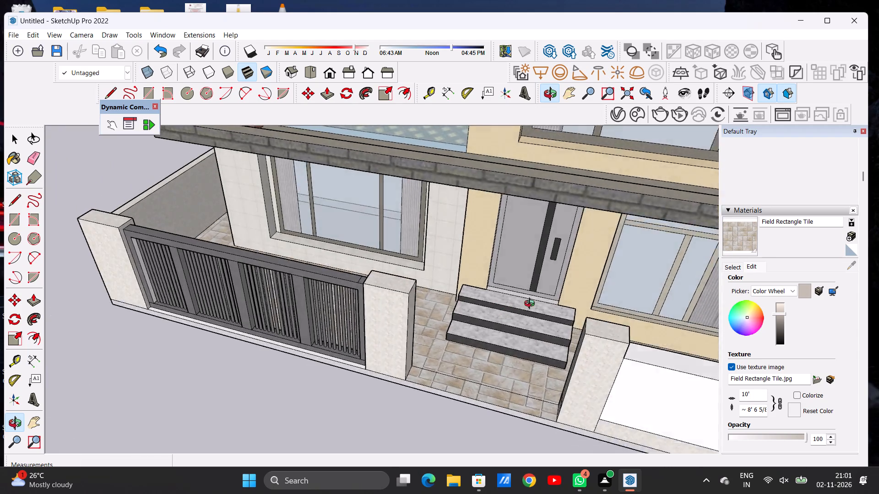
{"action": "left_click_drag", "start_coordinate": [532, 305], "coordinate": [585, 268]}
{"action": "scroll", "coordinate": [433, 301], "scroll_direction": "down", "scroll_amount": 2}
{"action": "left_click_drag", "start_coordinate": [445, 336], "coordinate": [462, 243]}
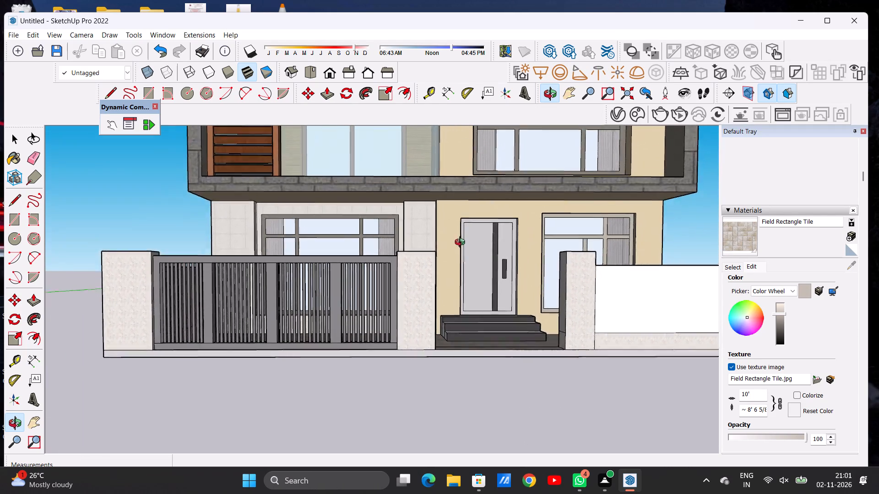
{"action": "left_click_drag", "start_coordinate": [462, 243], "coordinate": [454, 284]}
{"action": "scroll", "coordinate": [391, 302], "scroll_direction": "down", "scroll_amount": 11}
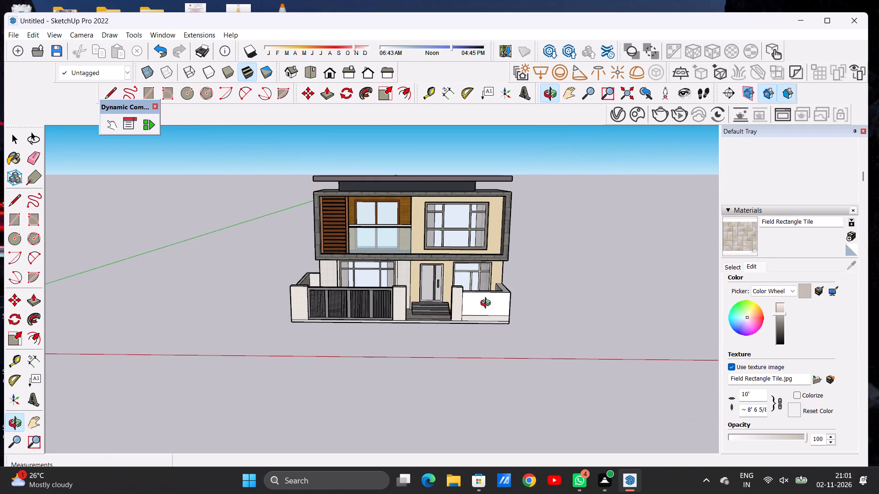
{"action": "left_click_drag", "start_coordinate": [521, 306], "coordinate": [529, 302]}
{"action": "left_click_drag", "start_coordinate": [332, 294], "coordinate": [506, 351]}
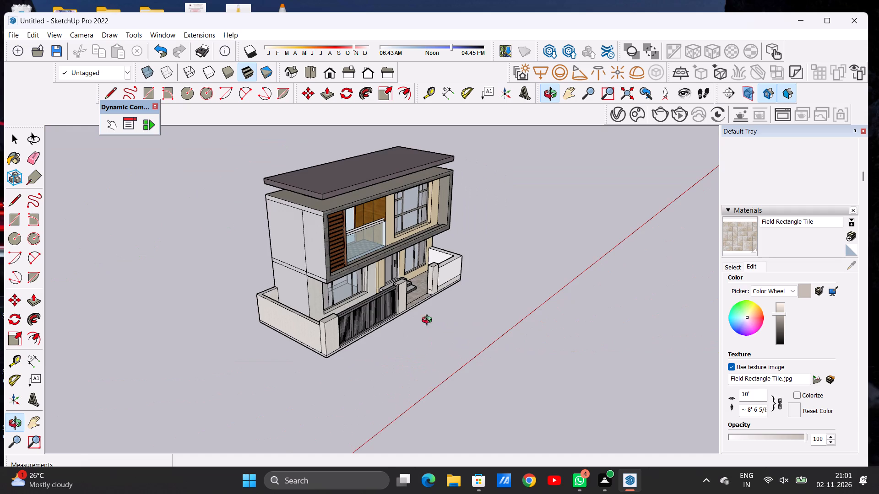
{"action": "left_click_drag", "start_coordinate": [343, 303], "coordinate": [509, 302]}
{"action": "left_click_drag", "start_coordinate": [382, 325], "coordinate": [433, 291]}
{"action": "scroll", "coordinate": [361, 304], "scroll_direction": "up", "scroll_amount": 2}
{"action": "scroll", "coordinate": [361, 304], "scroll_direction": "down", "scroll_amount": 1}
{"action": "scroll", "coordinate": [361, 304], "scroll_direction": "up", "scroll_amount": 4}
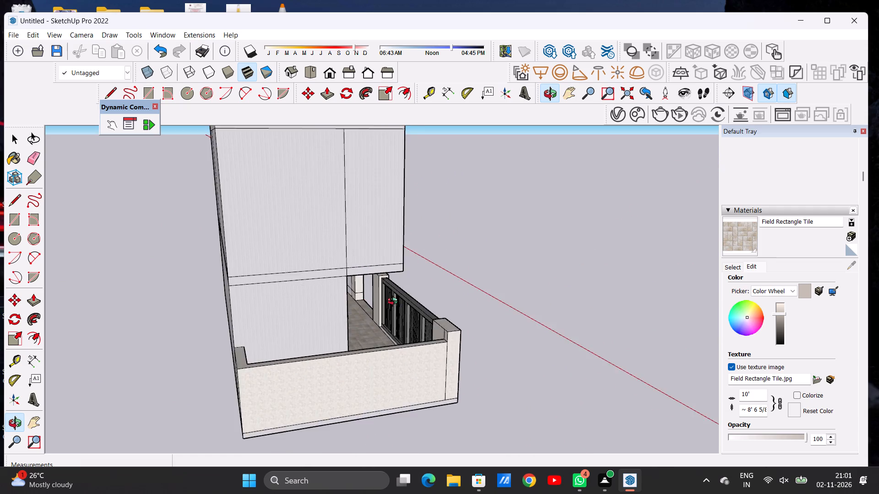
{"action": "scroll", "coordinate": [395, 302], "scroll_direction": "up", "scroll_amount": 1}
{"action": "scroll", "coordinate": [395, 302], "scroll_direction": "down", "scroll_amount": 1}
{"action": "scroll", "coordinate": [395, 302], "scroll_direction": "up", "scroll_amount": 4}
{"action": "scroll", "coordinate": [383, 298], "scroll_direction": "down", "scroll_amount": 1}
{"action": "scroll", "coordinate": [383, 298], "scroll_direction": "up", "scroll_amount": 1}
{"action": "scroll", "coordinate": [382, 297], "scroll_direction": "down", "scroll_amount": 1}
{"action": "scroll", "coordinate": [381, 296], "scroll_direction": "up", "scroll_amount": 13}
{"action": "left_click_drag", "start_coordinate": [323, 279], "coordinate": [355, 274]}
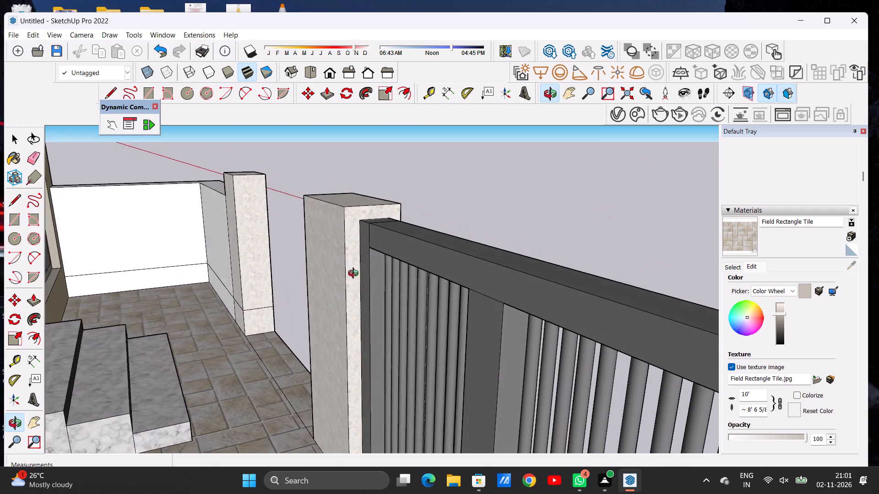
{"action": "left_click_drag", "start_coordinate": [355, 274], "coordinate": [372, 270]}
{"action": "left_click_drag", "start_coordinate": [391, 264], "coordinate": [301, 267]}
{"action": "scroll", "coordinate": [413, 272], "scroll_direction": "down", "scroll_amount": 4}
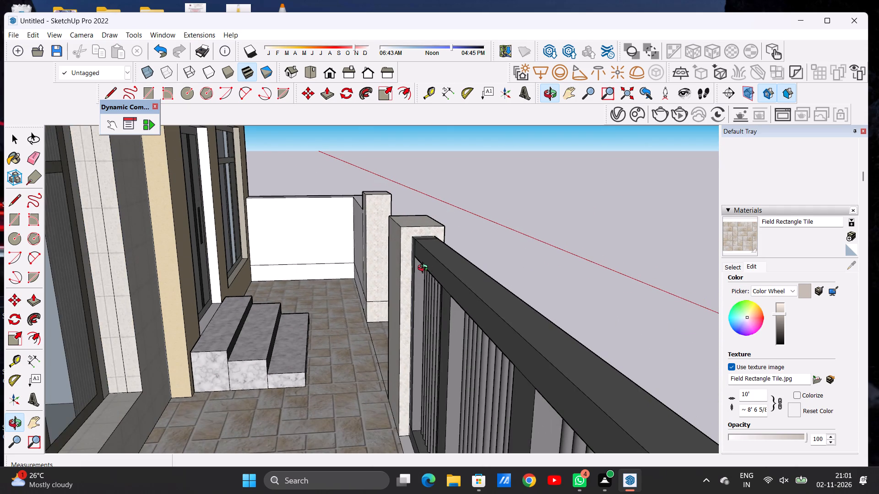
{"action": "left_click_drag", "start_coordinate": [471, 267], "coordinate": [262, 257]}
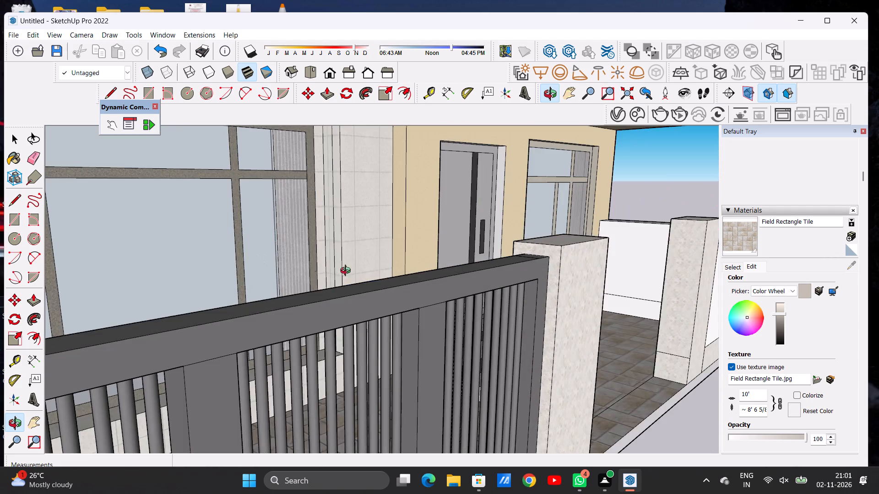
{"action": "left_click_drag", "start_coordinate": [440, 265], "coordinate": [389, 257]}
{"action": "scroll", "coordinate": [387, 257], "scroll_direction": "down", "scroll_amount": 5}
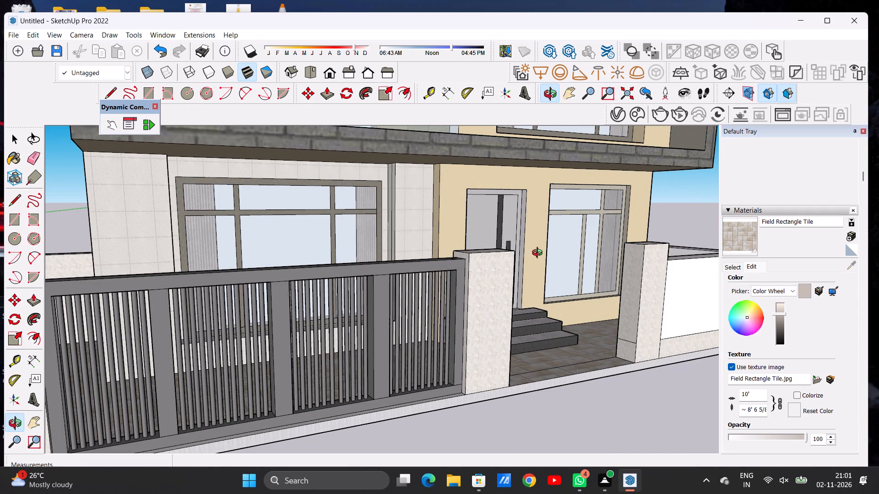
{"action": "scroll", "coordinate": [504, 318], "scroll_direction": "up", "scroll_amount": 10}
{"action": "scroll", "coordinate": [505, 322], "scroll_direction": "down", "scroll_amount": 1}
{"action": "scroll", "coordinate": [505, 322], "scroll_direction": "up", "scroll_amount": 4}
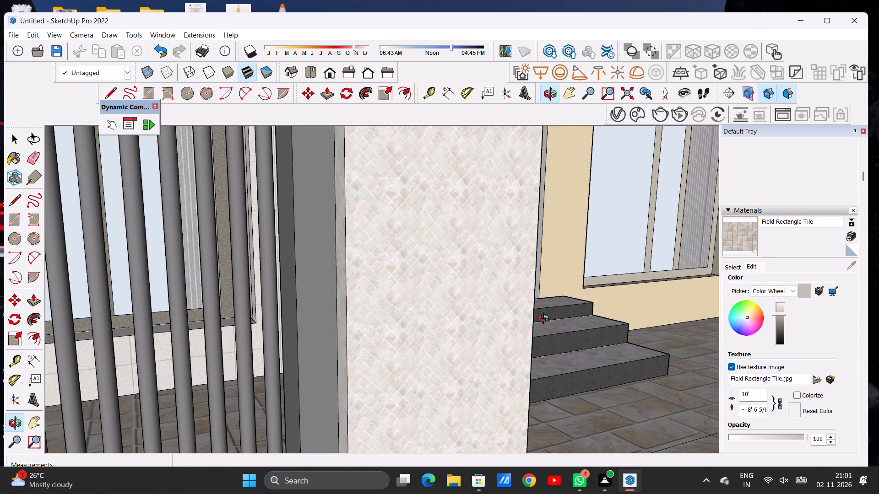
Paint the low base bands on the inner faces of the boundary walls beyond the entrance steps with Tile Travertine 2 inch from the Tile collection.
{"action": "left_click", "coordinate": [738, 265]}
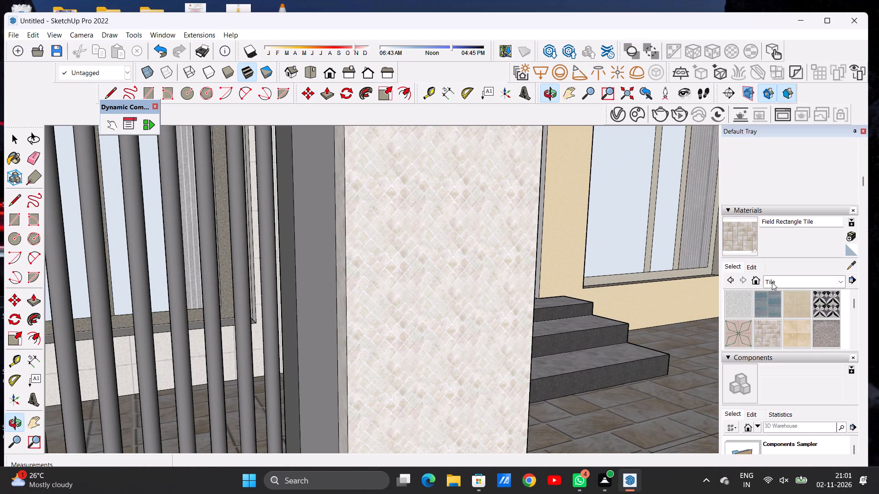
{"action": "scroll", "coordinate": [777, 324], "scroll_direction": "down", "scroll_amount": 3}
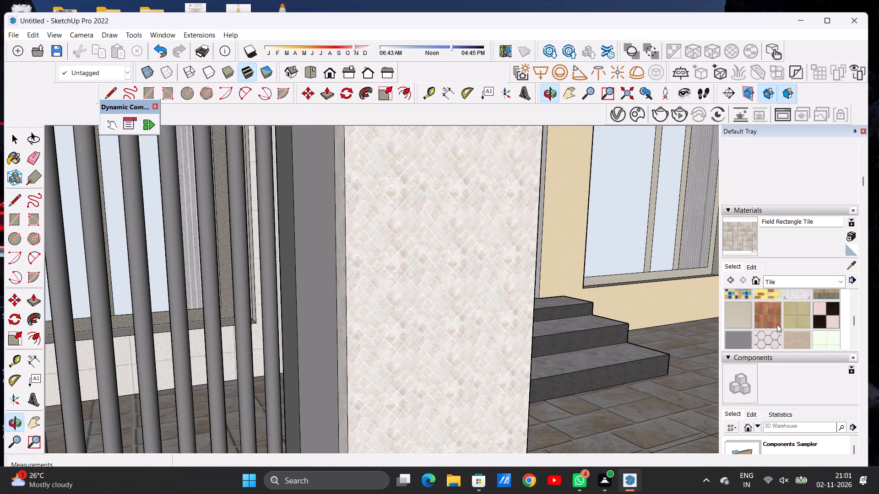
{"action": "scroll", "coordinate": [778, 316], "scroll_direction": "down", "scroll_amount": 1}
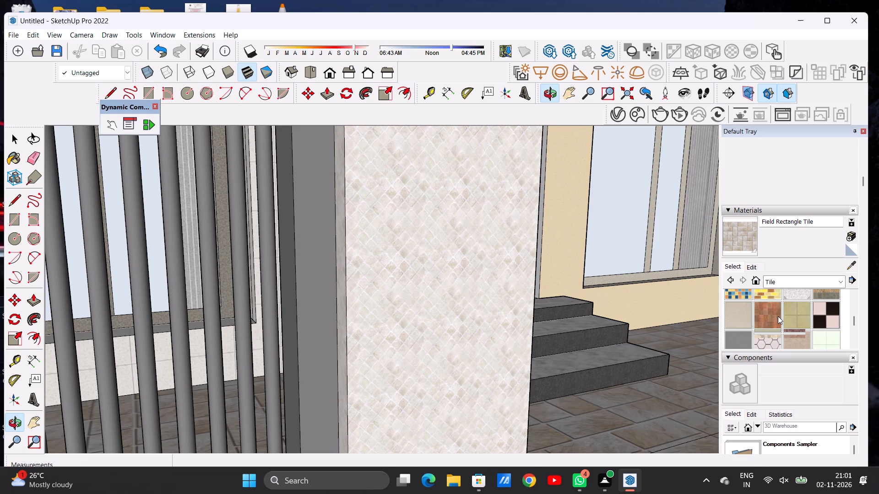
{"action": "scroll", "coordinate": [778, 316], "scroll_direction": "down", "scroll_amount": 1}
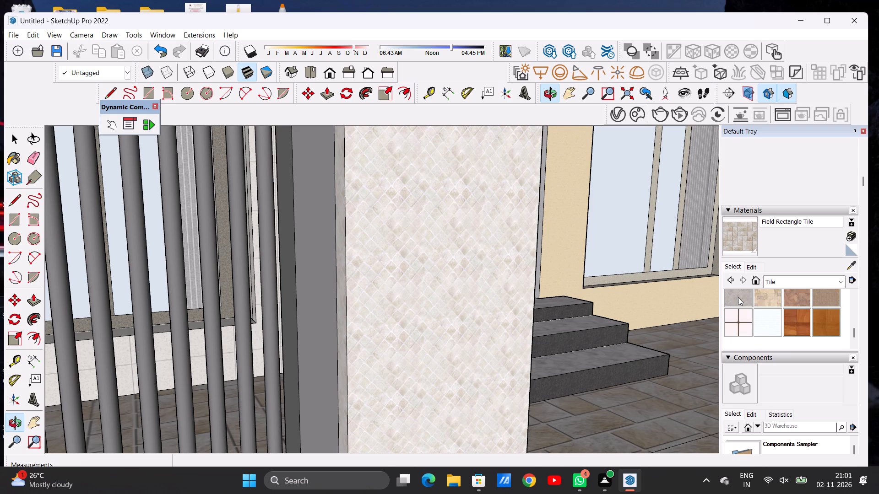
{"action": "left_click", "coordinate": [738, 297]}
{"action": "scroll", "coordinate": [527, 311], "scroll_direction": "down", "scroll_amount": 5}
{"action": "scroll", "coordinate": [564, 314], "scroll_direction": "down", "scroll_amount": 2}
{"action": "scroll", "coordinate": [565, 316], "scroll_direction": "up", "scroll_amount": 1}
{"action": "scroll", "coordinate": [565, 316], "scroll_direction": "down", "scroll_amount": 9}
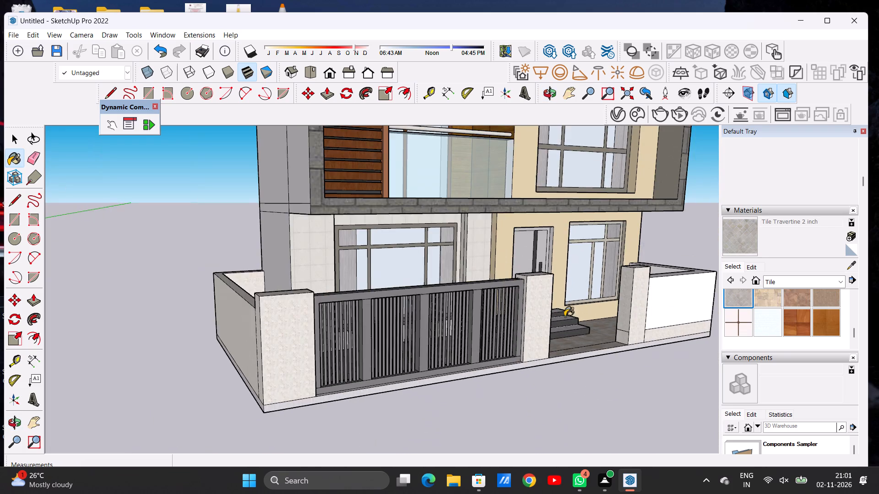
{"action": "scroll", "coordinate": [629, 298], "scroll_direction": "up", "scroll_amount": 2}
{"action": "scroll", "coordinate": [627, 301], "scroll_direction": "down", "scroll_amount": 1}
{"action": "scroll", "coordinate": [627, 302], "scroll_direction": "up", "scroll_amount": 12}
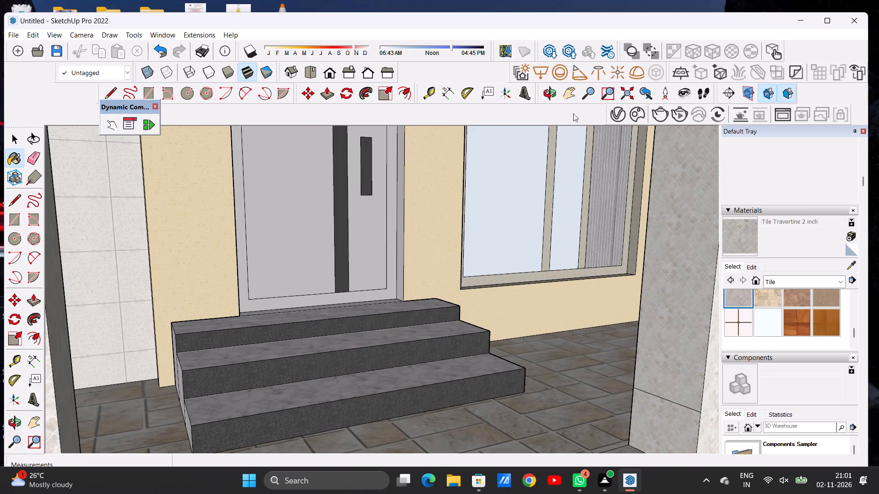
{"action": "left_click", "coordinate": [550, 95]}
{"action": "left_click_drag", "start_coordinate": [535, 283], "coordinate": [652, 303]}
{"action": "scroll", "coordinate": [585, 307], "scroll_direction": "down", "scroll_amount": 2}
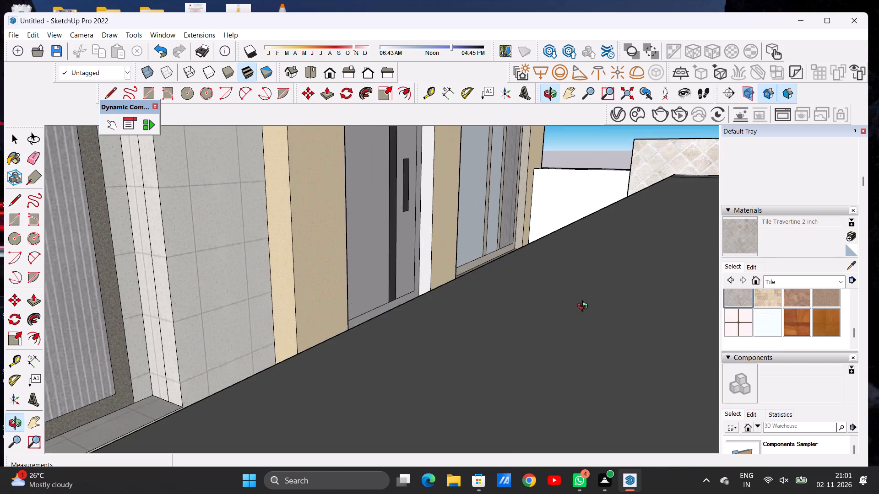
{"action": "scroll", "coordinate": [585, 307], "scroll_direction": "down", "scroll_amount": 2}
{"action": "left_click_drag", "start_coordinate": [489, 274], "coordinate": [629, 268]}
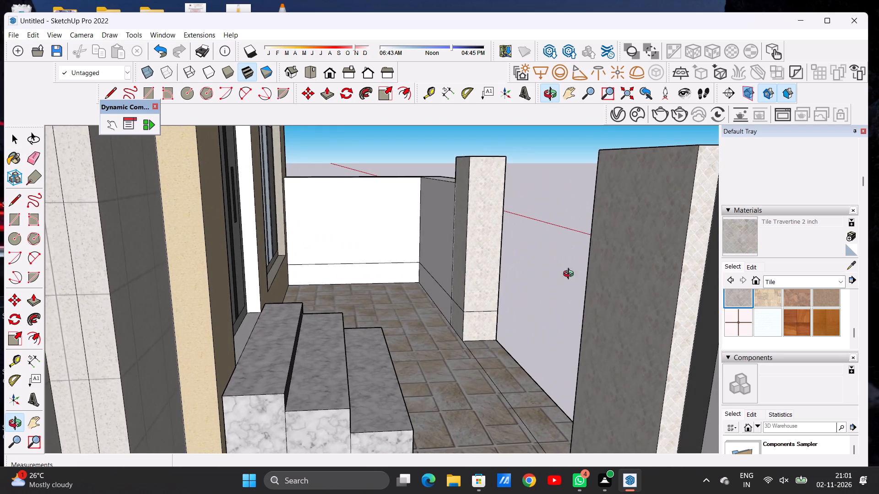
{"action": "scroll", "coordinate": [466, 268], "scroll_direction": "up", "scroll_amount": 4}
{"action": "scroll", "coordinate": [411, 288], "scroll_direction": "down", "scroll_amount": 1}
{"action": "scroll", "coordinate": [411, 288], "scroll_direction": "up", "scroll_amount": 4}
{"action": "left_click", "coordinate": [374, 270]}
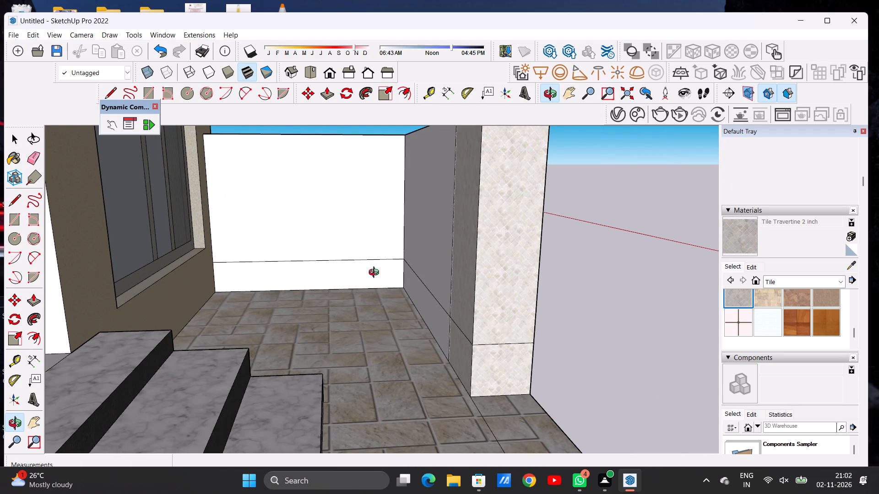
{"action": "left_click", "coordinate": [733, 240]}
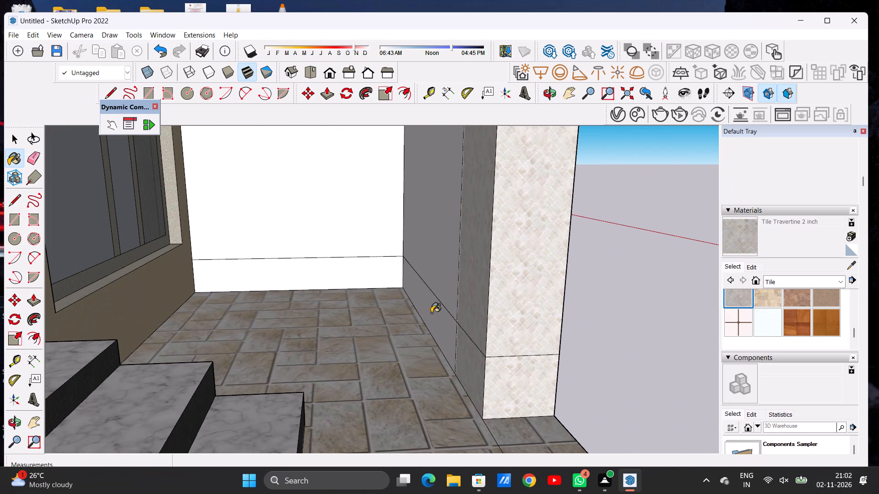
{"action": "left_click", "coordinate": [433, 313]}
{"action": "left_click", "coordinate": [382, 273]}
{"action": "scroll", "coordinate": [379, 273], "scroll_direction": "up", "scroll_amount": 6}
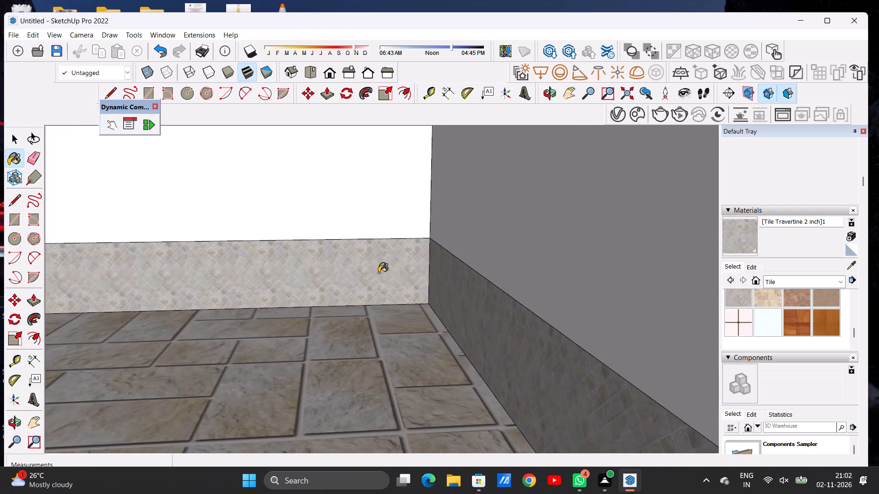
{"action": "scroll", "coordinate": [379, 273], "scroll_direction": "up", "scroll_amount": 6}
{"action": "scroll", "coordinate": [379, 277], "scroll_direction": "down", "scroll_amount": 13}
{"action": "scroll", "coordinate": [388, 293], "scroll_direction": "down", "scroll_amount": 14}
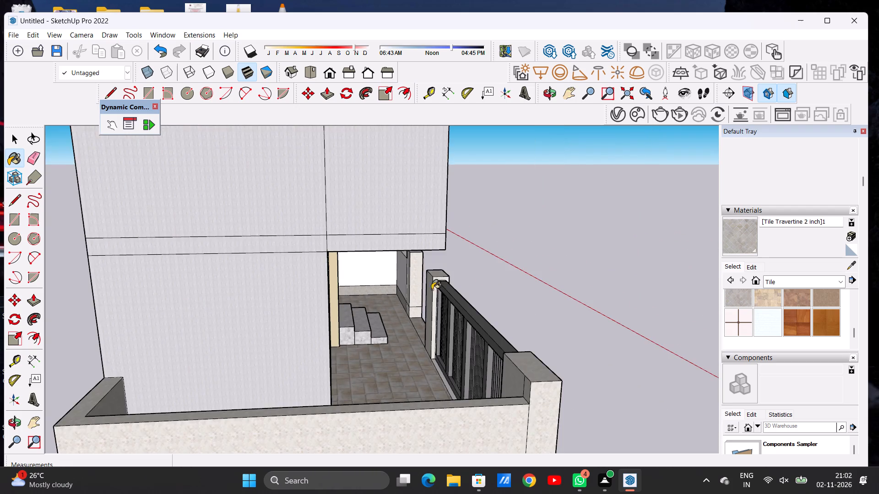
{"action": "scroll", "coordinate": [512, 268], "scroll_direction": "up", "scroll_amount": 5}
{"action": "key", "text": "space"}
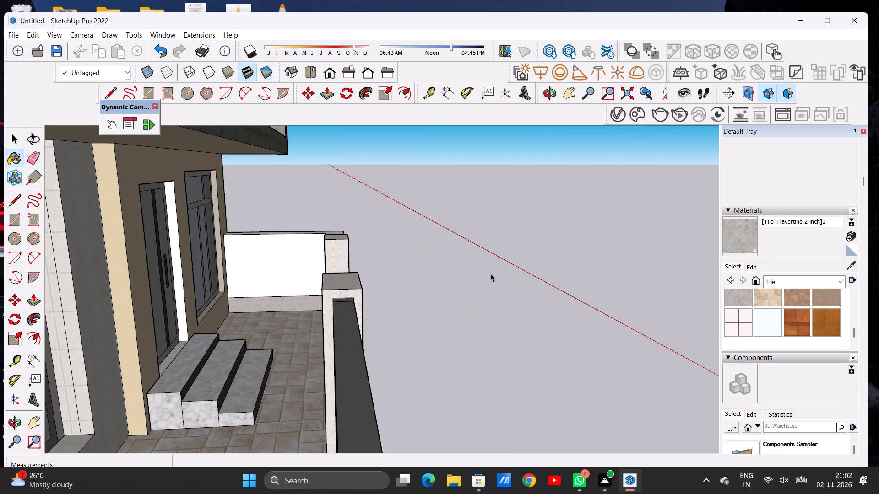
Examine the whole front of the house with its gate, entrance steps and boundary walls.
{"action": "type", "text": "O"}
{"action": "left_click_drag", "start_coordinate": [439, 270], "coordinate": [303, 272]}
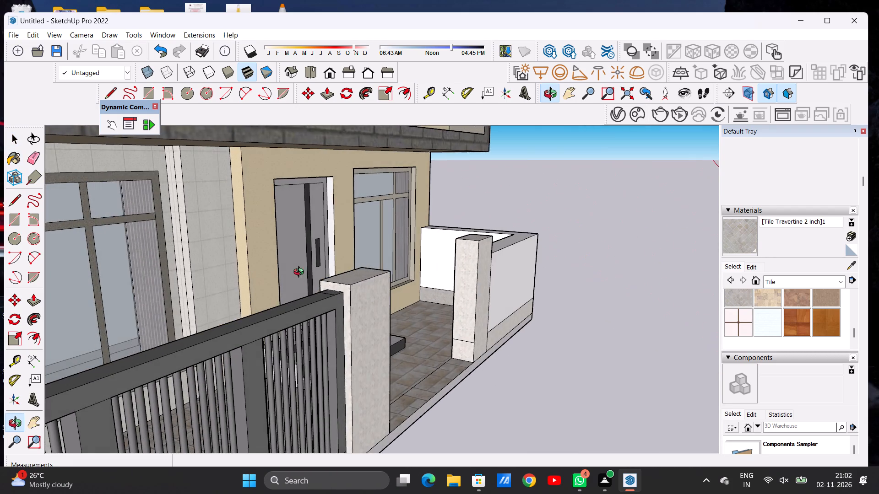
{"action": "scroll", "coordinate": [378, 282], "scroll_direction": "down", "scroll_amount": 4}
{"action": "left_click_drag", "start_coordinate": [471, 266], "coordinate": [287, 289]}
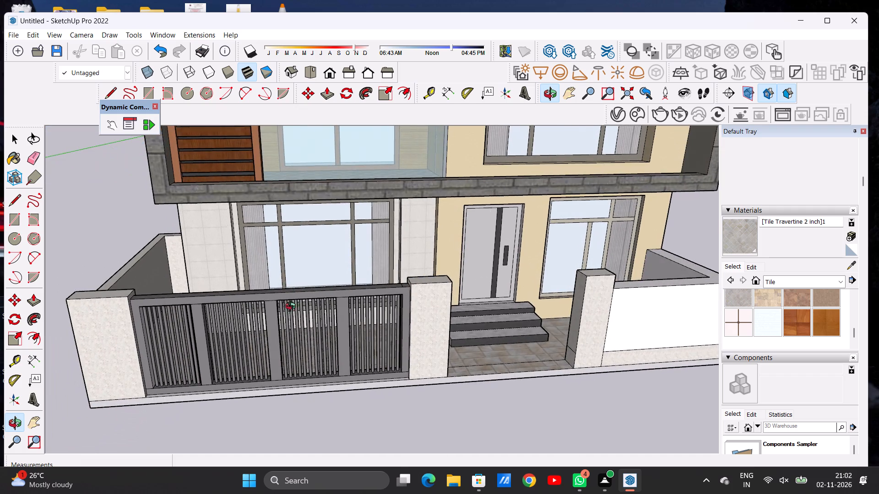
{"action": "scroll", "coordinate": [324, 330], "scroll_direction": "down", "scroll_amount": 6}
{"action": "left_click_drag", "start_coordinate": [356, 348], "coordinate": [333, 318]}
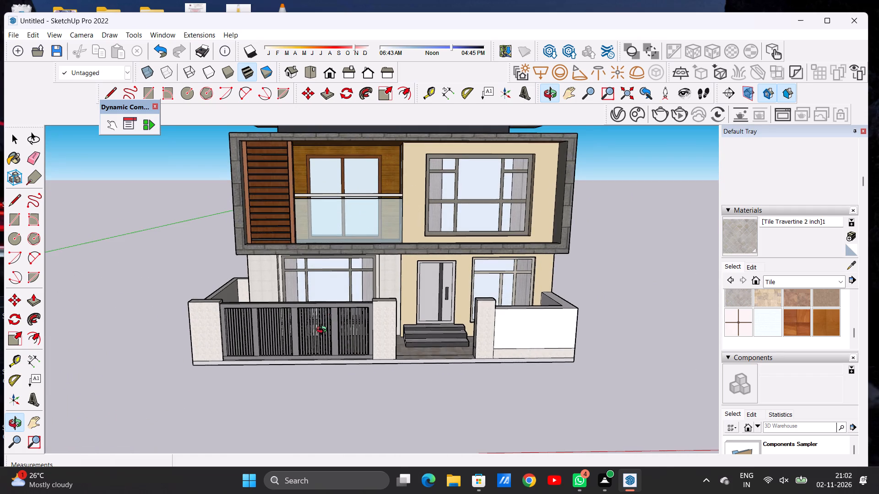
{"action": "scroll", "coordinate": [334, 340], "scroll_direction": "down", "scroll_amount": 3}
{"action": "scroll", "coordinate": [334, 340], "scroll_direction": "up", "scroll_amount": 1}
{"action": "scroll", "coordinate": [334, 340], "scroll_direction": "down", "scroll_amount": 1}
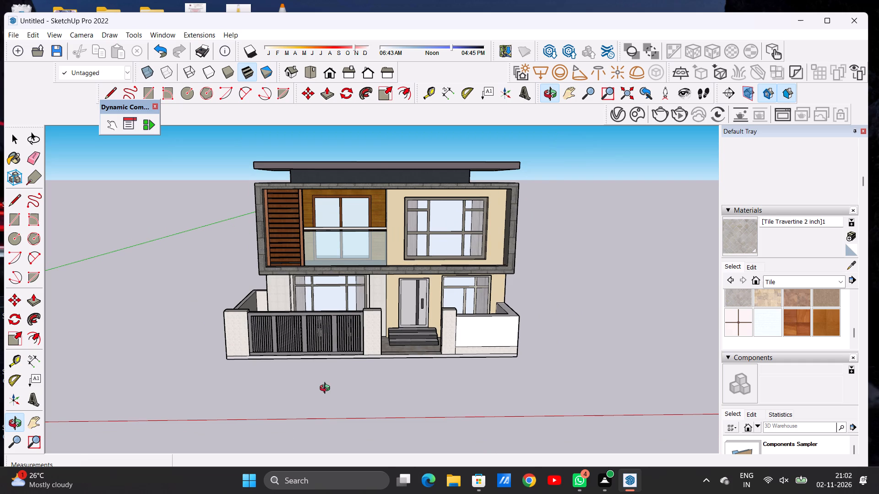
{"action": "scroll", "coordinate": [405, 286], "scroll_direction": "down", "scroll_amount": 6}
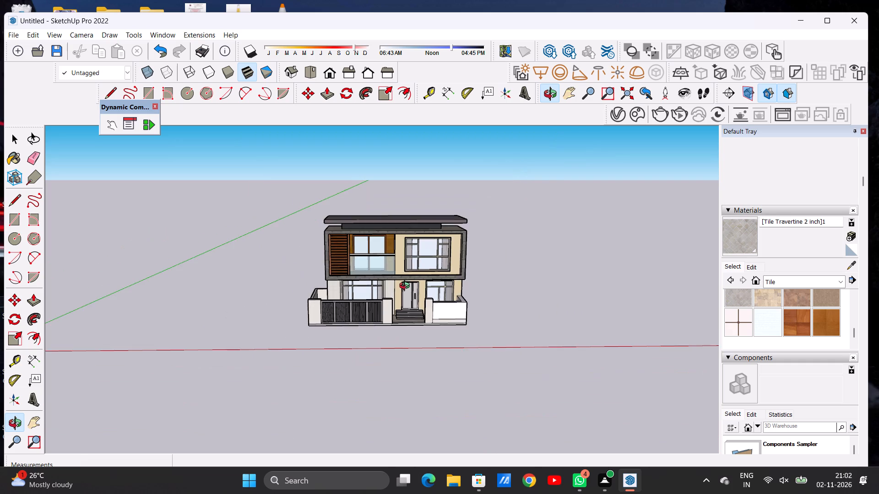
Inspect the front yard and the white boundary wall beside the entrance steps from inside, from the outer corner and from the front.
{"action": "scroll", "coordinate": [378, 290], "scroll_direction": "up", "scroll_amount": 15}
{"action": "left_click_drag", "start_coordinate": [520, 290], "coordinate": [232, 340]}
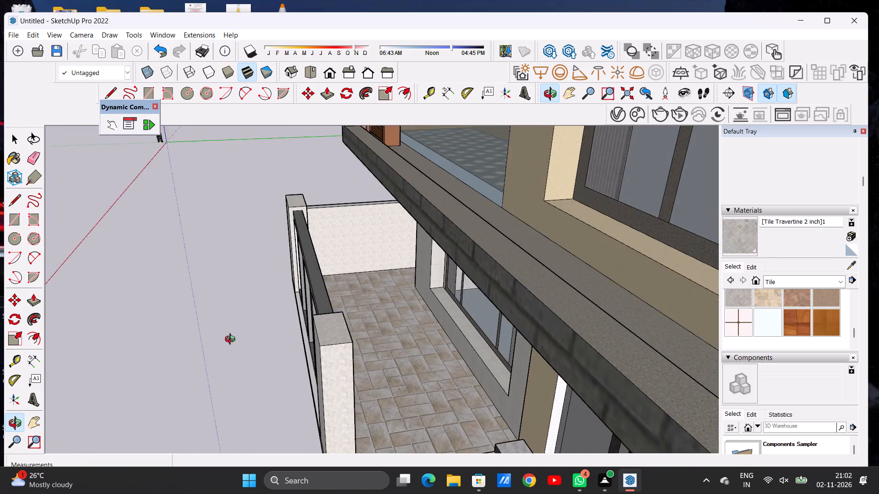
{"action": "left_click_drag", "start_coordinate": [232, 340], "coordinate": [545, 296]}
{"action": "scroll", "coordinate": [532, 291], "scroll_direction": "down", "scroll_amount": 4}
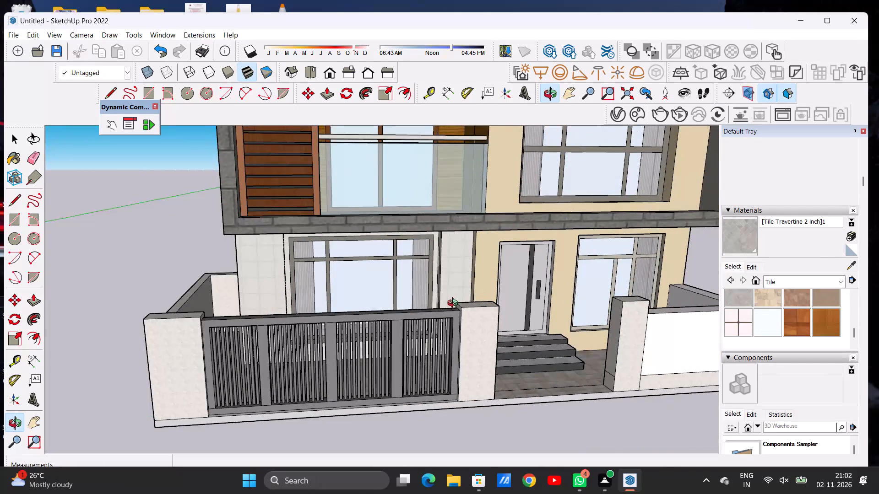
{"action": "left_click_drag", "start_coordinate": [455, 304], "coordinate": [659, 304]}
{"action": "left_click_drag", "start_coordinate": [431, 319], "coordinate": [534, 321]}
{"action": "scroll", "coordinate": [377, 294], "scroll_direction": "up", "scroll_amount": 3}
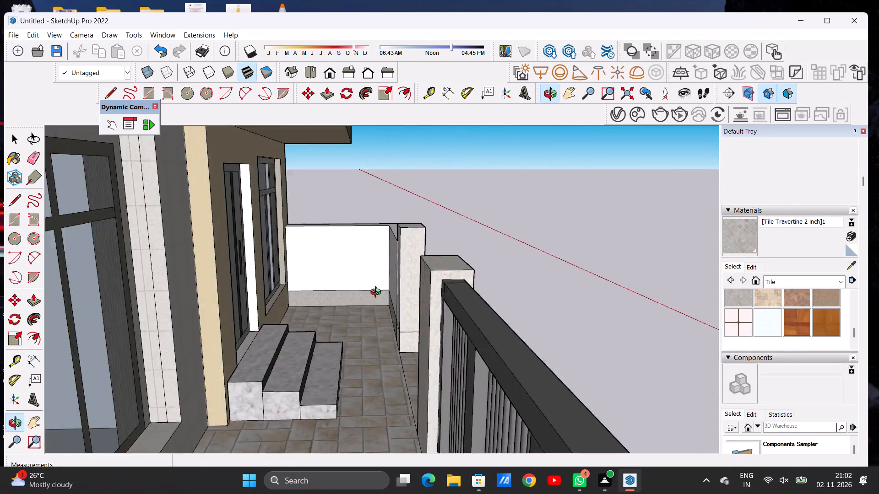
{"action": "scroll", "coordinate": [378, 293], "scroll_direction": "up", "scroll_amount": 11}
{"action": "left_click_drag", "start_coordinate": [373, 262], "coordinate": [423, 263]}
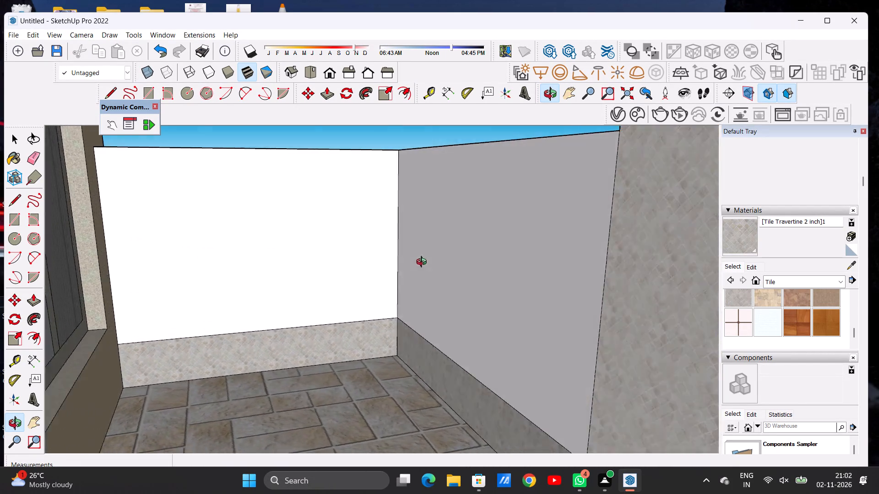
{"action": "left_click_drag", "start_coordinate": [423, 263], "coordinate": [287, 271]}
{"action": "left_click_drag", "start_coordinate": [436, 267], "coordinate": [366, 266]}
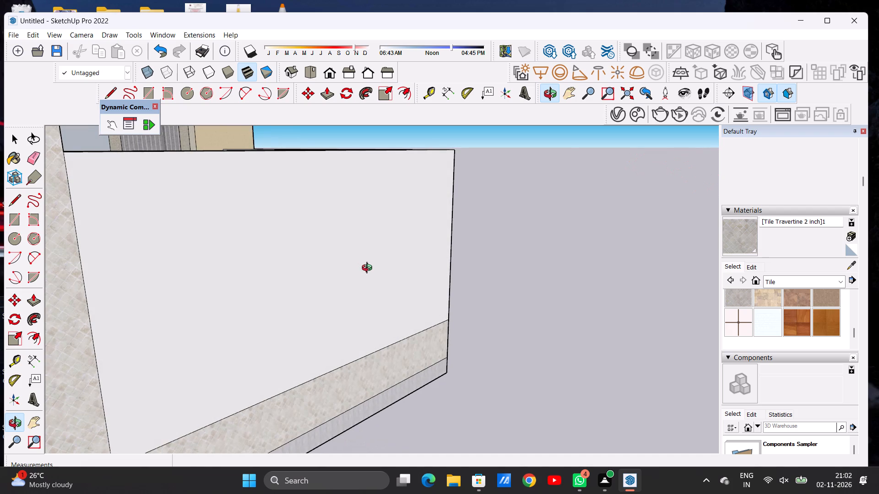
{"action": "scroll", "coordinate": [385, 219], "scroll_direction": "down", "scroll_amount": 4}
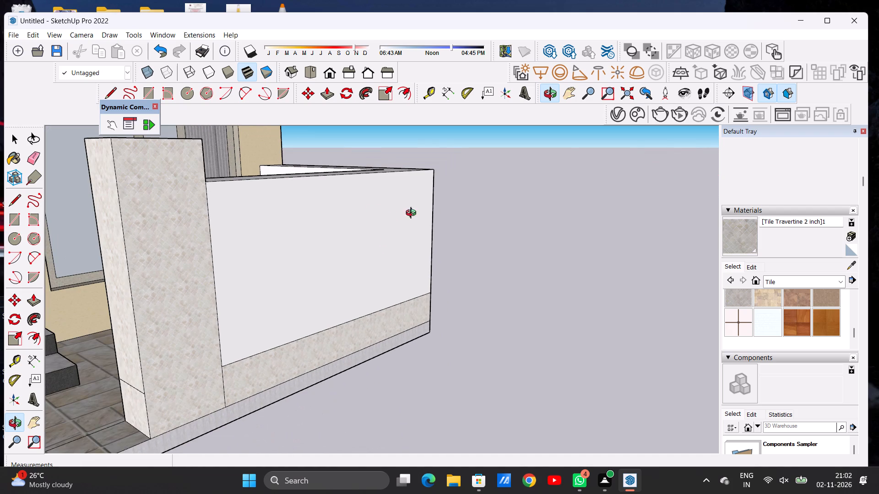
{"action": "left_click_drag", "start_coordinate": [445, 212], "coordinate": [258, 236]}
{"action": "left_click_drag", "start_coordinate": [431, 219], "coordinate": [322, 275]}
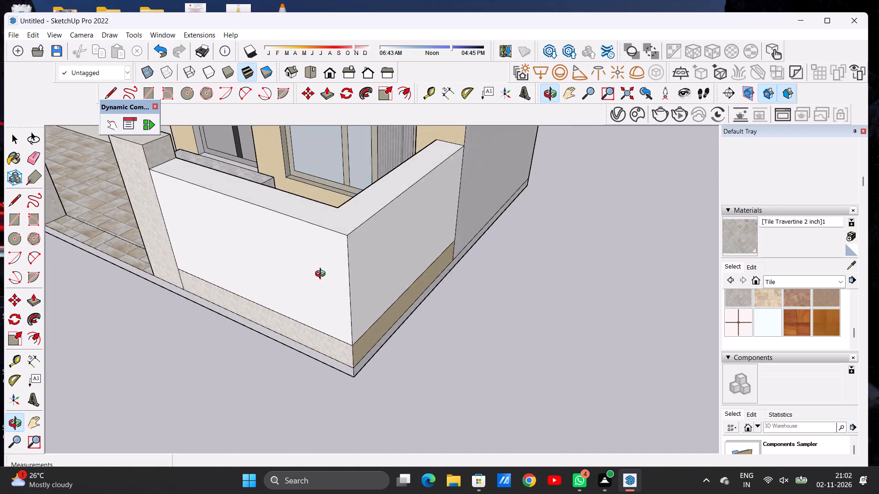
{"action": "left_click_drag", "start_coordinate": [322, 275], "coordinate": [328, 236]}
{"action": "scroll", "coordinate": [435, 295], "scroll_direction": "down", "scroll_amount": 6}
{"action": "scroll", "coordinate": [439, 282], "scroll_direction": "up", "scroll_amount": 1}
{"action": "scroll", "coordinate": [439, 282], "scroll_direction": "down", "scroll_amount": 4}
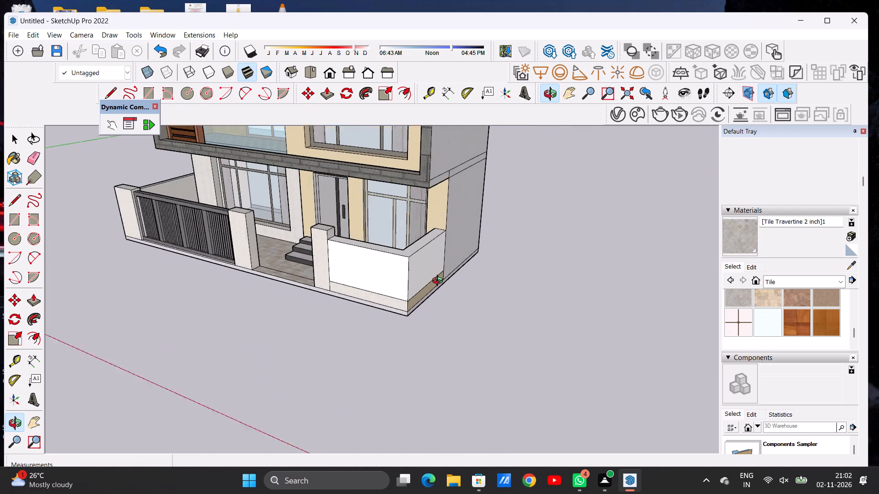
{"action": "scroll", "coordinate": [439, 282], "scroll_direction": "down", "scroll_amount": 3}
{"action": "scroll", "coordinate": [407, 234], "scroll_direction": "up", "scroll_amount": 4}
{"action": "left_click_drag", "start_coordinate": [408, 284], "coordinate": [448, 267]}
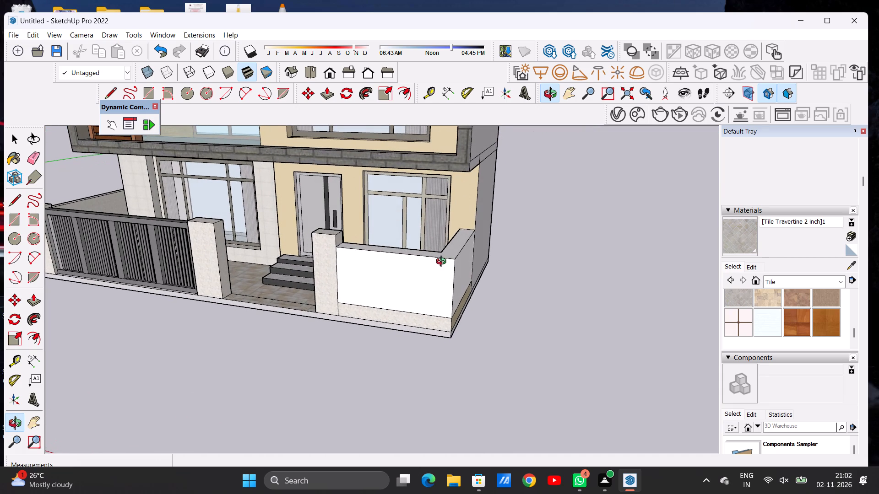
{"action": "scroll", "coordinate": [407, 293], "scroll_direction": "down", "scroll_amount": 6}
{"action": "scroll", "coordinate": [423, 266], "scroll_direction": "up", "scroll_amount": 9}
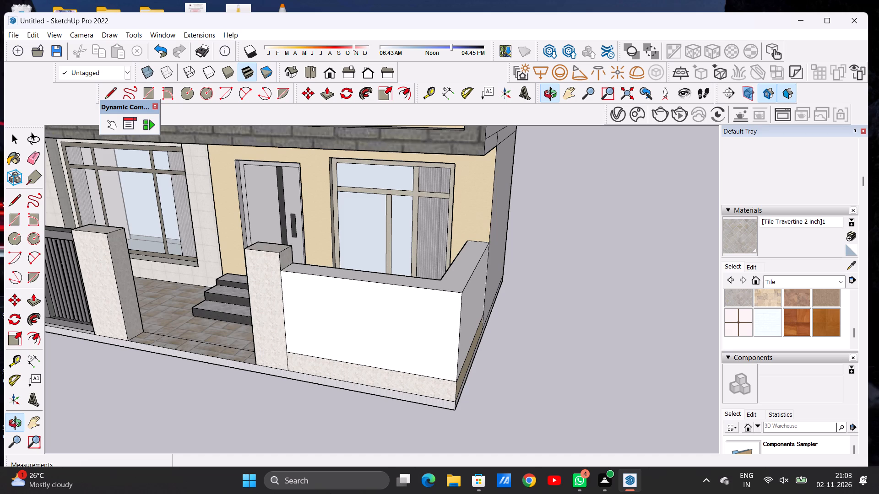
{"action": "scroll", "coordinate": [445, 281], "scroll_direction": "down", "scroll_amount": 6}
{"action": "scroll", "coordinate": [454, 277], "scroll_direction": "up", "scroll_amount": 1}
{"action": "scroll", "coordinate": [455, 278], "scroll_direction": "down", "scroll_amount": 1}
{"action": "left_click_drag", "start_coordinate": [247, 292], "coordinate": [288, 277]}
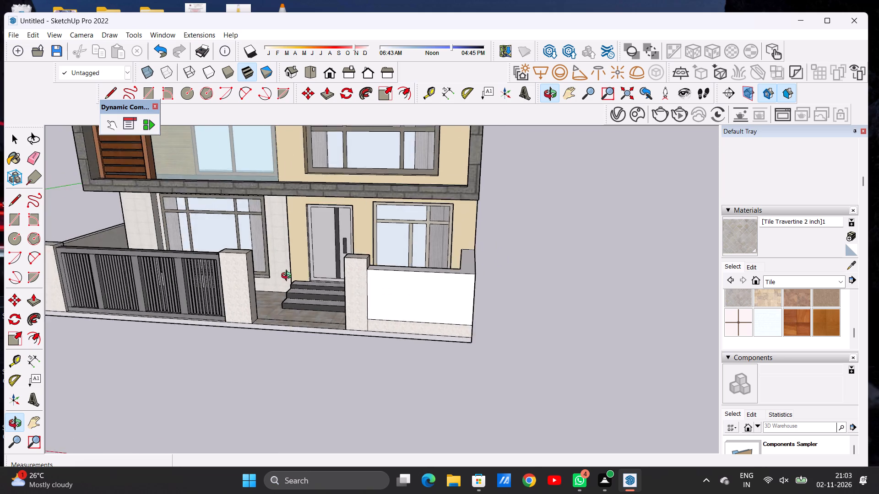
{"action": "left_click_drag", "start_coordinate": [288, 277], "coordinate": [324, 234]}
{"action": "scroll", "coordinate": [403, 275], "scroll_direction": "up", "scroll_amount": 1}
{"action": "scroll", "coordinate": [404, 276], "scroll_direction": "down", "scroll_amount": 4}
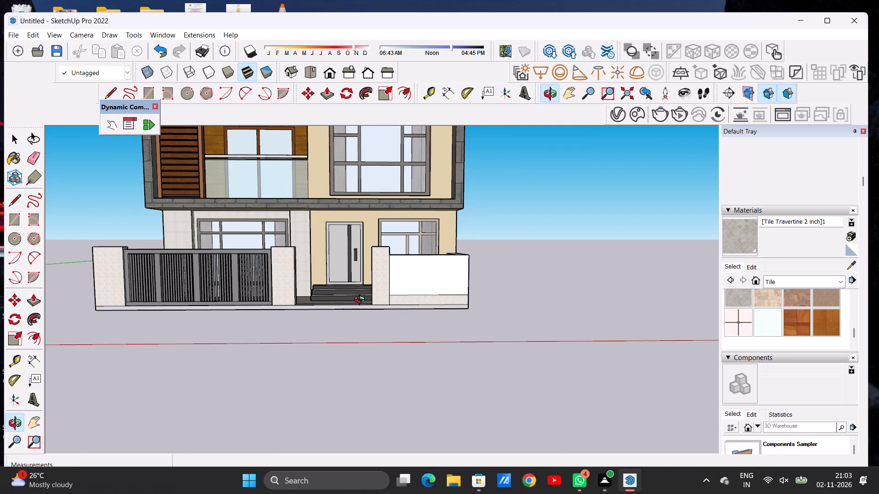
Widen the entrance pillar beside the white boundary wall by push/pulling its lower and upper inner faces 9 11/16" towards the entrance opening.
{"action": "left_click_drag", "start_coordinate": [357, 306], "coordinate": [399, 340]}
{"action": "scroll", "coordinate": [367, 311], "scroll_direction": "up", "scroll_amount": 1}
{"action": "scroll", "coordinate": [368, 311], "scroll_direction": "down", "scroll_amount": 1}
{"action": "scroll", "coordinate": [368, 311], "scroll_direction": "up", "scroll_amount": 10}
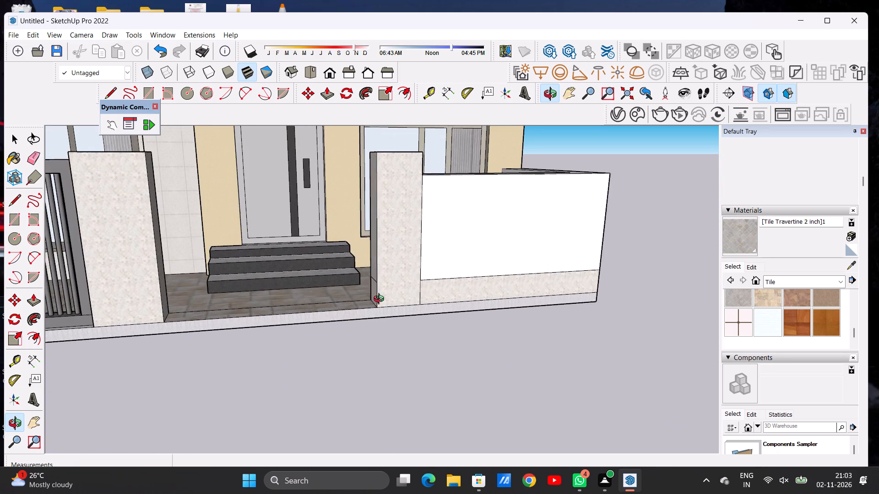
{"action": "left_click_drag", "start_coordinate": [356, 302], "coordinate": [385, 346]}
{"action": "scroll", "coordinate": [393, 312], "scroll_direction": "up", "scroll_amount": 10}
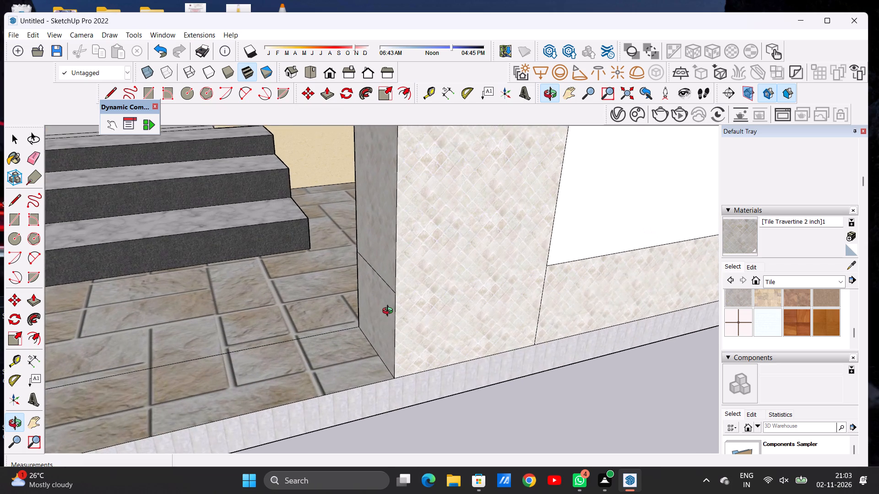
{"action": "scroll", "coordinate": [390, 312], "scroll_direction": "up", "scroll_amount": 3}
{"action": "key", "text": "p"}
{"action": "left_click", "coordinate": [387, 311]}
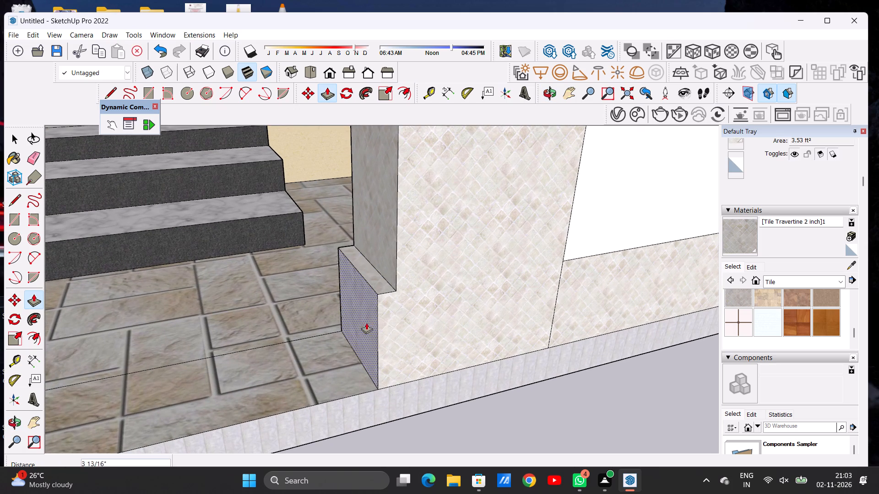
{"action": "left_click", "coordinate": [342, 335]}
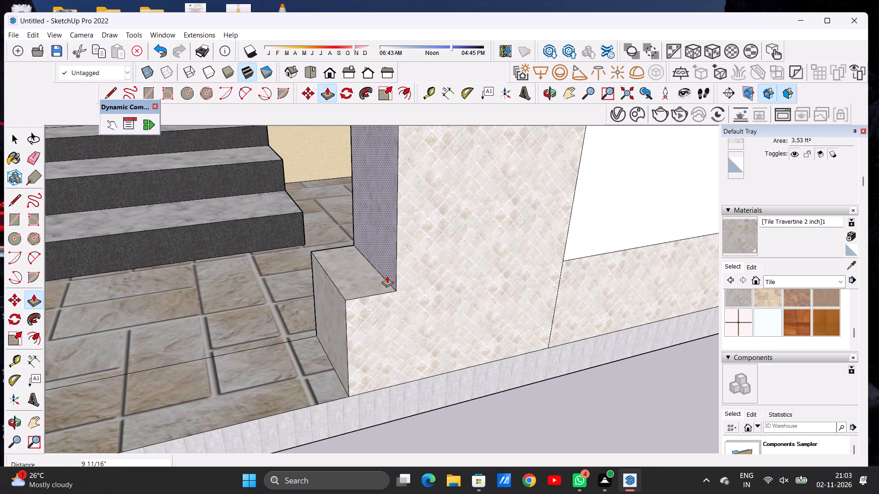
{"action": "left_click", "coordinate": [388, 274]}
{"action": "left_click", "coordinate": [348, 302]}
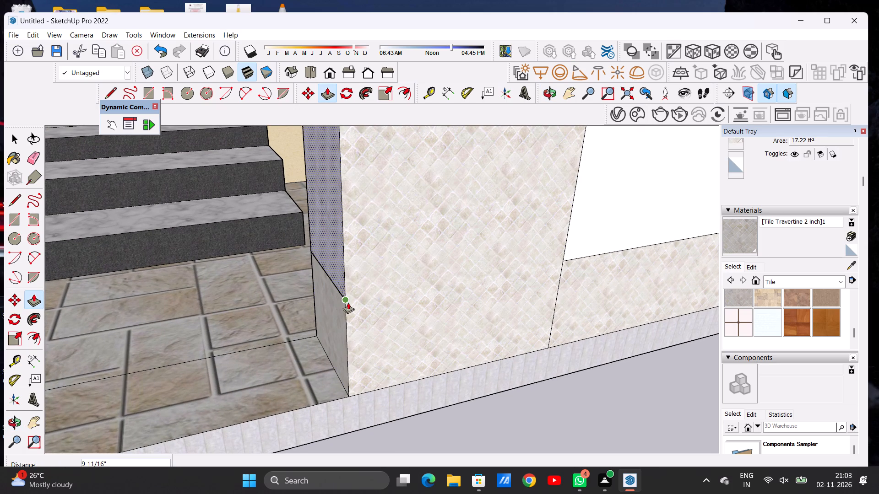
{"action": "key", "text": "space"}
Check the widened entrance pillar against the gate, steps and boundary wall from the front and from above.
{"action": "scroll", "coordinate": [374, 306], "scroll_direction": "down", "scroll_amount": 8}
{"action": "key", "text": "o"}
{"action": "left_click_drag", "start_coordinate": [428, 317], "coordinate": [345, 298]}
{"action": "scroll", "coordinate": [423, 311], "scroll_direction": "down", "scroll_amount": 20}
{"action": "scroll", "coordinate": [423, 311], "scroll_direction": "down", "scroll_amount": 2}
{"action": "left_click_drag", "start_coordinate": [411, 283], "coordinate": [416, 254]}
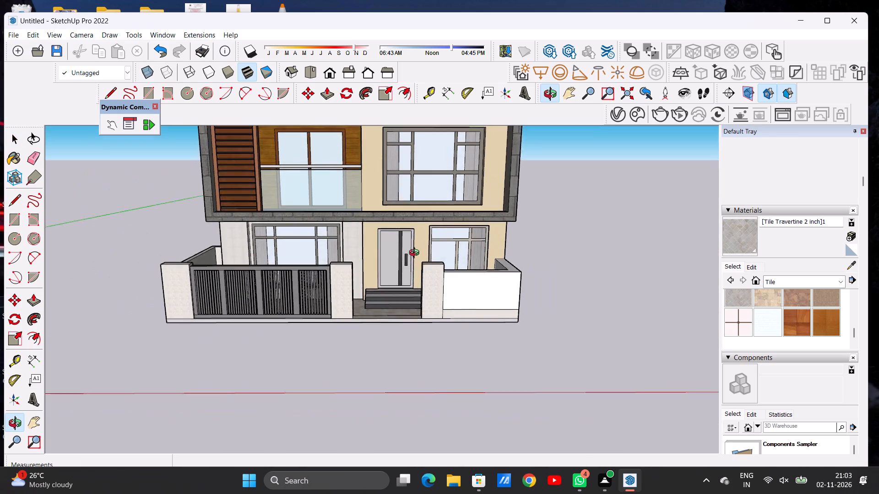
{"action": "left_click_drag", "start_coordinate": [416, 254], "coordinate": [412, 353]}
{"action": "scroll", "coordinate": [406, 291], "scroll_direction": "up", "scroll_amount": 9}
{"action": "scroll", "coordinate": [407, 313], "scroll_direction": "down", "scroll_amount": 1}
{"action": "scroll", "coordinate": [407, 319], "scroll_direction": "up", "scroll_amount": 1}
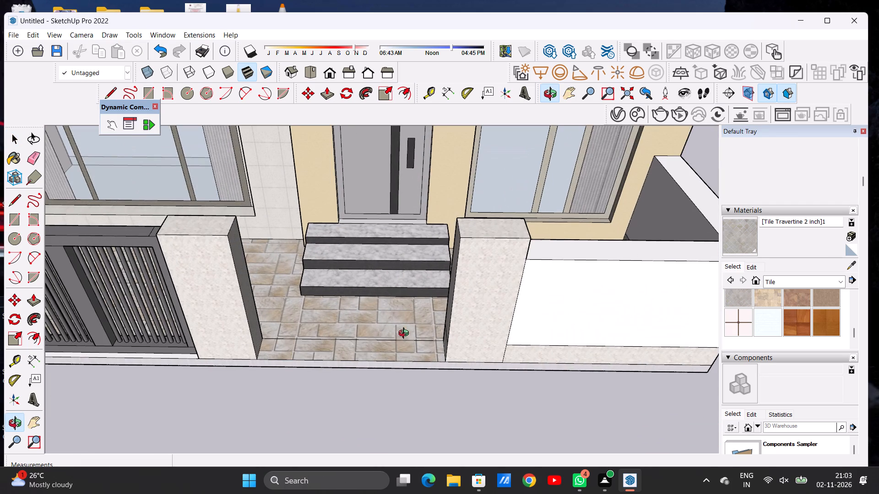
{"action": "left_click_drag", "start_coordinate": [409, 381], "coordinate": [418, 270]}
{"action": "scroll", "coordinate": [392, 304], "scroll_direction": "down", "scroll_amount": 8}
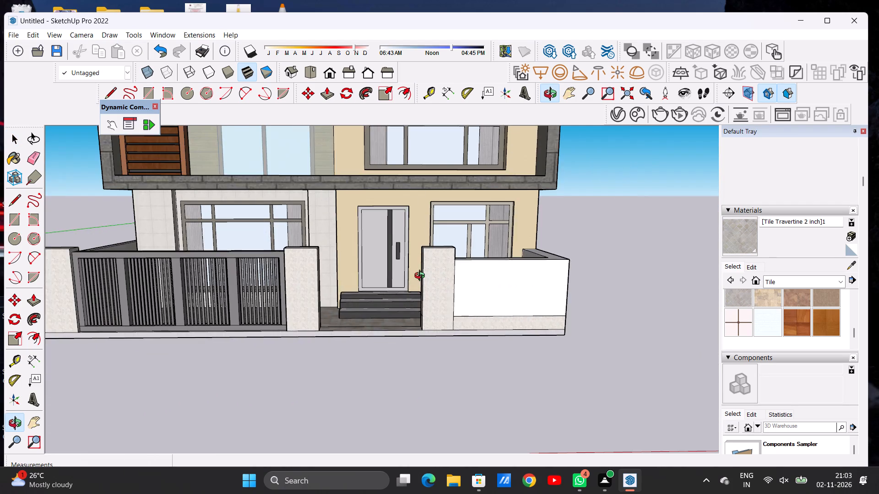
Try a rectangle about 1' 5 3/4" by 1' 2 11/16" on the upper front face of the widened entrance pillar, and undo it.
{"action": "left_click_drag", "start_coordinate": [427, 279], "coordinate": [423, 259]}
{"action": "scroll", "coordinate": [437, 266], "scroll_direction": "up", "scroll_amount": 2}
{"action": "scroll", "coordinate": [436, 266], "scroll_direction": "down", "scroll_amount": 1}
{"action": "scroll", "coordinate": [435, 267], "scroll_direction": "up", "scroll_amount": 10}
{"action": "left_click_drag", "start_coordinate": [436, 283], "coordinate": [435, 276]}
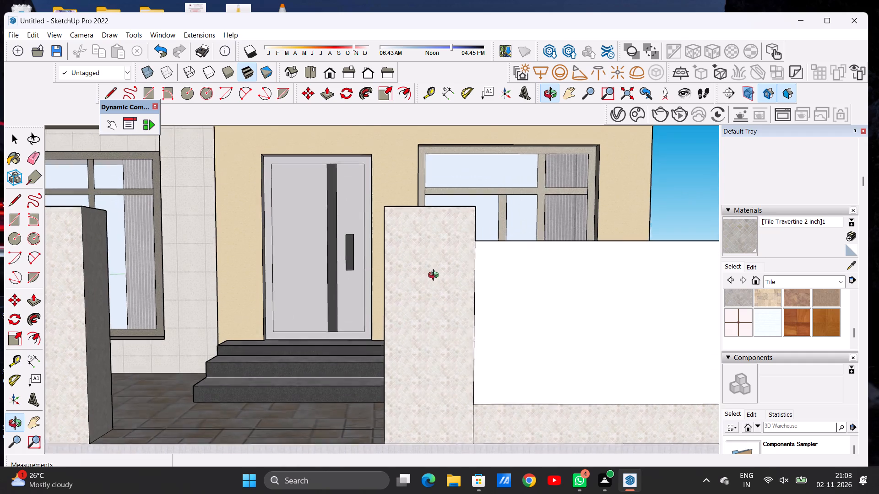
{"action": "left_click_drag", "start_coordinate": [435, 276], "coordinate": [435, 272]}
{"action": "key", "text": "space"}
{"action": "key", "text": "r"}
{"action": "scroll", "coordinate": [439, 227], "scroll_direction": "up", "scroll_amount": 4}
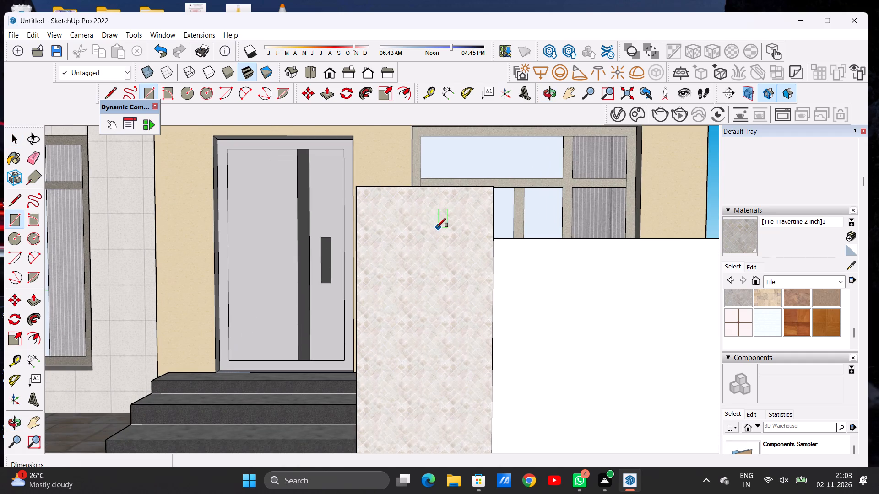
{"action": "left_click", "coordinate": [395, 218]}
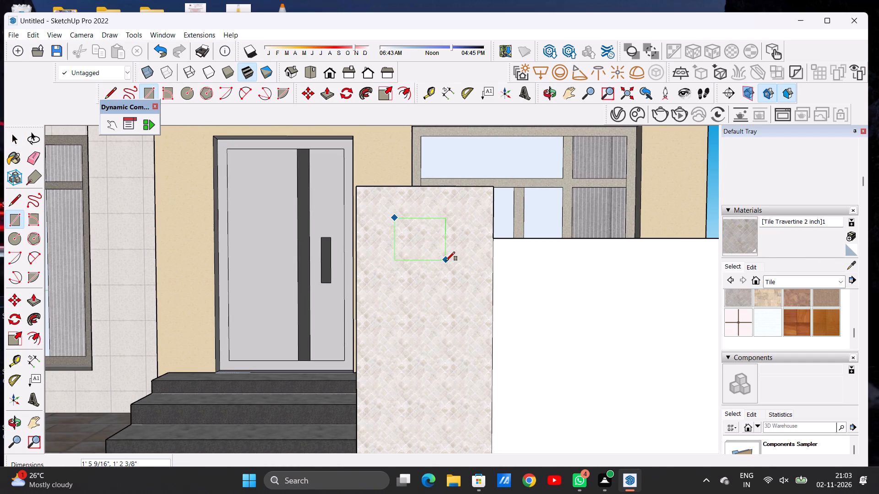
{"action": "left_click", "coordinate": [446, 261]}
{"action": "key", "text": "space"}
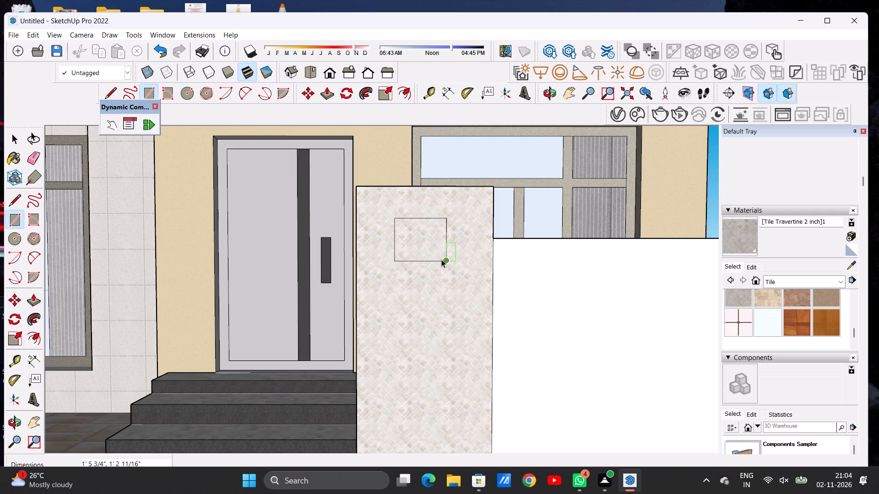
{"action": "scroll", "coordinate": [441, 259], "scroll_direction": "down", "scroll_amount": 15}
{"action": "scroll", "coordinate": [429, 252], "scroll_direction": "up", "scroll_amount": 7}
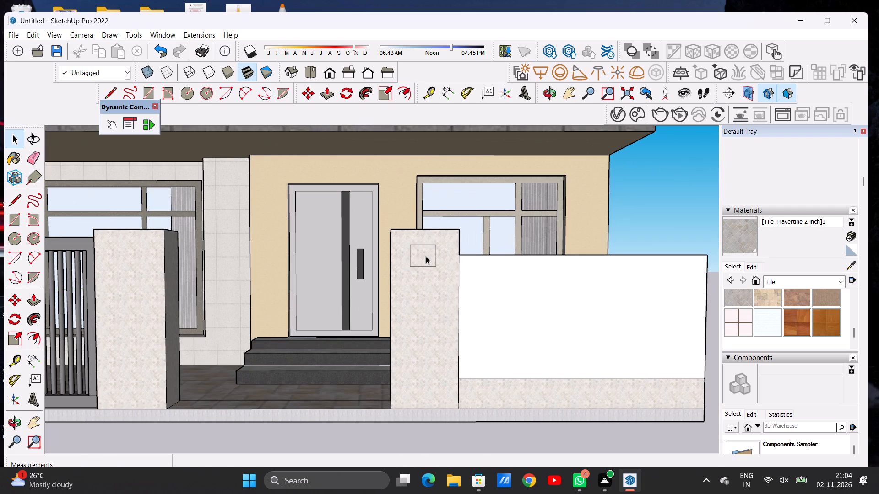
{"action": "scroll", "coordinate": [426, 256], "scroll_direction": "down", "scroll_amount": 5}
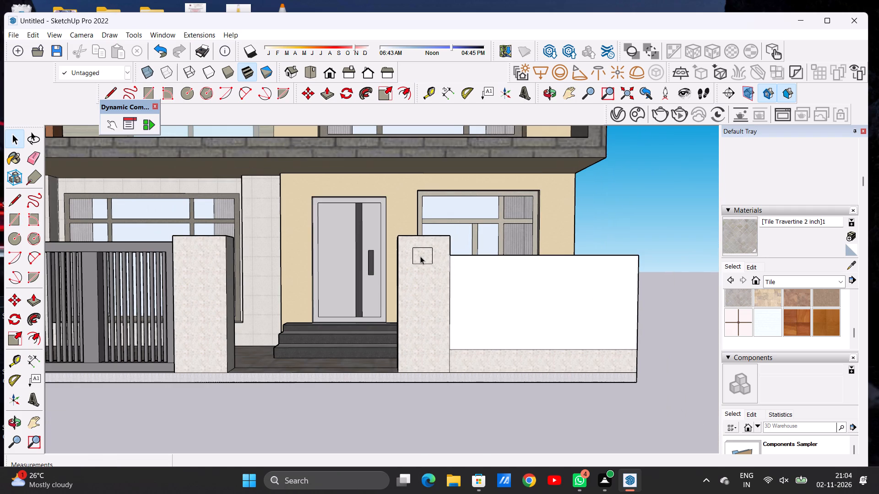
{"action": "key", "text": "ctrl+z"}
Draw a square about 1' 4 3/4" per side on the upper front face of the widened entrance pillar.
{"action": "scroll", "coordinate": [422, 258], "scroll_direction": "up", "scroll_amount": 2}
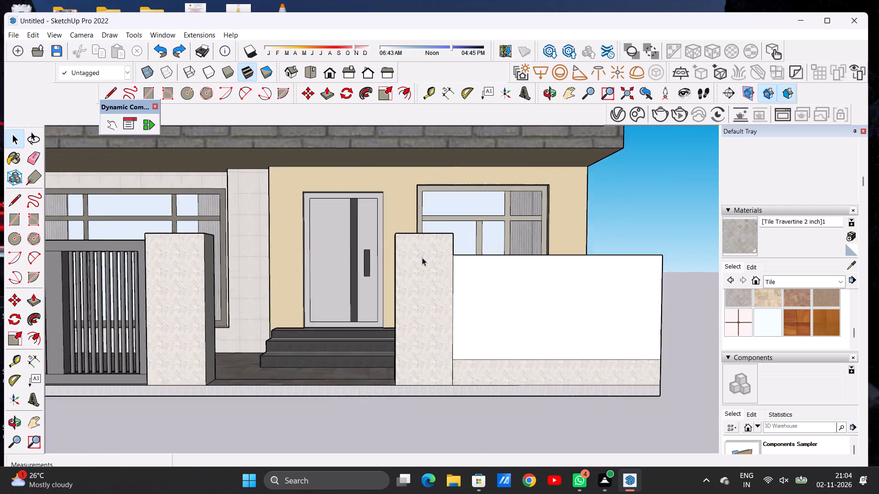
{"action": "scroll", "coordinate": [422, 258], "scroll_direction": "up", "scroll_amount": 2}
{"action": "key", "text": "r"}
{"action": "scroll", "coordinate": [422, 258], "scroll_direction": "up", "scroll_amount": 3}
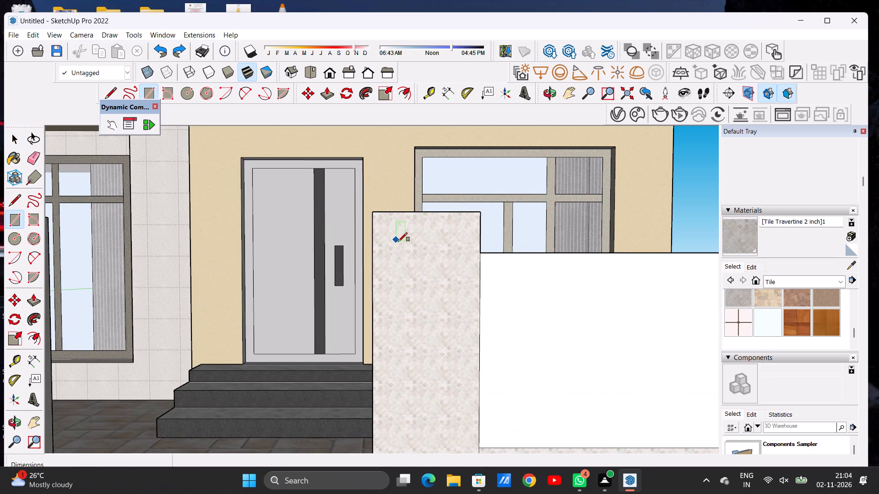
{"action": "left_click", "coordinate": [406, 246]}
{"action": "left_click", "coordinate": [442, 284]}
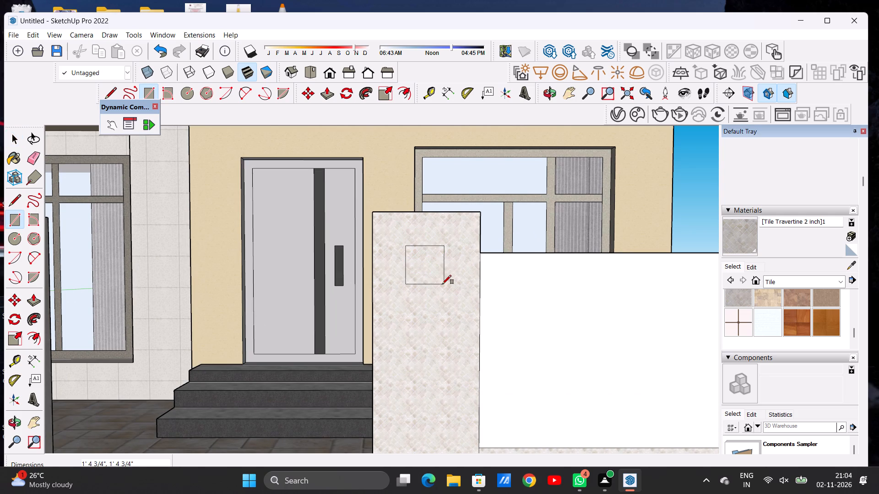
Copy the square from the pillar beside the white boundary wall about 16' 11" across onto the upper front face of the gate-side pillar.
{"action": "key", "text": "space"}
{"action": "left_click", "coordinate": [433, 261]}
{"action": "left_click", "coordinate": [433, 261]}
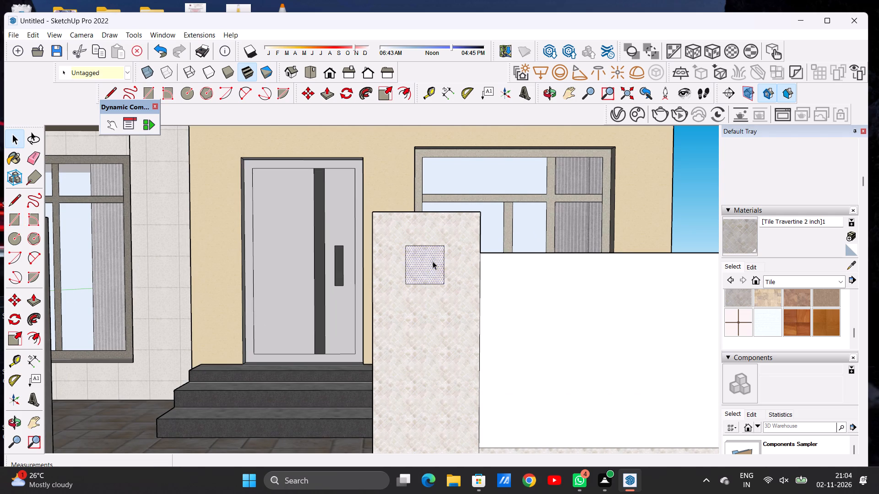
{"action": "key", "text": "m"}
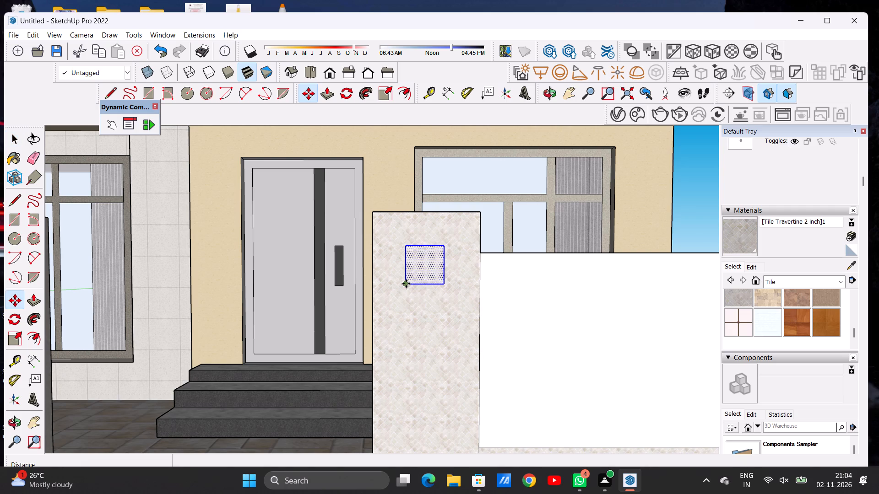
{"action": "left_click", "coordinate": [406, 284]}
{"action": "scroll", "coordinate": [425, 277], "scroll_direction": "down", "scroll_amount": 7}
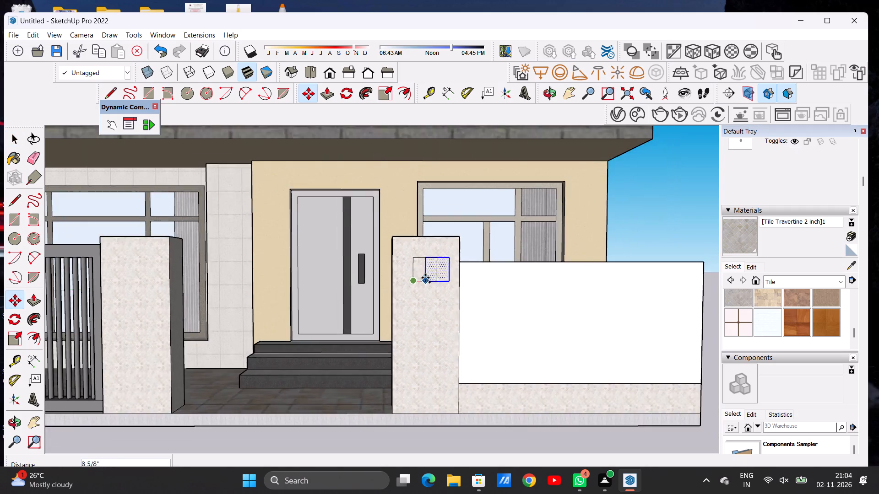
{"action": "scroll", "coordinate": [425, 278], "scroll_direction": "down", "scroll_amount": 6}
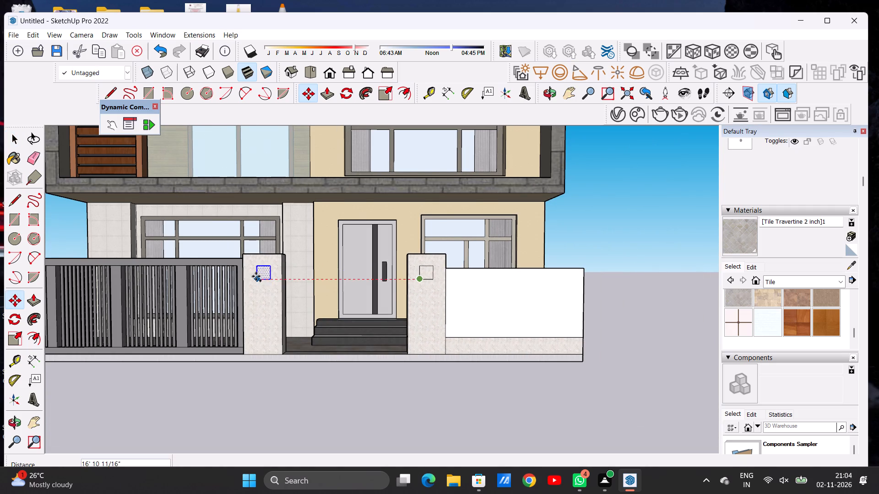
{"action": "scroll", "coordinate": [256, 276], "scroll_direction": "up", "scroll_amount": 4}
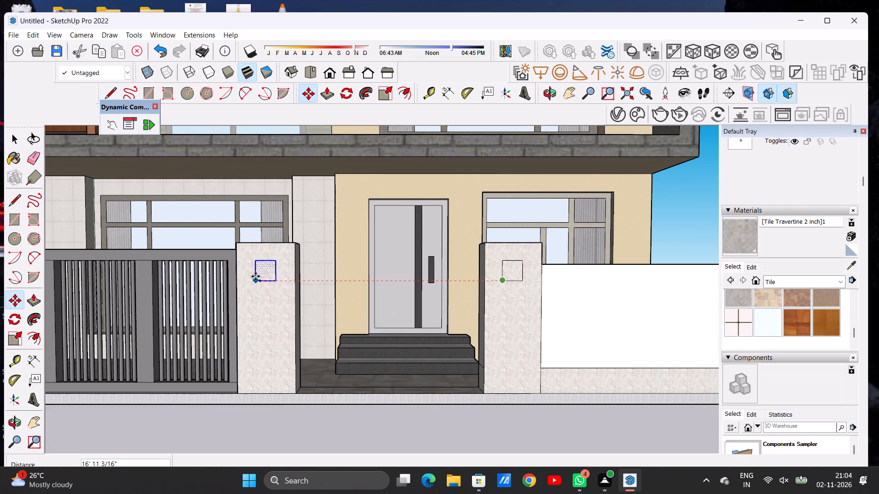
{"action": "left_click", "coordinate": [255, 276]}
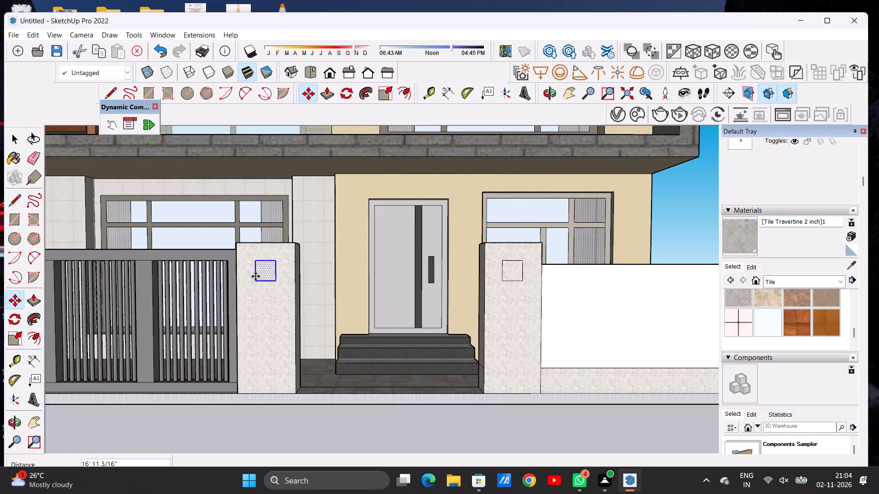
{"action": "key", "text": "space"}
{"action": "scroll", "coordinate": [310, 281], "scroll_direction": "down", "scroll_amount": 2}
{"action": "scroll", "coordinate": [310, 282], "scroll_direction": "up", "scroll_amount": 1}
{"action": "scroll", "coordinate": [311, 282], "scroll_direction": "down", "scroll_amount": 5}
{"action": "left_click", "coordinate": [351, 377]}
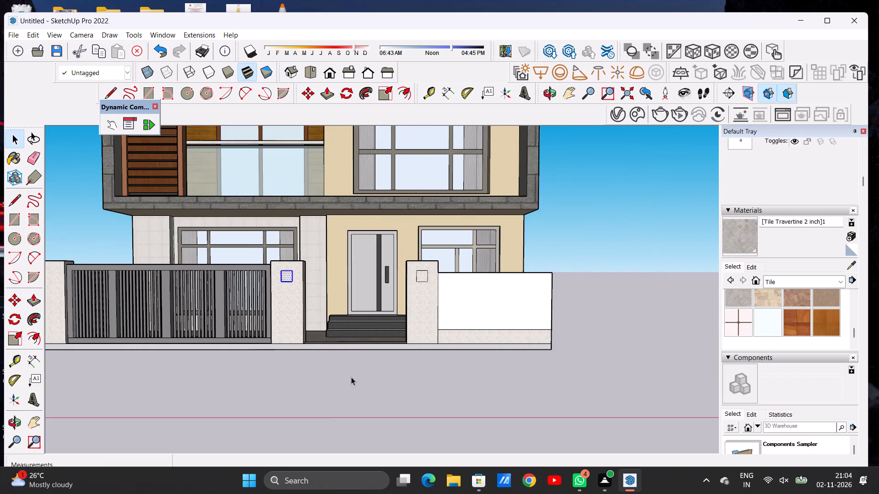
Push/pull the square on the gate-side pillar outward about 5 3/16" to form a projecting block.
{"action": "scroll", "coordinate": [283, 272], "scroll_direction": "up", "scroll_amount": 2}
{"action": "scroll", "coordinate": [283, 272], "scroll_direction": "down", "scroll_amount": 1}
{"action": "scroll", "coordinate": [283, 272], "scroll_direction": "up", "scroll_amount": 2}
{"action": "scroll", "coordinate": [290, 277], "scroll_direction": "down", "scroll_amount": 1}
{"action": "scroll", "coordinate": [290, 277], "scroll_direction": "up", "scroll_amount": 11}
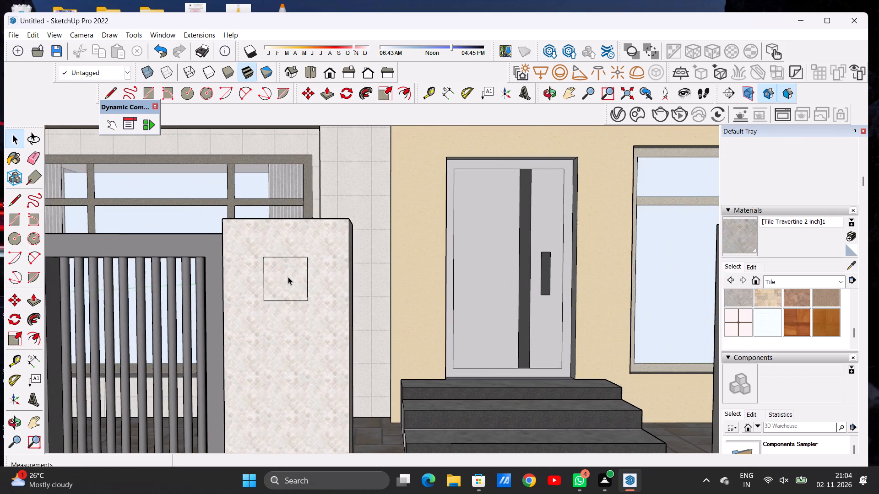
{"action": "scroll", "coordinate": [288, 277], "scroll_direction": "up", "scroll_amount": 1}
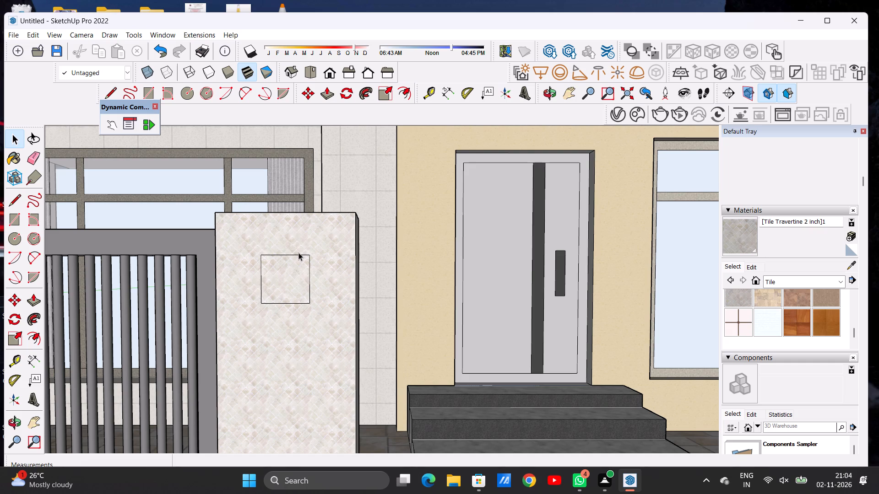
{"action": "scroll", "coordinate": [305, 261], "scroll_direction": "down", "scroll_amount": 6}
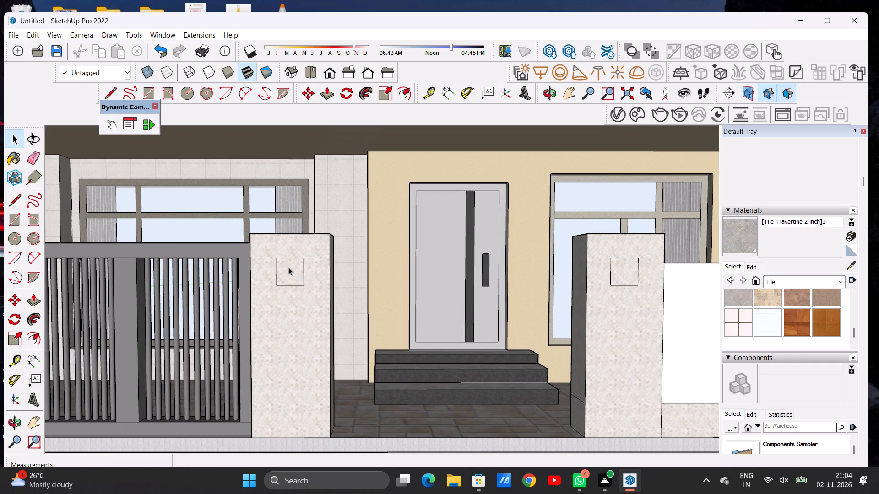
{"action": "scroll", "coordinate": [291, 267], "scroll_direction": "up", "scroll_amount": 11}
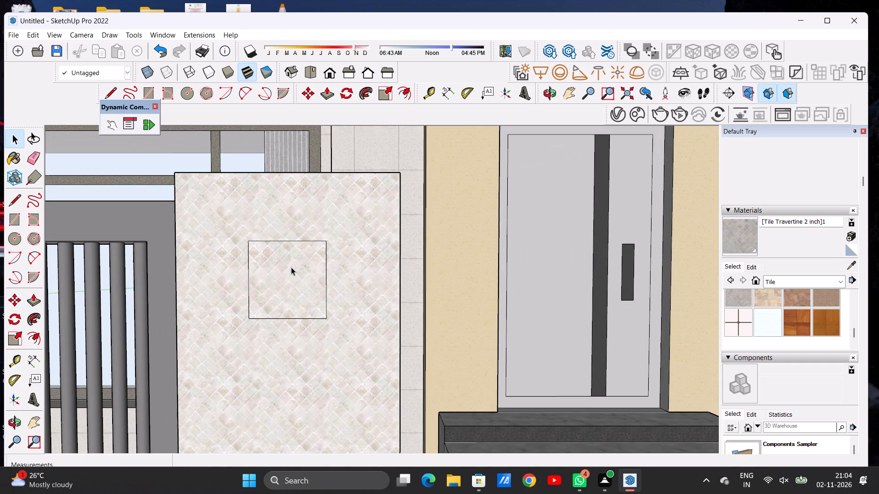
{"action": "scroll", "coordinate": [291, 267], "scroll_direction": "down", "scroll_amount": 5}
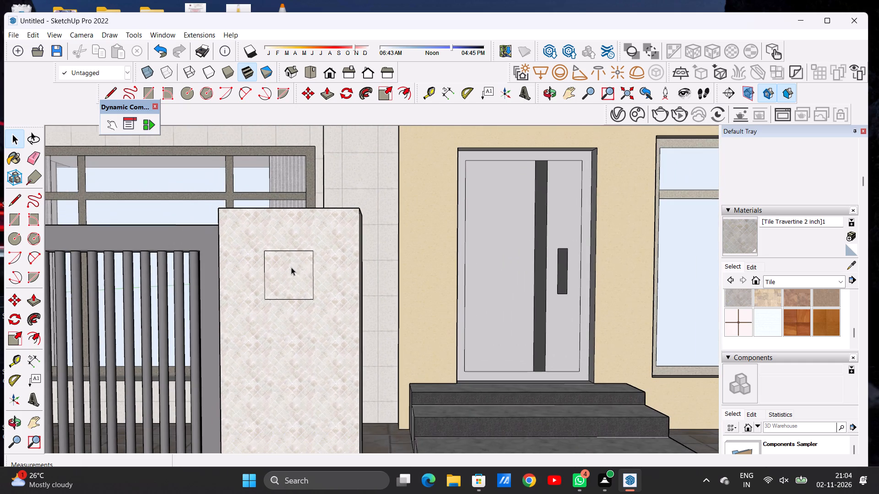
{"action": "key", "text": "p"}
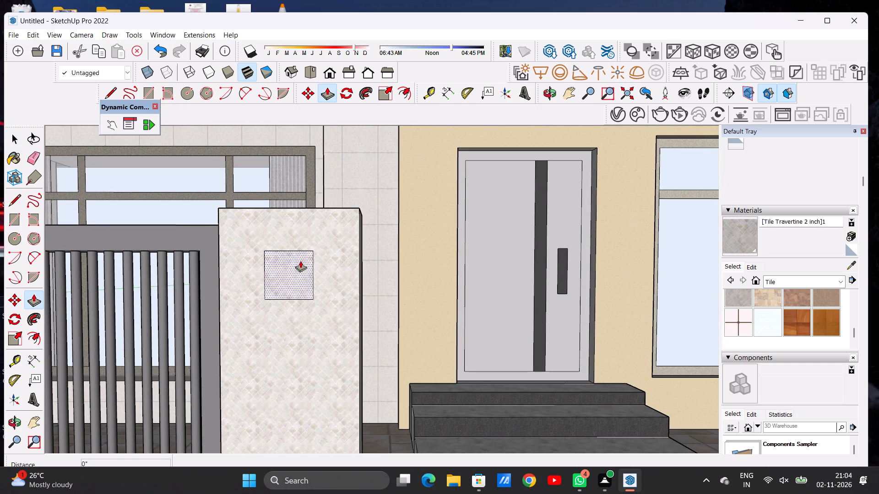
{"action": "key", "text": "space"}
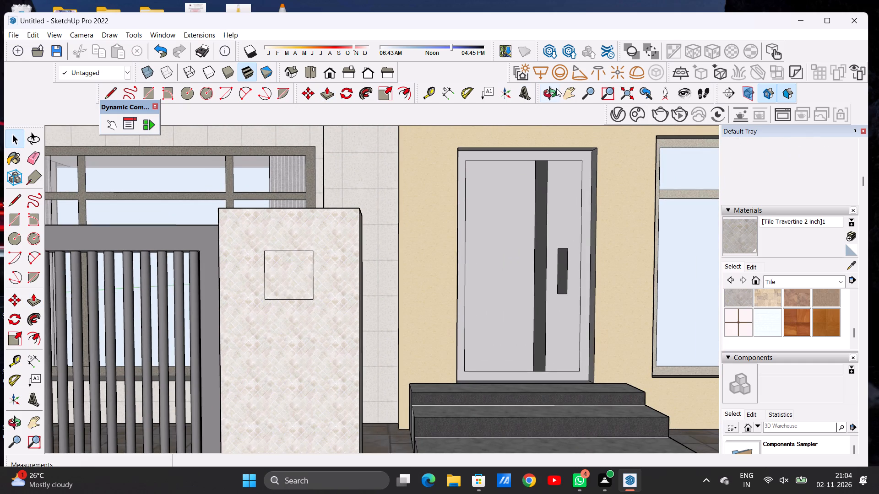
{"action": "left_click", "coordinate": [552, 91]}
{"action": "left_click_drag", "start_coordinate": [368, 248], "coordinate": [271, 324]}
{"action": "scroll", "coordinate": [225, 328], "scroll_direction": "up", "scroll_amount": 11}
{"action": "key", "text": "p"}
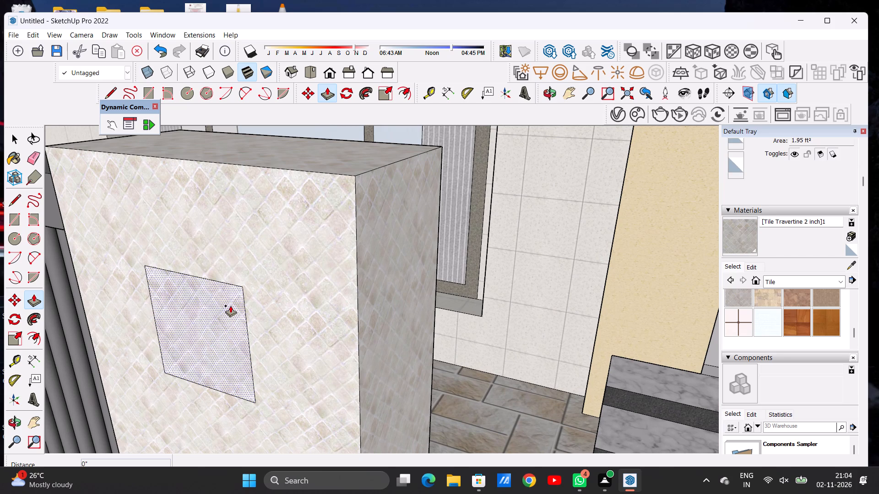
{"action": "left_click", "coordinate": [230, 306]}
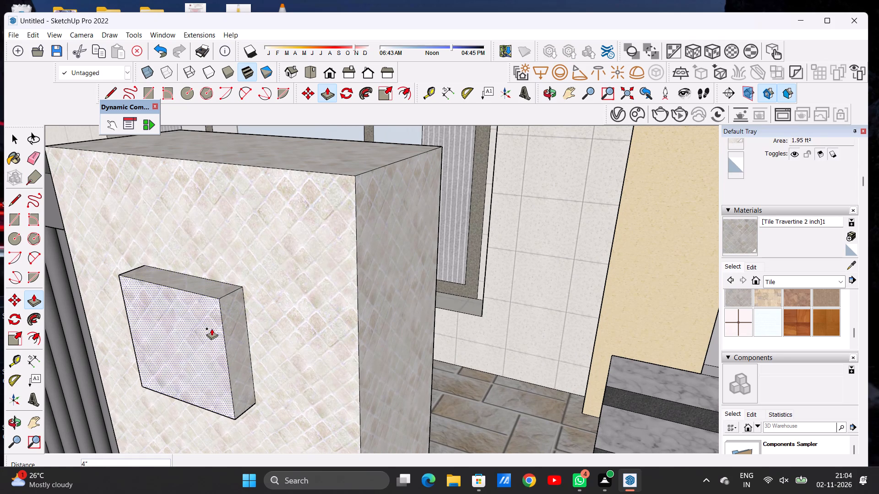
{"action": "left_click", "coordinate": [206, 333]}
Push/pull the square on the pillar beside the white boundary wall outward 5 3/16", matching the gate-side block.
{"action": "scroll", "coordinate": [234, 296], "scroll_direction": "down", "scroll_amount": 3}
{"action": "scroll", "coordinate": [234, 295], "scroll_direction": "up", "scroll_amount": 1}
{"action": "scroll", "coordinate": [235, 295], "scroll_direction": "down", "scroll_amount": 4}
{"action": "scroll", "coordinate": [238, 293], "scroll_direction": "up", "scroll_amount": 1}
{"action": "scroll", "coordinate": [238, 293], "scroll_direction": "down", "scroll_amount": 2}
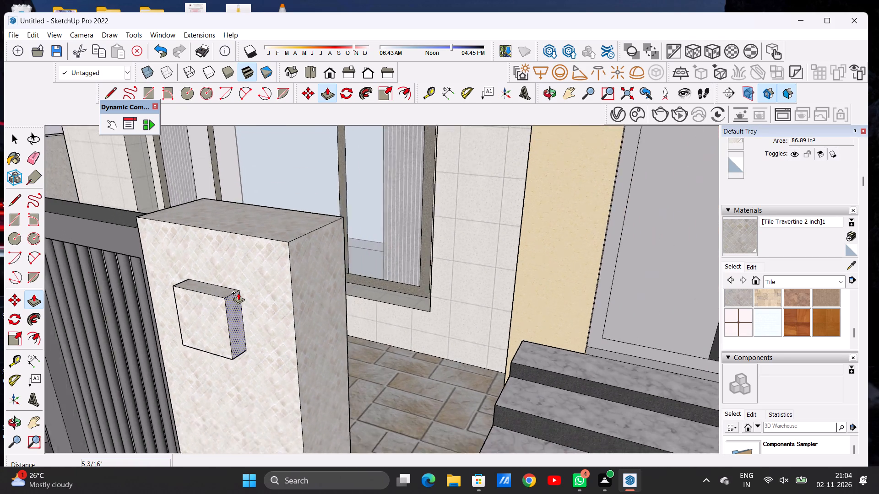
{"action": "scroll", "coordinate": [238, 293], "scroll_direction": "down", "scroll_amount": 13}
{"action": "scroll", "coordinate": [492, 354], "scroll_direction": "up", "scroll_amount": 4}
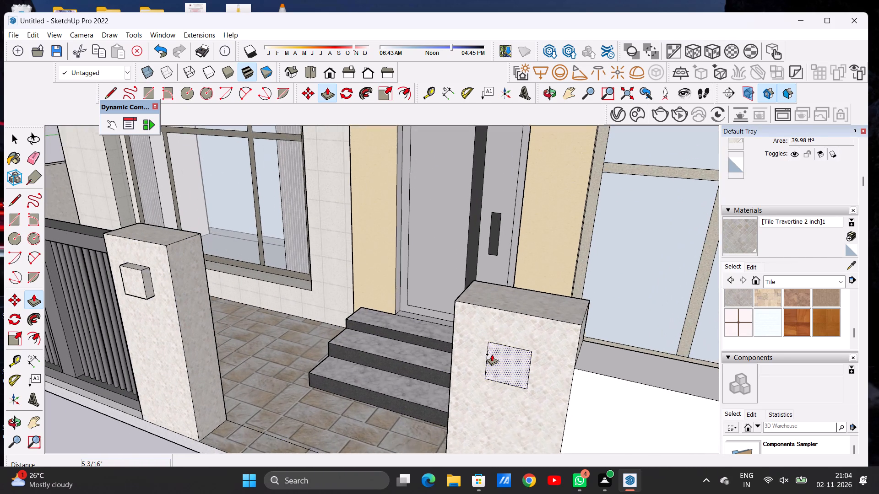
{"action": "scroll", "coordinate": [492, 354], "scroll_direction": "up", "scroll_amount": 1}
{"action": "left_click", "coordinate": [492, 354]}
{"action": "scroll", "coordinate": [489, 356], "scroll_direction": "down", "scroll_amount": 9}
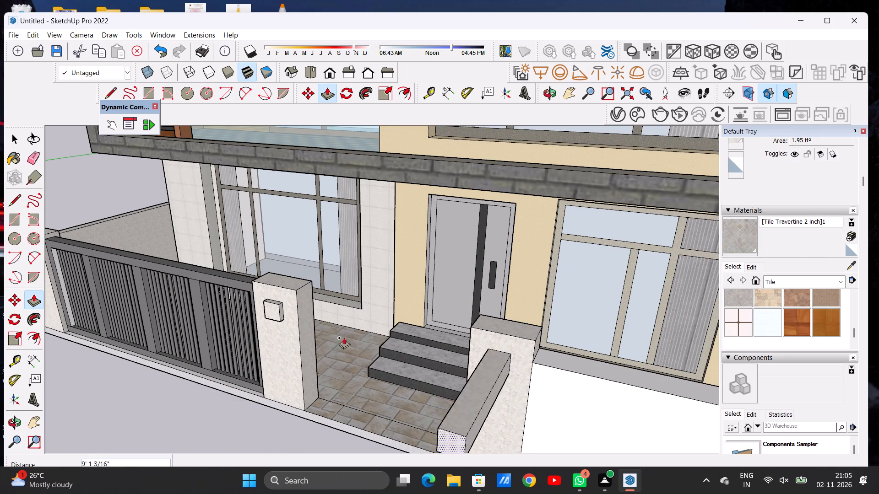
{"action": "scroll", "coordinate": [278, 306], "scroll_direction": "up", "scroll_amount": 2}
{"action": "scroll", "coordinate": [278, 306], "scroll_direction": "down", "scroll_amount": 1}
{"action": "scroll", "coordinate": [278, 306], "scroll_direction": "up", "scroll_amount": 9}
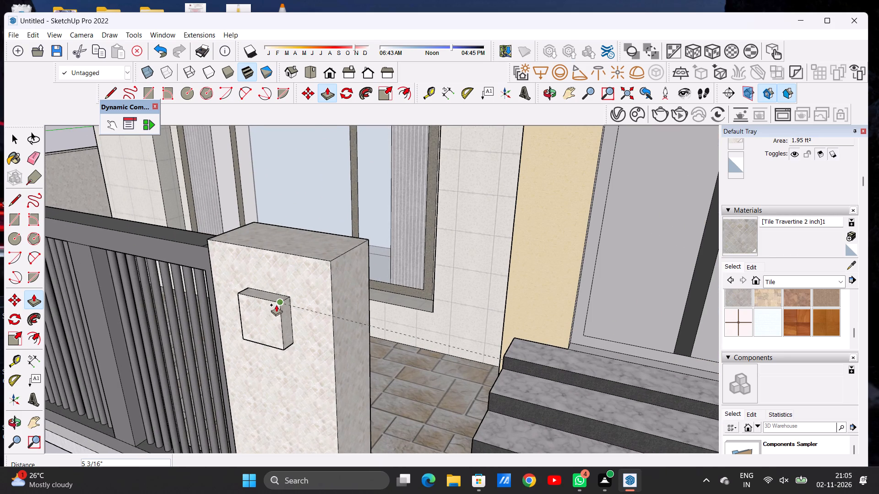
{"action": "left_click", "coordinate": [276, 305]}
{"action": "key", "text": "space"}
{"action": "scroll", "coordinate": [334, 328], "scroll_direction": "down", "scroll_amount": 16}
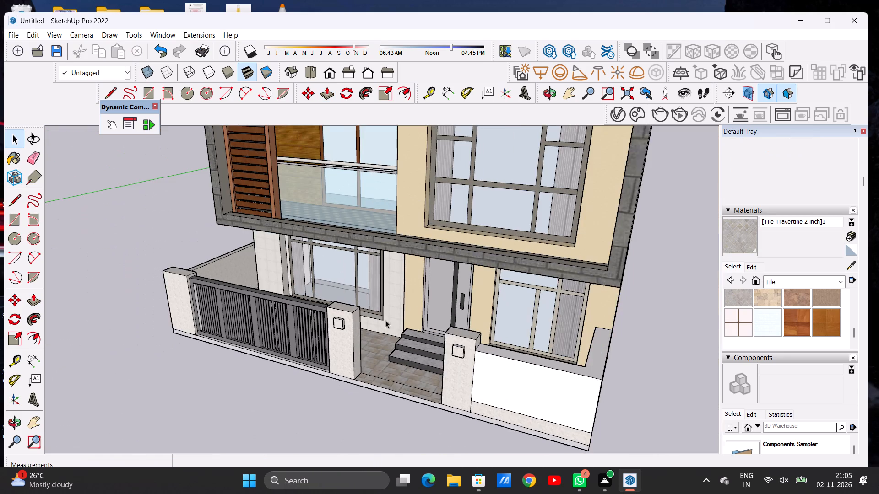
Paint the front, top and entrance-side faces of the gate-side pillar's block with Formica Speckled Grey from Synthetic Surfaces.
{"action": "scroll", "coordinate": [385, 320], "scroll_direction": "down", "scroll_amount": 1}
{"action": "scroll", "coordinate": [355, 331], "scroll_direction": "up", "scroll_amount": 4}
{"action": "scroll", "coordinate": [353, 330], "scroll_direction": "down", "scroll_amount": 1}
{"action": "scroll", "coordinate": [349, 329], "scroll_direction": "up", "scroll_amount": 2}
{"action": "scroll", "coordinate": [346, 301], "scroll_direction": "down", "scroll_amount": 1}
{"action": "scroll", "coordinate": [346, 301], "scroll_direction": "up", "scroll_amount": 18}
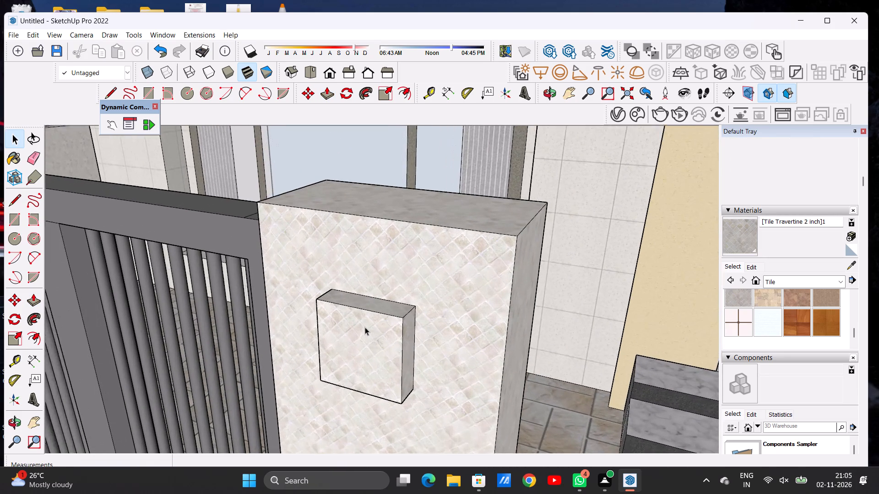
{"action": "scroll", "coordinate": [365, 327], "scroll_direction": "up", "scroll_amount": 1}
{"action": "left_click", "coordinate": [551, 89]}
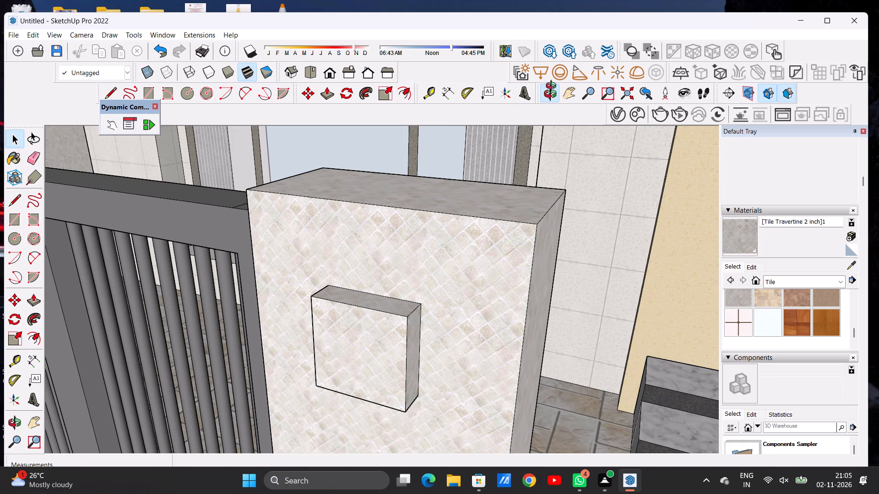
{"action": "left_click_drag", "start_coordinate": [439, 324], "coordinate": [402, 308]}
{"action": "left_click_drag", "start_coordinate": [400, 304], "coordinate": [414, 305]}
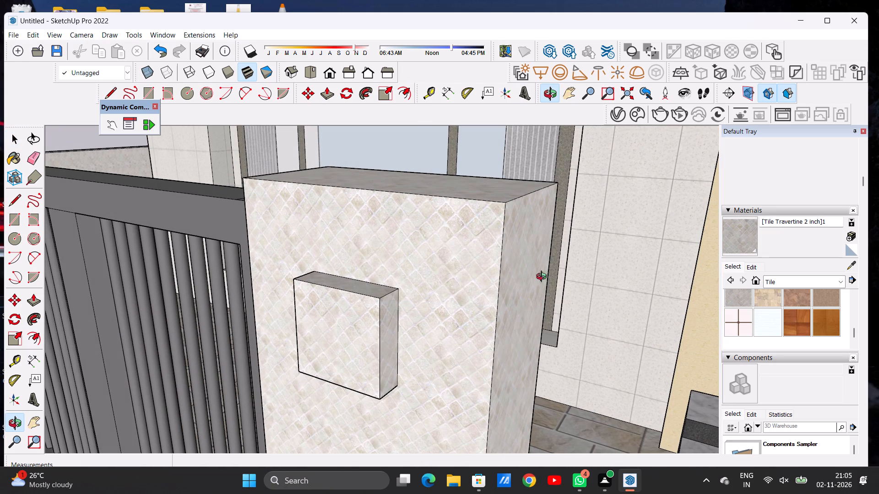
{"action": "left_click", "coordinate": [776, 280]}
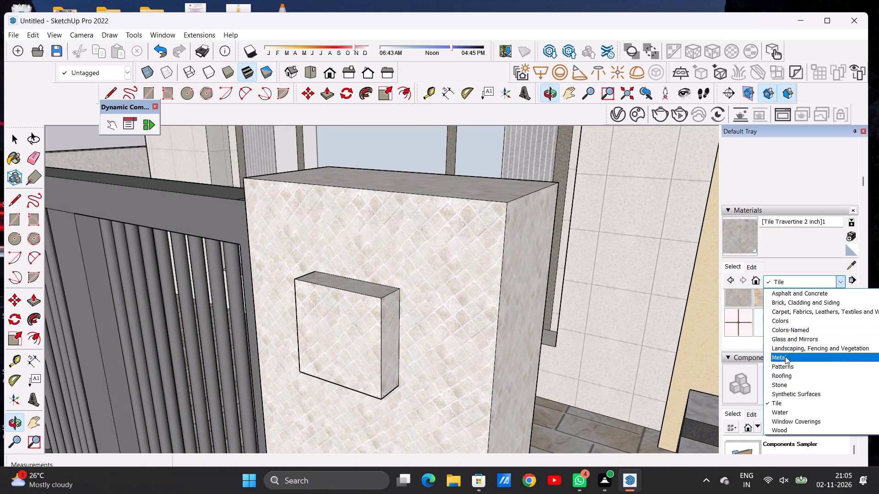
{"action": "left_click", "coordinate": [787, 392]}
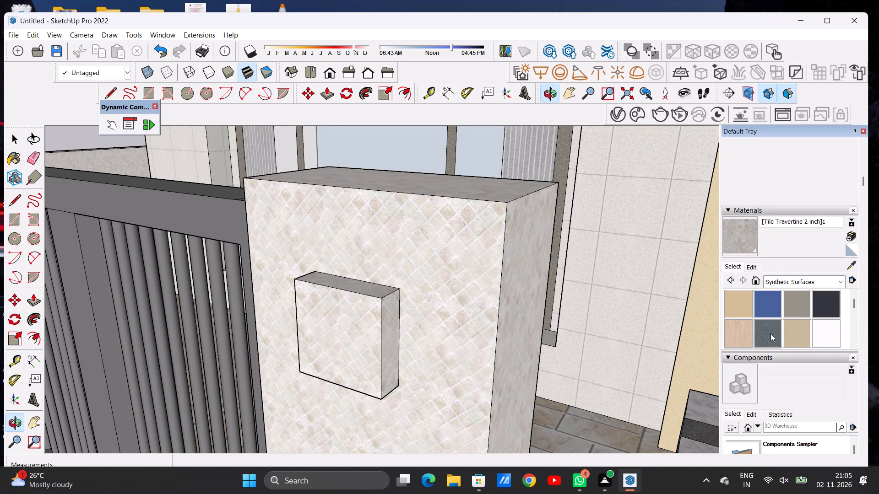
{"action": "left_click", "coordinate": [770, 333]}
{"action": "scroll", "coordinate": [333, 329], "scroll_direction": "up", "scroll_amount": 6}
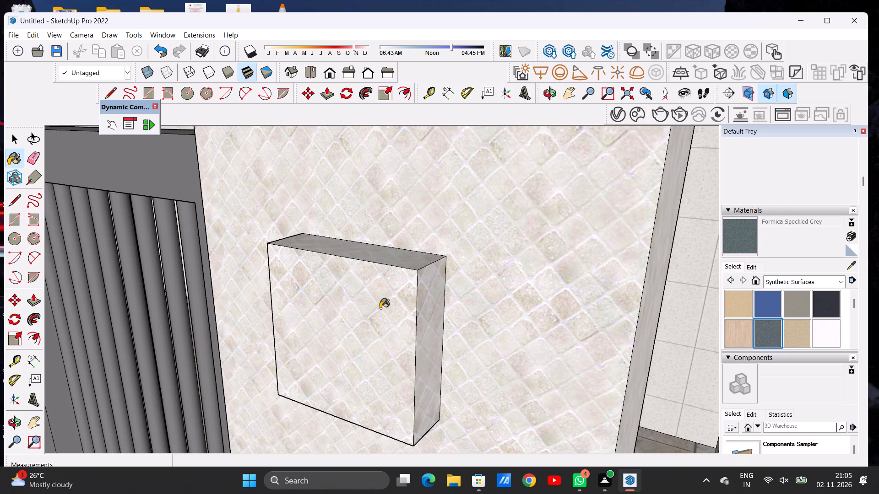
{"action": "left_click", "coordinate": [386, 297]}
{"action": "scroll", "coordinate": [417, 252], "scroll_direction": "up", "scroll_amount": 2}
{"action": "scroll", "coordinate": [417, 252], "scroll_direction": "down", "scroll_amount": 1}
{"action": "scroll", "coordinate": [417, 252], "scroll_direction": "up", "scroll_amount": 3}
{"action": "left_click", "coordinate": [417, 252]}
{"action": "left_click", "coordinate": [433, 287]}
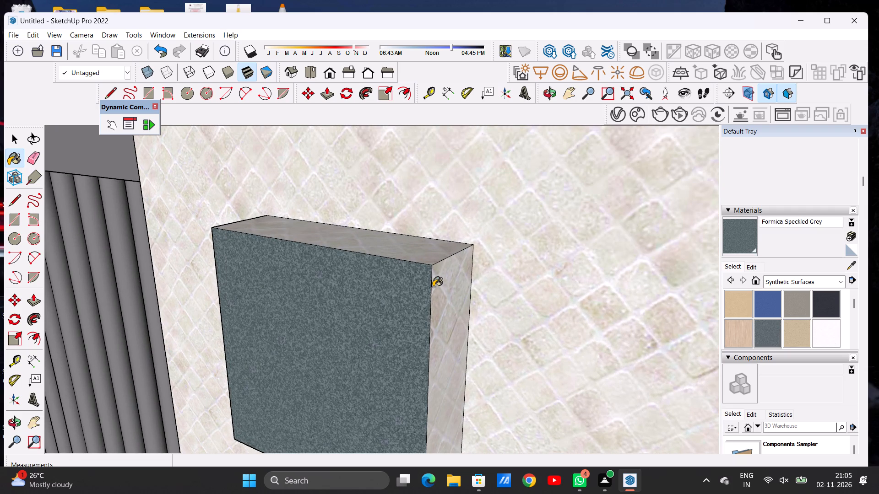
Paint the top, front and boundary-wall-side faces of the block on the other entrance pillar with Formica Speckled Grey.
{"action": "scroll", "coordinate": [437, 306], "scroll_direction": "down", "scroll_amount": 6}
{"action": "scroll", "coordinate": [431, 313], "scroll_direction": "down", "scroll_amount": 20}
{"action": "scroll", "coordinate": [431, 313], "scroll_direction": "down", "scroll_amount": 1}
{"action": "scroll", "coordinate": [382, 308], "scroll_direction": "up", "scroll_amount": 1}
{"action": "scroll", "coordinate": [373, 314], "scroll_direction": "down", "scroll_amount": 6}
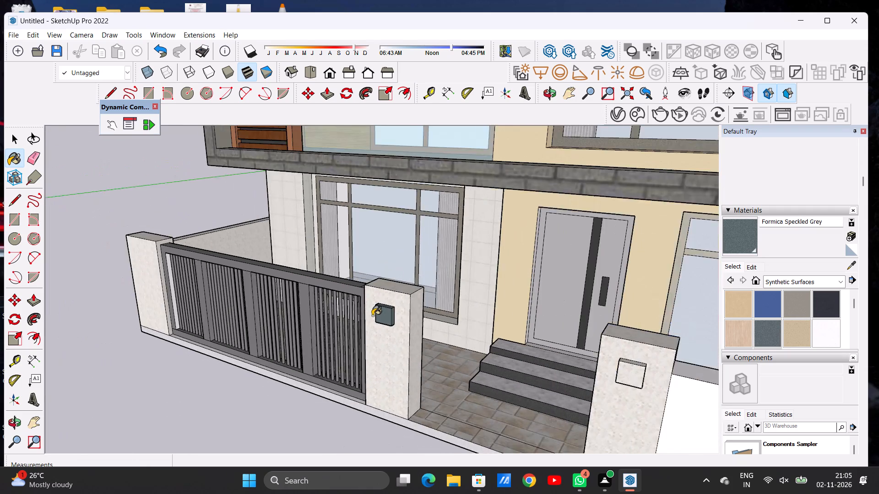
{"action": "scroll", "coordinate": [372, 316], "scroll_direction": "down", "scroll_amount": 4}
{"action": "scroll", "coordinate": [559, 349], "scroll_direction": "up", "scroll_amount": 6}
{"action": "scroll", "coordinate": [536, 355], "scroll_direction": "down", "scroll_amount": 1}
{"action": "scroll", "coordinate": [536, 355], "scroll_direction": "up", "scroll_amount": 3}
{"action": "scroll", "coordinate": [535, 356], "scroll_direction": "down", "scroll_amount": 2}
{"action": "scroll", "coordinate": [533, 357], "scroll_direction": "up", "scroll_amount": 3}
{"action": "scroll", "coordinate": [522, 350], "scroll_direction": "down", "scroll_amount": 1}
{"action": "scroll", "coordinate": [522, 350], "scroll_direction": "up", "scroll_amount": 5}
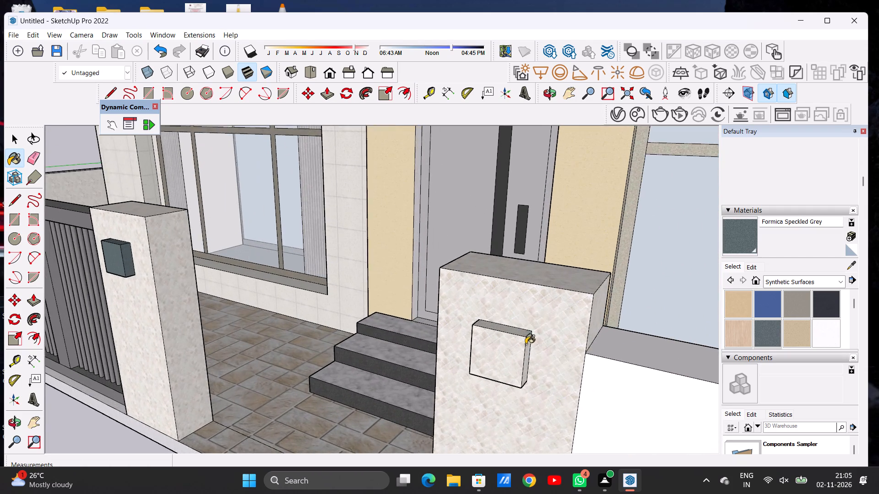
{"action": "scroll", "coordinate": [526, 344], "scroll_direction": "up", "scroll_amount": 9}
{"action": "scroll", "coordinate": [529, 340], "scroll_direction": "down", "scroll_amount": 1}
{"action": "scroll", "coordinate": [529, 341], "scroll_direction": "up", "scroll_amount": 7}
{"action": "left_click", "coordinate": [513, 318]}
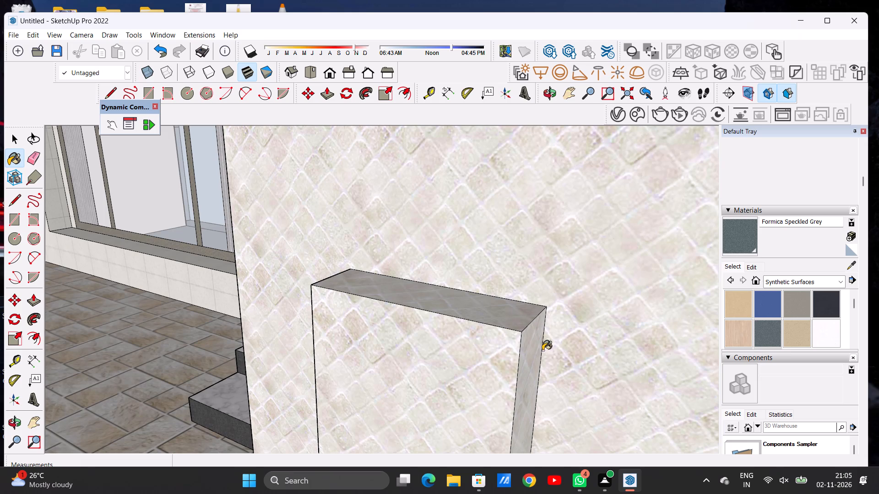
{"action": "left_click", "coordinate": [540, 351]}
{"action": "left_click", "coordinate": [483, 354]}
Paint the entrance-side face and underside of the block on the pillar beside the white boundary wall with Formica Speckled Grey.
{"action": "left_click", "coordinate": [549, 89]}
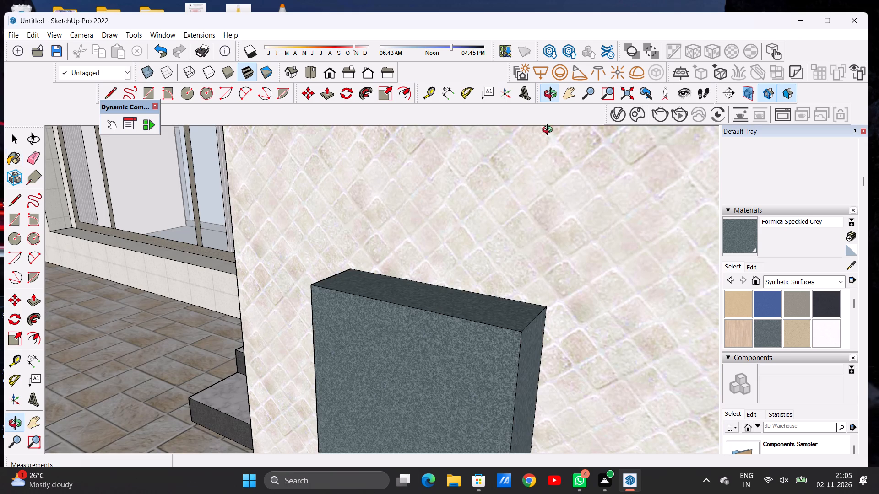
{"action": "scroll", "coordinate": [483, 263], "scroll_direction": "down", "scroll_amount": 9}
{"action": "scroll", "coordinate": [477, 274], "scroll_direction": "up", "scroll_amount": 1}
{"action": "scroll", "coordinate": [477, 274], "scroll_direction": "down", "scroll_amount": 4}
{"action": "left_click_drag", "start_coordinate": [392, 317], "coordinate": [647, 268]}
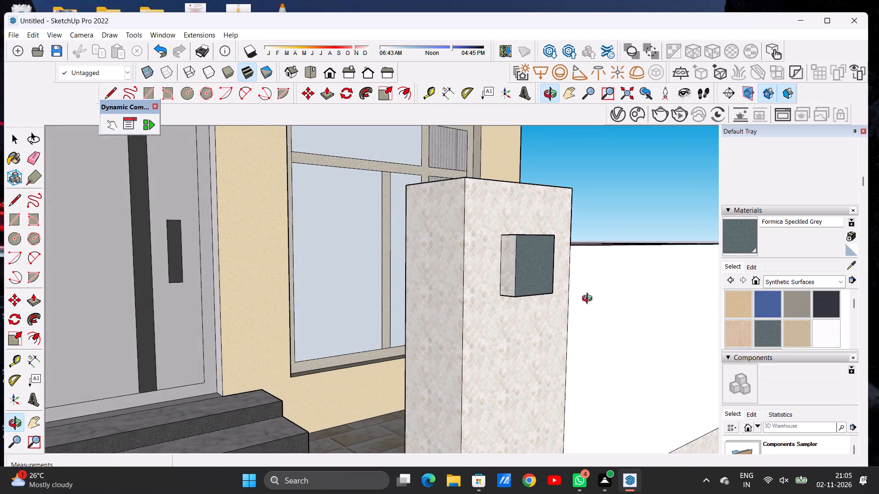
{"action": "left_click_drag", "start_coordinate": [560, 319], "coordinate": [573, 239]}
{"action": "scroll", "coordinate": [523, 171], "scroll_direction": "up", "scroll_amount": 13}
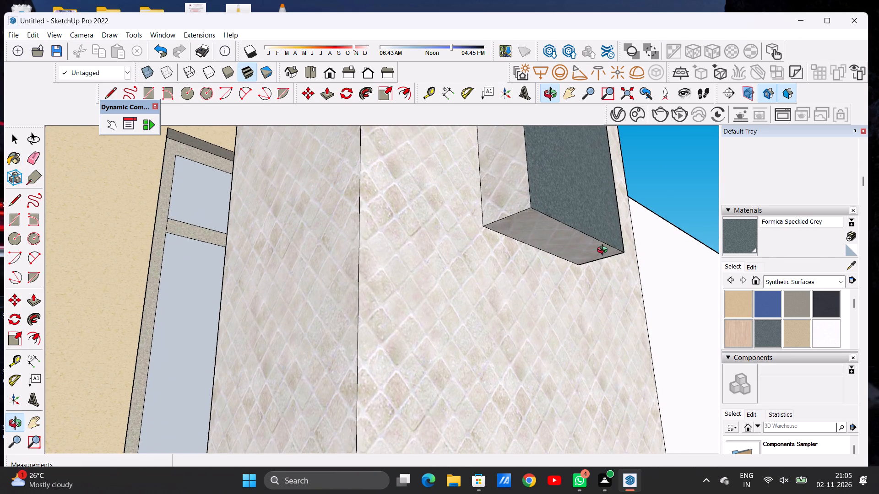
{"action": "left_click", "coordinate": [736, 236]}
{"action": "left_click", "coordinate": [506, 197]}
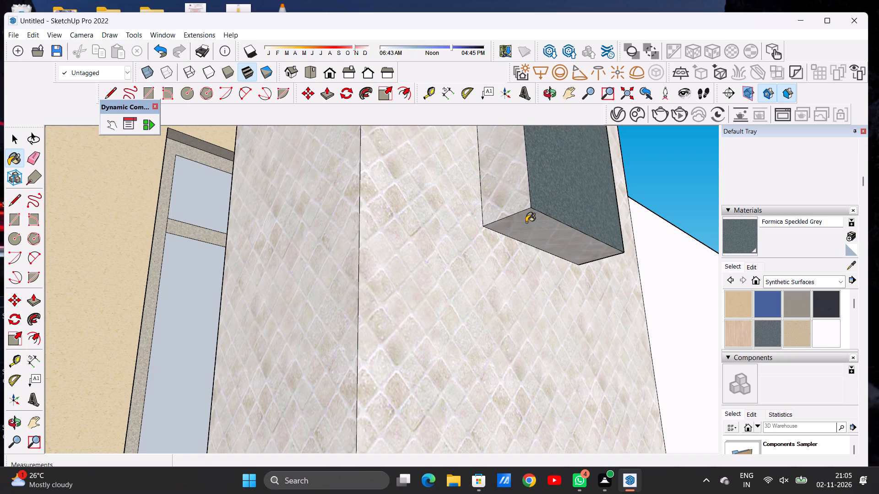
{"action": "left_click", "coordinate": [530, 226]}
{"action": "scroll", "coordinate": [531, 248], "scroll_direction": "down", "scroll_amount": 4}
{"action": "scroll", "coordinate": [531, 251], "scroll_direction": "up", "scroll_amount": 1}
{"action": "scroll", "coordinate": [531, 251], "scroll_direction": "down", "scroll_amount": 11}
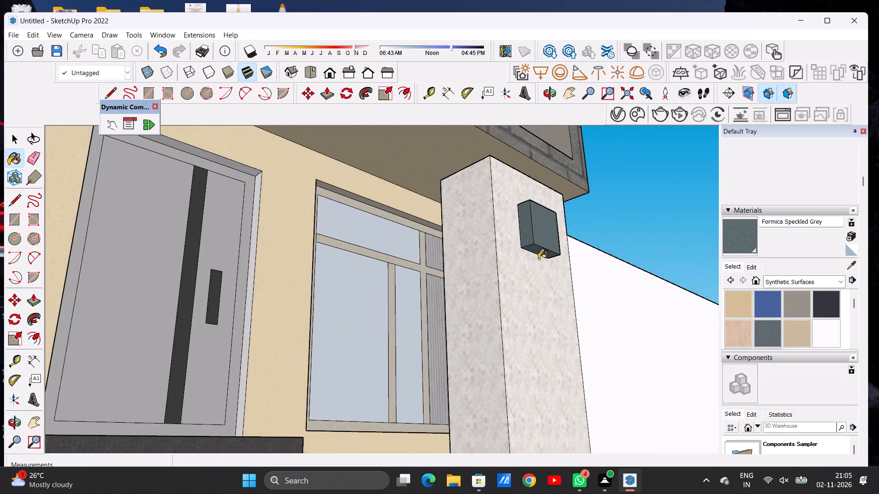
Paint the gate-facing side and underside of the gate-side pillar's block with Formica Speckled Grey.
{"action": "scroll", "coordinate": [538, 259], "scroll_direction": "up", "scroll_amount": 1}
{"action": "scroll", "coordinate": [538, 259], "scroll_direction": "down", "scroll_amount": 13}
{"action": "scroll", "coordinate": [364, 184], "scroll_direction": "up", "scroll_amount": 6}
{"action": "scroll", "coordinate": [380, 184], "scroll_direction": "down", "scroll_amount": 1}
{"action": "scroll", "coordinate": [381, 185], "scroll_direction": "up", "scroll_amount": 5}
{"action": "scroll", "coordinate": [377, 192], "scroll_direction": "up", "scroll_amount": 20}
{"action": "left_click", "coordinate": [370, 230]}
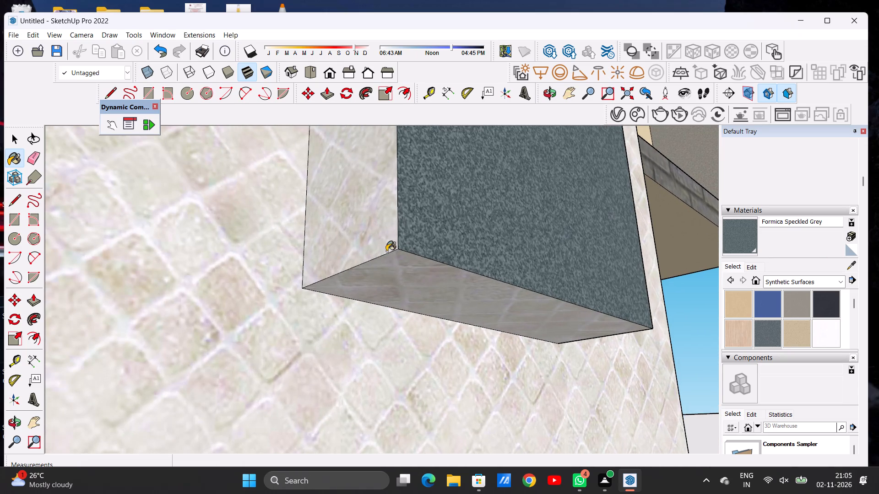
{"action": "left_click", "coordinate": [397, 267]}
{"action": "scroll", "coordinate": [387, 262], "scroll_direction": "down", "scroll_amount": 15}
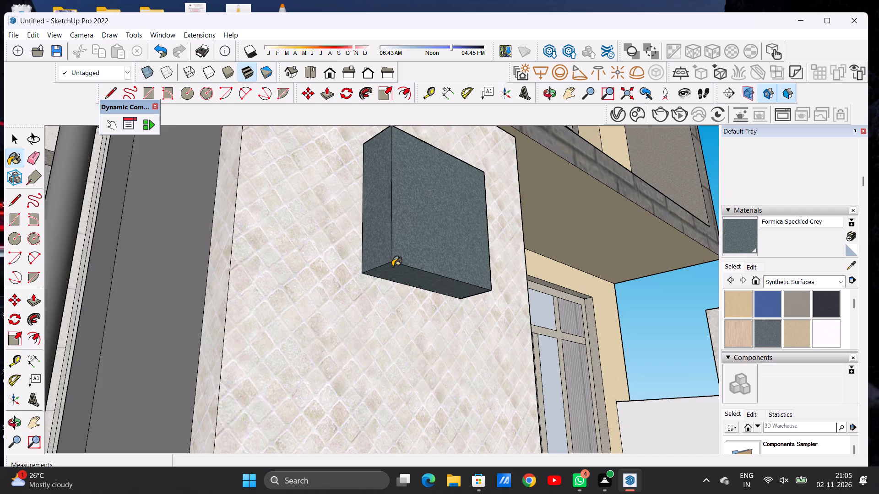
Examine both entrance pillars' blocks from several angles, the whole front facade, and the white boundary wall beside the entrance.
{"action": "key", "text": "space"}
{"action": "type", "text": "O"}
{"action": "scroll", "coordinate": [397, 272], "scroll_direction": "down", "scroll_amount": 7}
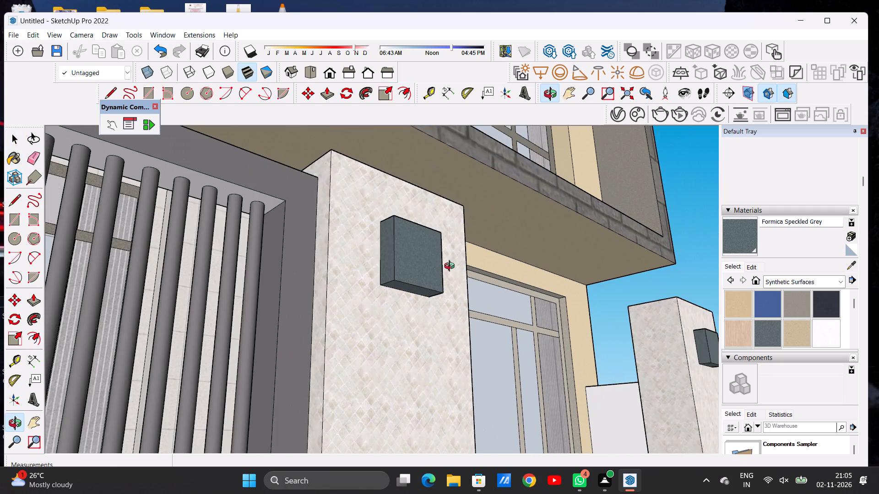
{"action": "left_click_drag", "start_coordinate": [485, 246], "coordinate": [335, 290]}
{"action": "scroll", "coordinate": [483, 284], "scroll_direction": "down", "scroll_amount": 4}
{"action": "scroll", "coordinate": [499, 284], "scroll_direction": "up", "scroll_amount": 1}
{"action": "scroll", "coordinate": [500, 284], "scroll_direction": "down", "scroll_amount": 2}
{"action": "left_click_drag", "start_coordinate": [334, 322], "coordinate": [327, 259]}
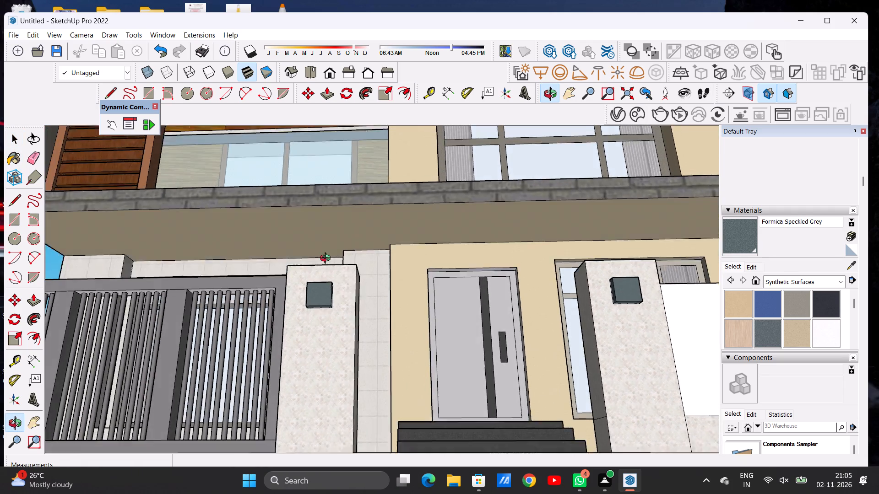
{"action": "left_click_drag", "start_coordinate": [327, 259], "coordinate": [327, 255]}
{"action": "scroll", "coordinate": [331, 289], "scroll_direction": "up", "scroll_amount": 8}
{"action": "scroll", "coordinate": [312, 322], "scroll_direction": "down", "scroll_amount": 1}
{"action": "scroll", "coordinate": [312, 322], "scroll_direction": "up", "scroll_amount": 5}
{"action": "left_click_drag", "start_coordinate": [332, 227], "coordinate": [350, 384]}
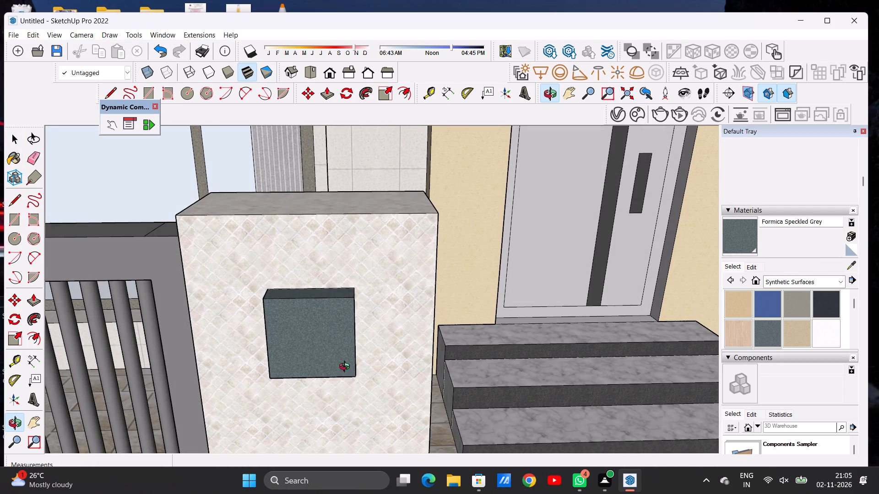
{"action": "scroll", "coordinate": [338, 338], "scroll_direction": "down", "scroll_amount": 7}
{"action": "scroll", "coordinate": [326, 322], "scroll_direction": "down", "scroll_amount": 14}
{"action": "scroll", "coordinate": [499, 326], "scroll_direction": "up", "scroll_amount": 4}
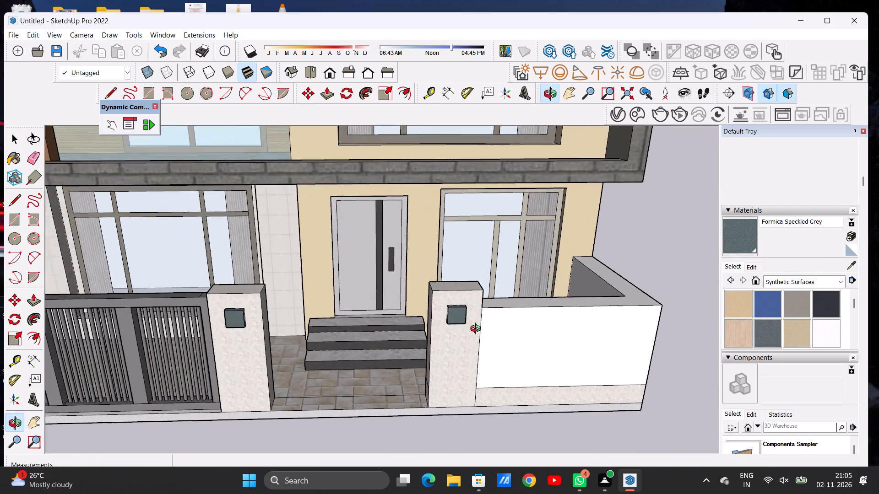
{"action": "scroll", "coordinate": [477, 330], "scroll_direction": "up", "scroll_amount": 9}
{"action": "left_click_drag", "start_coordinate": [478, 317], "coordinate": [434, 318]}
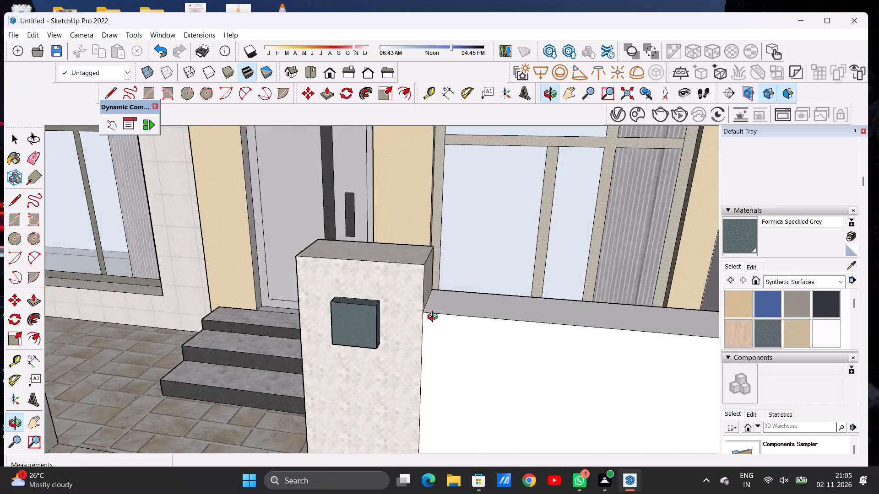
{"action": "left_click_drag", "start_coordinate": [434, 318], "coordinate": [484, 293]}
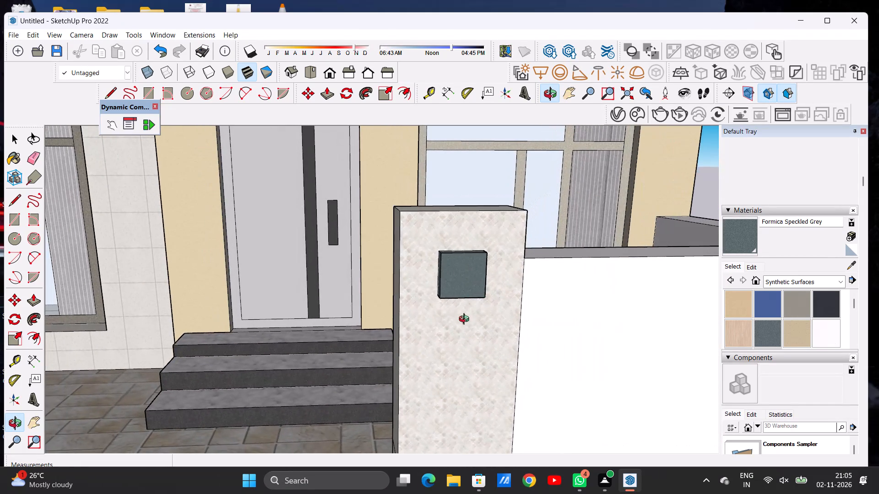
{"action": "scroll", "coordinate": [448, 342], "scroll_direction": "down", "scroll_amount": 5}
{"action": "scroll", "coordinate": [393, 344], "scroll_direction": "down", "scroll_amount": 5}
{"action": "scroll", "coordinate": [309, 348], "scroll_direction": "down", "scroll_amount": 10}
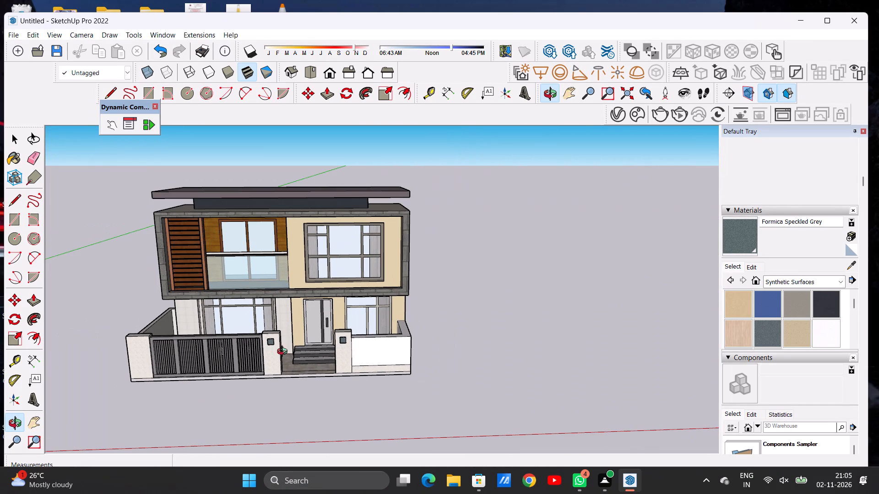
{"action": "scroll", "coordinate": [393, 354], "scroll_direction": "up", "scroll_amount": 7}
{"action": "left_click_drag", "start_coordinate": [510, 339], "coordinate": [397, 300]}
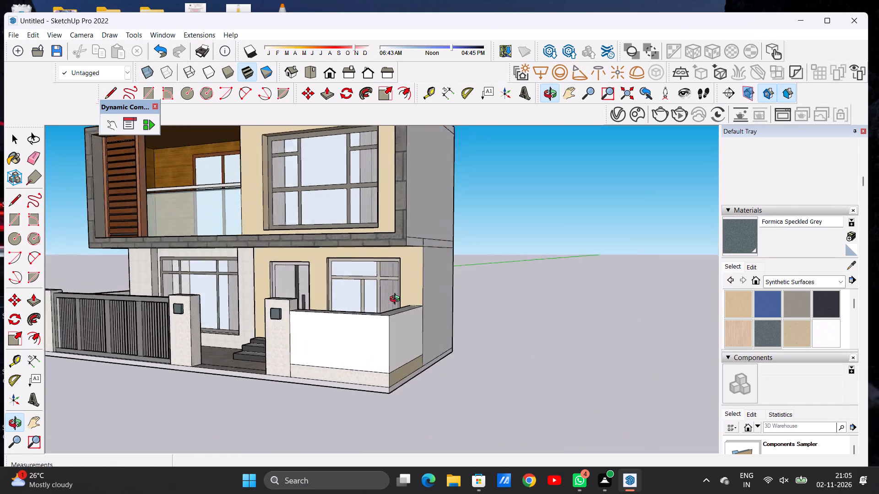
{"action": "left_click_drag", "start_coordinate": [397, 300], "coordinate": [423, 306]}
{"action": "scroll", "coordinate": [469, 343], "scroll_direction": "down", "scroll_amount": 7}
{"action": "left_click_drag", "start_coordinate": [369, 312], "coordinate": [394, 310]}
{"action": "scroll", "coordinate": [418, 324], "scroll_direction": "up", "scroll_amount": 14}
{"action": "key", "text": "space"}
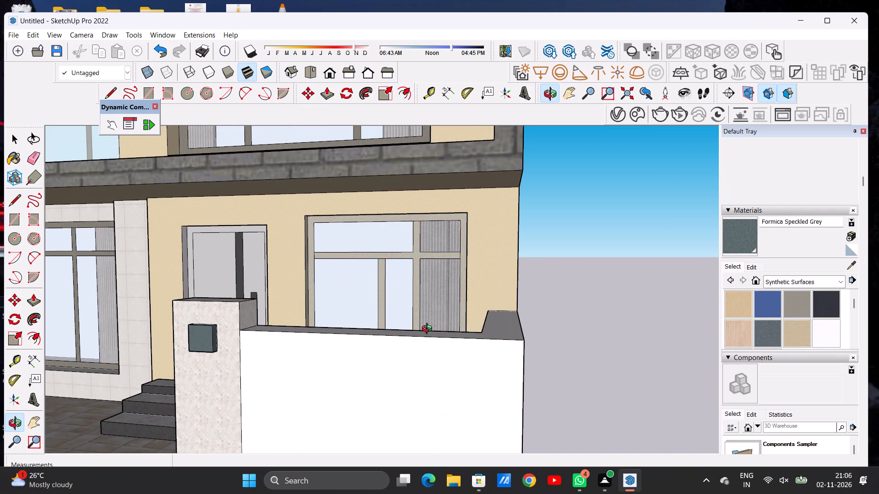
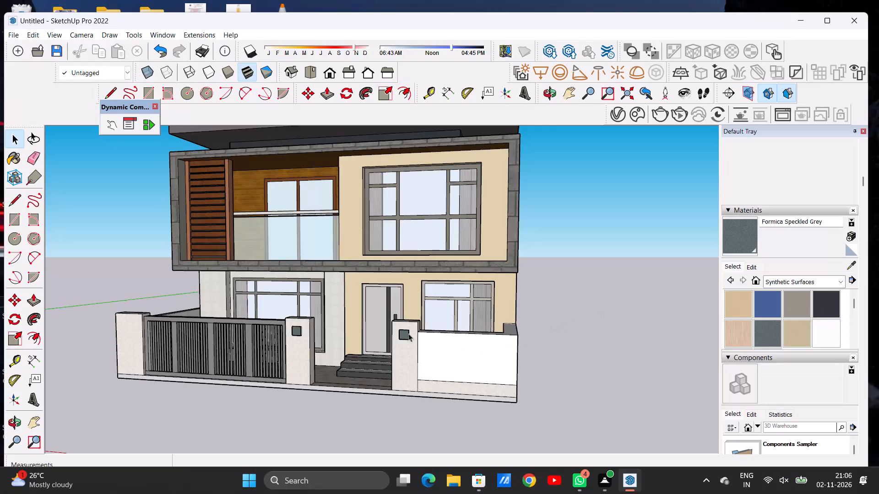
Examine the whole house from the front facade around to its plain side and rear walls.
{"action": "scroll", "coordinate": [394, 324], "scroll_direction": "up", "scroll_amount": 2}
{"action": "scroll", "coordinate": [394, 324], "scroll_direction": "down", "scroll_amount": 1}
{"action": "scroll", "coordinate": [394, 324], "scroll_direction": "up", "scroll_amount": 1}
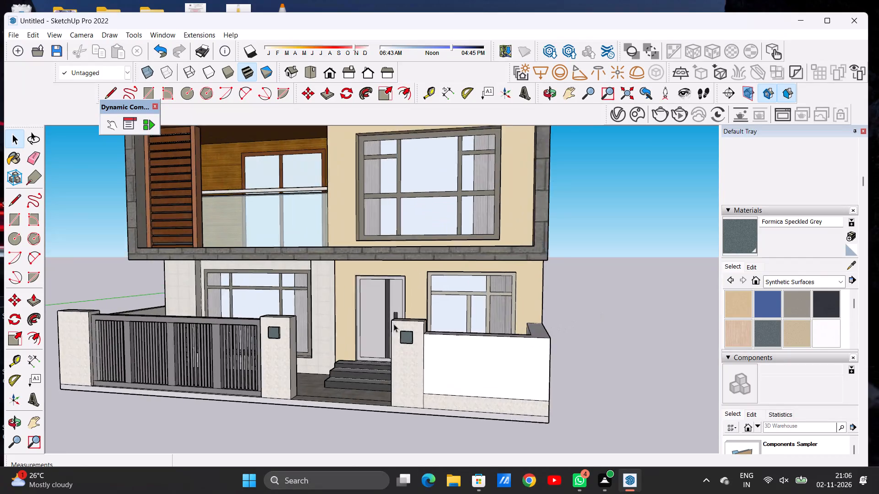
{"action": "scroll", "coordinate": [394, 324], "scroll_direction": "up", "scroll_amount": 7}
{"action": "key", "text": "o"}
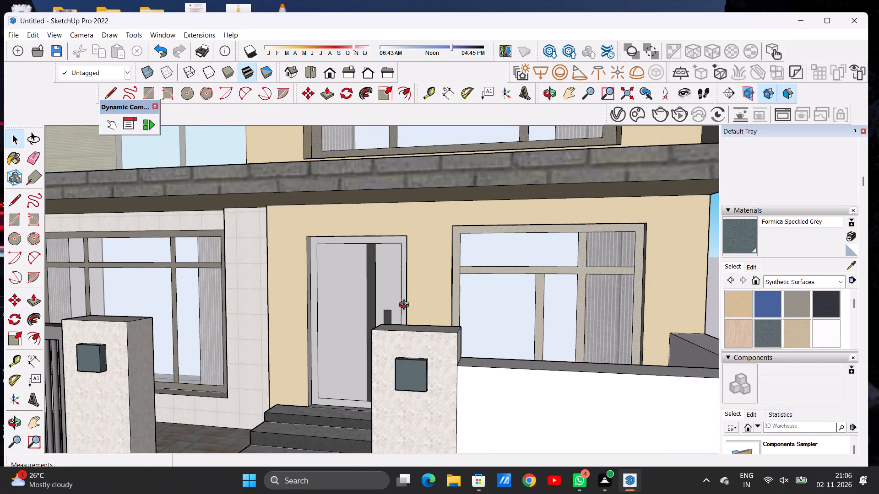
{"action": "scroll", "coordinate": [416, 302], "scroll_direction": "down", "scroll_amount": 7}
{"action": "scroll", "coordinate": [465, 309], "scroll_direction": "up", "scroll_amount": 1}
{"action": "left_click_drag", "start_coordinate": [358, 317], "coordinate": [461, 304]}
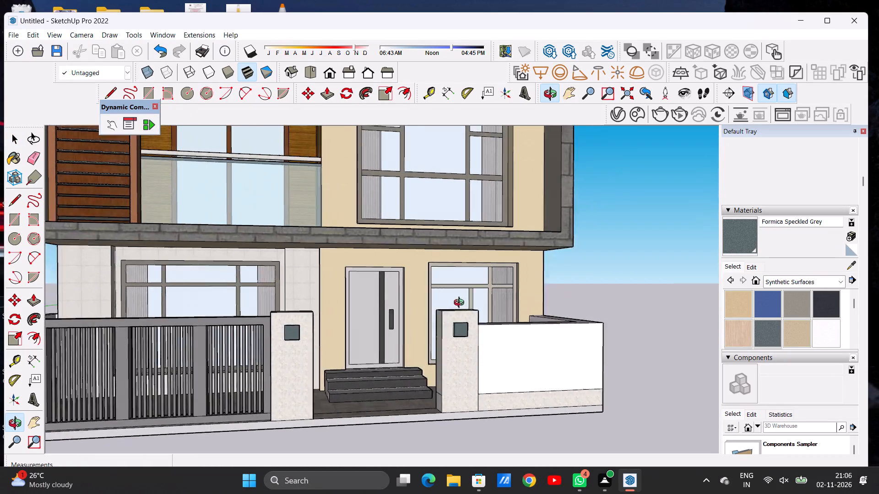
{"action": "left_click_drag", "start_coordinate": [461, 304], "coordinate": [374, 353]}
{"action": "scroll", "coordinate": [449, 350], "scroll_direction": "down", "scroll_amount": 8}
{"action": "left_click_drag", "start_coordinate": [484, 341], "coordinate": [468, 337]}
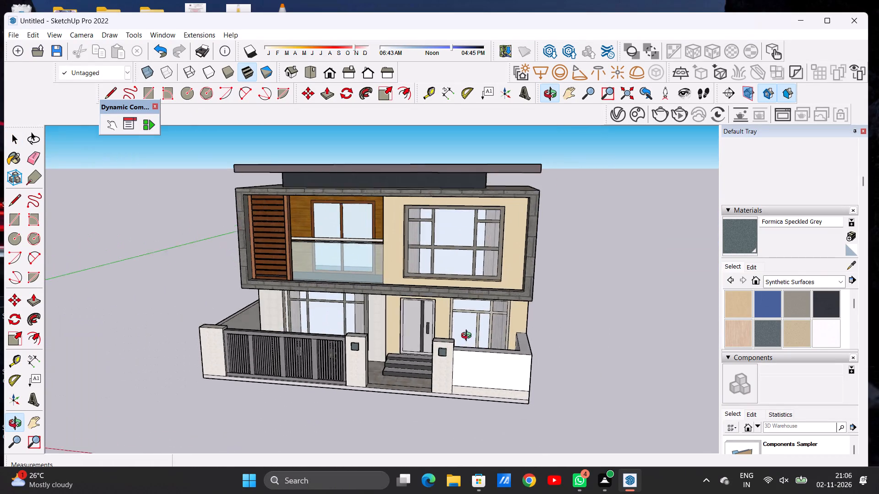
{"action": "left_click_drag", "start_coordinate": [468, 337], "coordinate": [556, 294]}
{"action": "left_click_drag", "start_coordinate": [309, 301], "coordinate": [319, 306]}
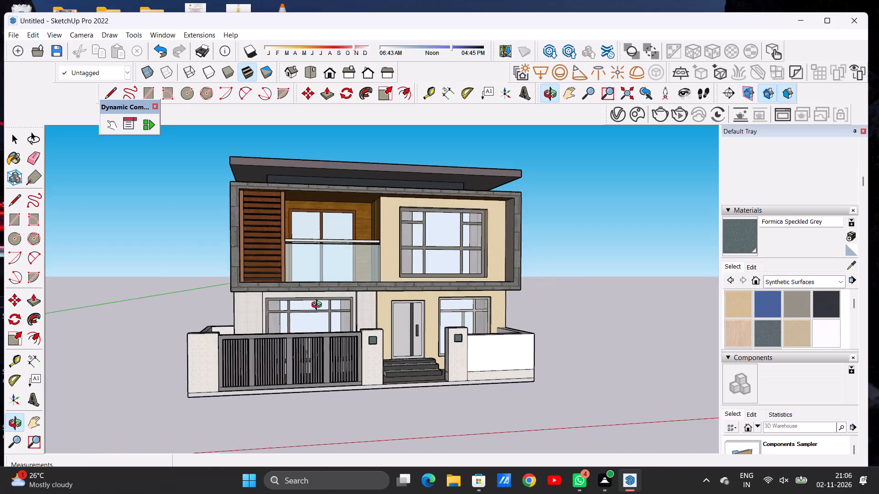
{"action": "left_click_drag", "start_coordinate": [319, 306], "coordinate": [289, 303]}
{"action": "left_click_drag", "start_coordinate": [540, 274], "coordinate": [327, 276]}
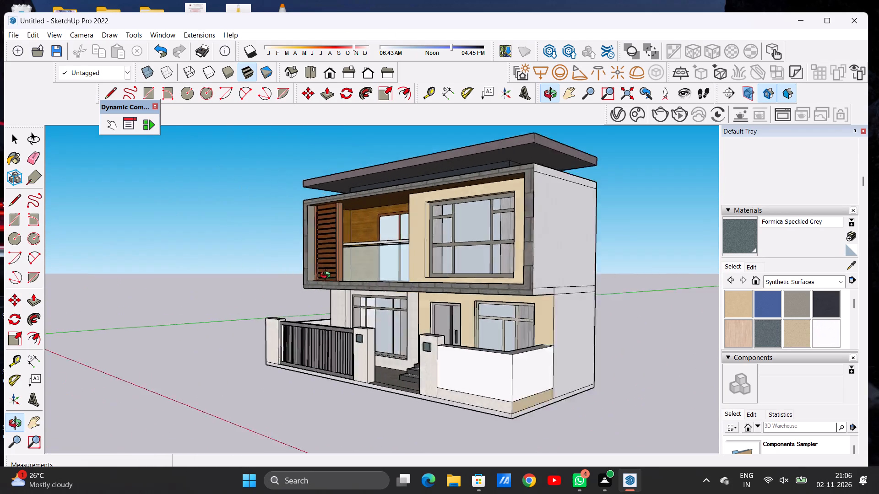
{"action": "left_click_drag", "start_coordinate": [327, 276], "coordinate": [233, 330]}
{"action": "left_click_drag", "start_coordinate": [565, 250], "coordinate": [485, 240]}
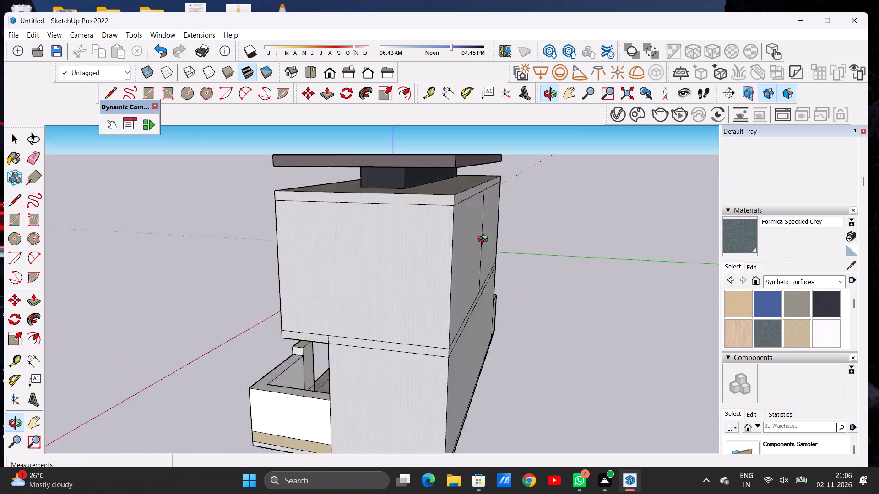
{"action": "left_click_drag", "start_coordinate": [485, 240], "coordinate": [526, 230]}
{"action": "scroll", "coordinate": [456, 243], "scroll_direction": "down", "scroll_amount": 5}
{"action": "left_click_drag", "start_coordinate": [540, 245], "coordinate": [461, 277]}
{"action": "left_click_drag", "start_coordinate": [328, 313], "coordinate": [533, 291]}
{"action": "scroll", "coordinate": [475, 293], "scroll_direction": "down", "scroll_amount": 9}
Examine the entrance pillars with their grey blocks, the front steps and the outer faces of the white boundary wall.
{"action": "scroll", "coordinate": [467, 320], "scroll_direction": "up", "scroll_amount": 6}
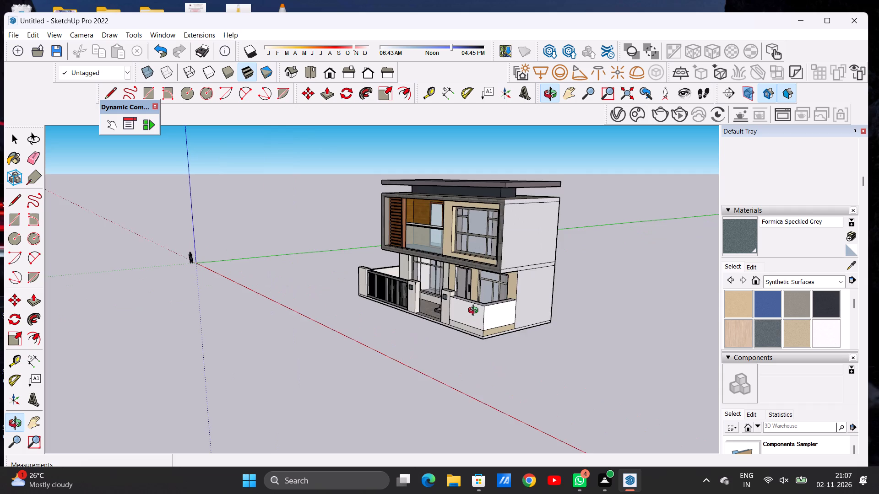
{"action": "scroll", "coordinate": [475, 311], "scroll_direction": "up", "scroll_amount": 3}
{"action": "scroll", "coordinate": [488, 306], "scroll_direction": "down", "scroll_amount": 1}
{"action": "scroll", "coordinate": [488, 306], "scroll_direction": "up", "scroll_amount": 6}
{"action": "left_click_drag", "start_coordinate": [452, 316], "coordinate": [554, 358]}
{"action": "scroll", "coordinate": [562, 318], "scroll_direction": "up", "scroll_amount": 8}
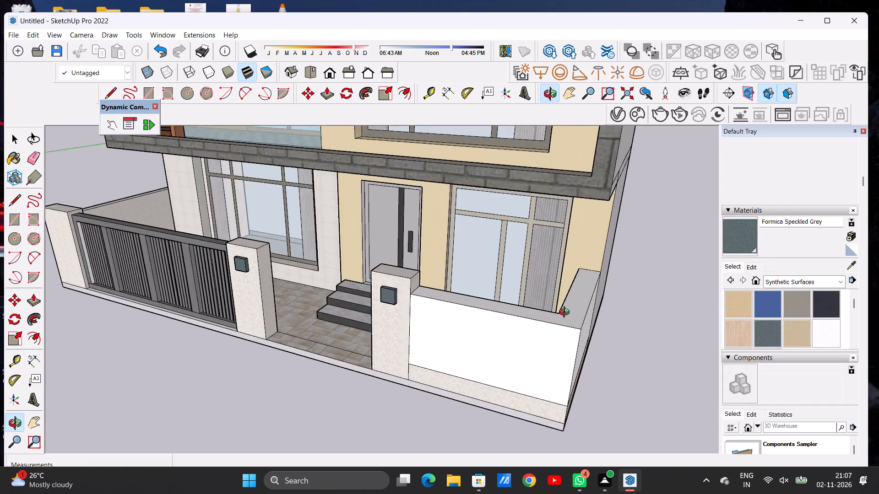
{"action": "scroll", "coordinate": [566, 313], "scroll_direction": "up", "scroll_amount": 4}
{"action": "left_click_drag", "start_coordinate": [401, 308], "coordinate": [576, 286]}
{"action": "left_click_drag", "start_coordinate": [388, 274], "coordinate": [564, 276]}
{"action": "left_click_drag", "start_coordinate": [385, 241], "coordinate": [447, 238]}
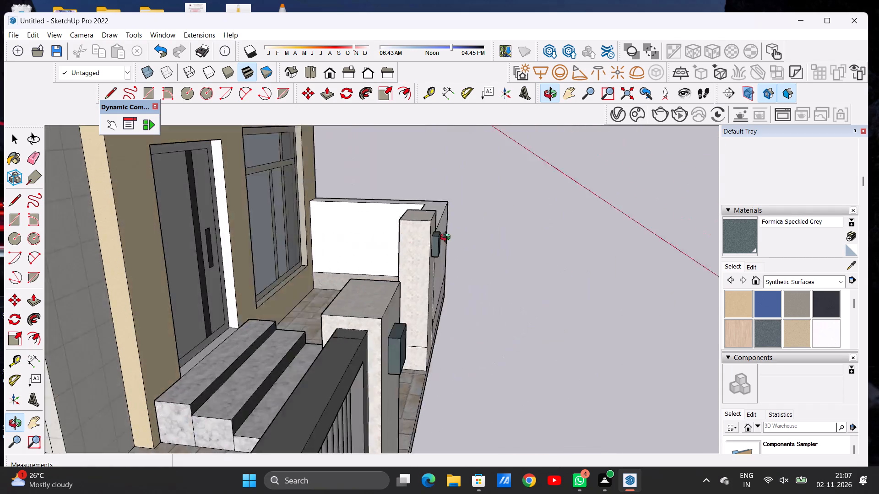
{"action": "left_click_drag", "start_coordinate": [447, 238], "coordinate": [350, 237]}
{"action": "left_click_drag", "start_coordinate": [476, 243], "coordinate": [353, 245]}
{"action": "scroll", "coordinate": [167, 259], "scroll_direction": "down", "scroll_amount": 2}
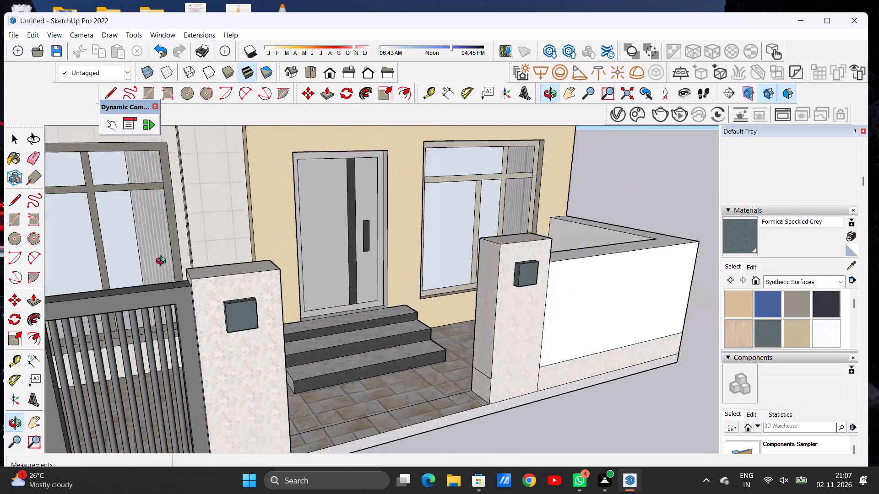
{"action": "scroll", "coordinate": [163, 262], "scroll_direction": "down", "scroll_amount": 8}
{"action": "left_click_drag", "start_coordinate": [490, 225], "coordinate": [274, 231]}
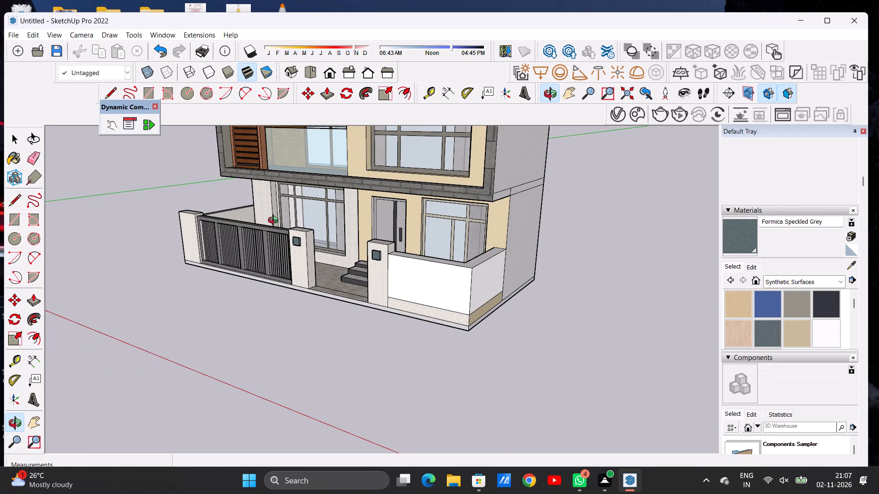
{"action": "scroll", "coordinate": [305, 255], "scroll_direction": "down", "scroll_amount": 4}
{"action": "scroll", "coordinate": [320, 273], "scroll_direction": "up", "scroll_amount": 1}
{"action": "scroll", "coordinate": [342, 306], "scroll_direction": "down", "scroll_amount": 1}
{"action": "scroll", "coordinate": [415, 265], "scroll_direction": "up", "scroll_amount": 4}
{"action": "scroll", "coordinate": [459, 267], "scroll_direction": "up", "scroll_amount": 5}
{"action": "left_click_drag", "start_coordinate": [448, 269], "coordinate": [376, 276]}
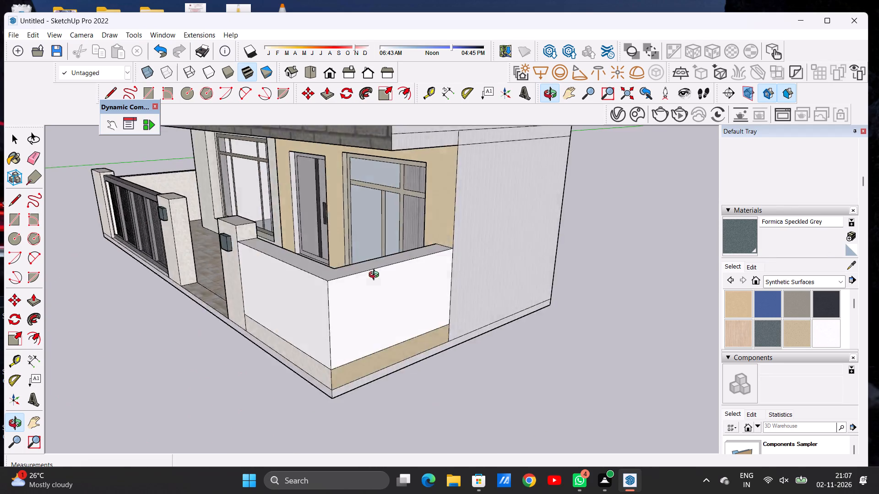
{"action": "left_click_drag", "start_coordinate": [376, 276], "coordinate": [513, 288]}
{"action": "scroll", "coordinate": [462, 283], "scroll_direction": "down", "scroll_amount": 8}
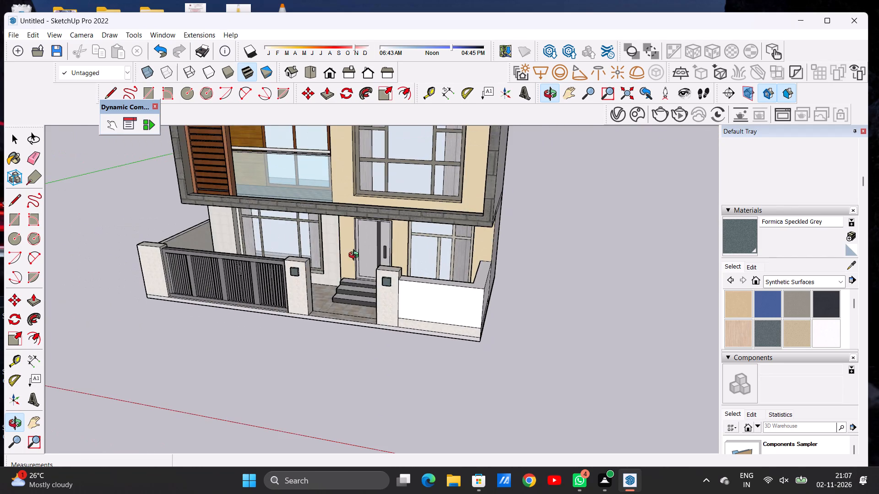
Examine the inner faces of the white boundary wall and the adjoining pillar from inside the paved entrance area.
{"action": "left_click_drag", "start_coordinate": [358, 256], "coordinate": [596, 257]}
{"action": "left_click_drag", "start_coordinate": [386, 250], "coordinate": [537, 226]}
{"action": "scroll", "coordinate": [337, 257], "scroll_direction": "up", "scroll_amount": 10}
{"action": "scroll", "coordinate": [343, 269], "scroll_direction": "down", "scroll_amount": 1}
{"action": "scroll", "coordinate": [343, 269], "scroll_direction": "up", "scroll_amount": 2}
{"action": "left_click_drag", "start_coordinate": [319, 275], "coordinate": [219, 270]}
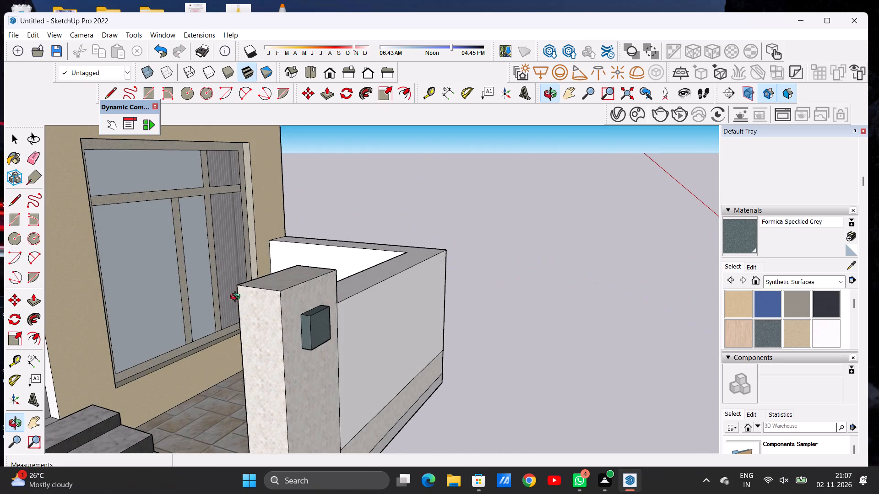
{"action": "left_click_drag", "start_coordinate": [243, 301], "coordinate": [383, 291]}
{"action": "scroll", "coordinate": [345, 394], "scroll_direction": "up", "scroll_amount": 6}
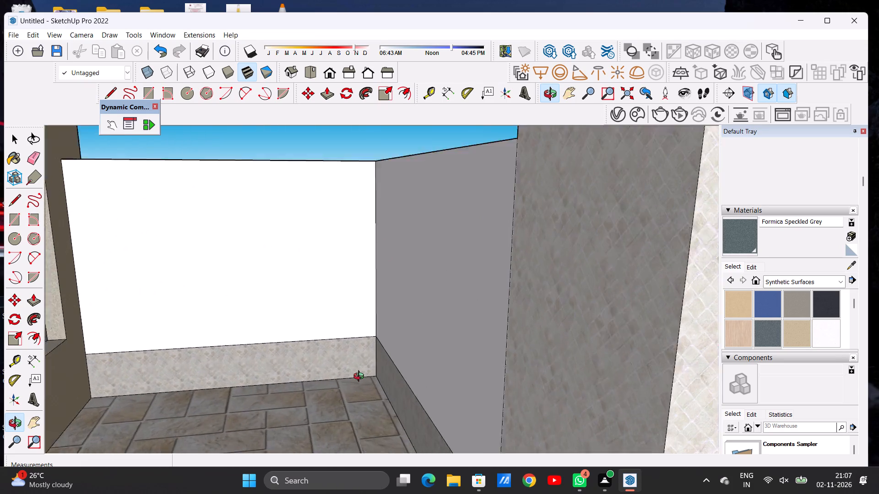
{"action": "scroll", "coordinate": [361, 377], "scroll_direction": "up", "scroll_amount": 5}
{"action": "left_click_drag", "start_coordinate": [422, 349], "coordinate": [227, 348]}
{"action": "scroll", "coordinate": [331, 384], "scroll_direction": "down", "scroll_amount": 15}
{"action": "scroll", "coordinate": [360, 370], "scroll_direction": "down", "scroll_amount": 6}
Examine the front facade together with the front and side faces of the white boundary wall.
{"action": "left_click_drag", "start_coordinate": [418, 346], "coordinate": [267, 346]}
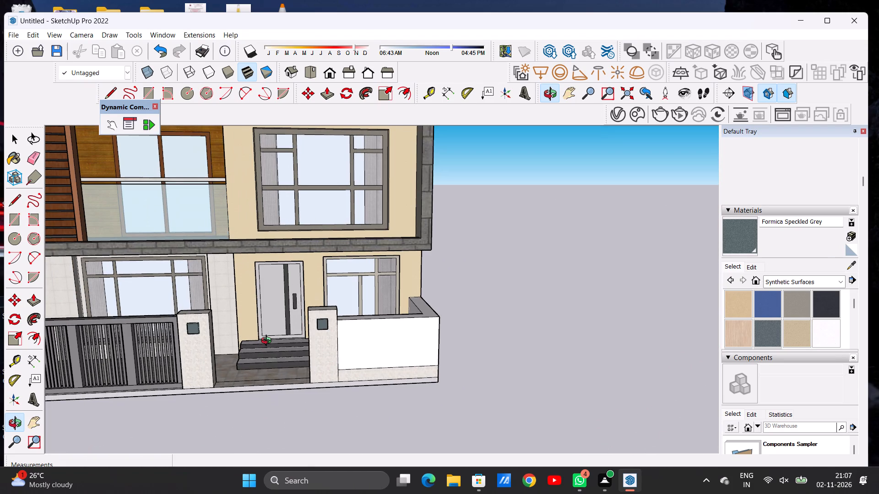
{"action": "scroll", "coordinate": [277, 355], "scroll_direction": "down", "scroll_amount": 9}
{"action": "scroll", "coordinate": [367, 333], "scroll_direction": "up", "scroll_amount": 1}
{"action": "scroll", "coordinate": [367, 333], "scroll_direction": "down", "scroll_amount": 1}
{"action": "scroll", "coordinate": [367, 333], "scroll_direction": "up", "scroll_amount": 5}
{"action": "left_click_drag", "start_coordinate": [368, 336], "coordinate": [336, 336]}
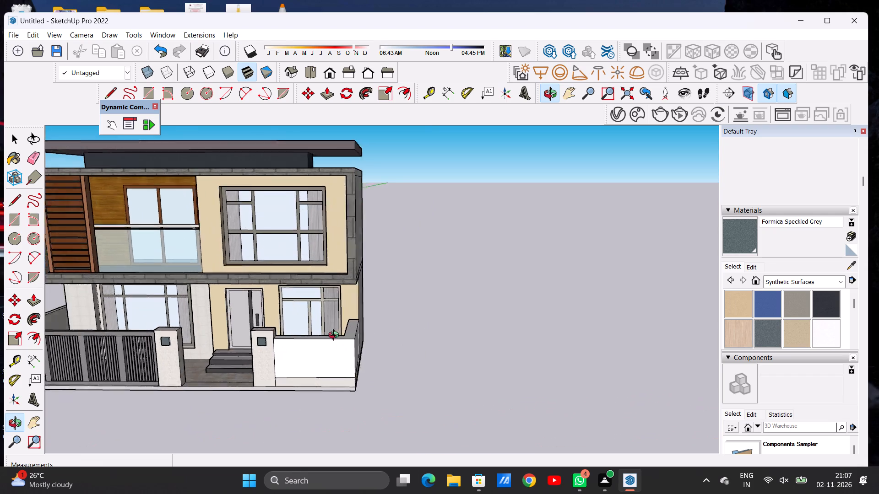
{"action": "left_click_drag", "start_coordinate": [336, 336], "coordinate": [286, 344]}
{"action": "left_click_drag", "start_coordinate": [350, 349], "coordinate": [350, 327]}
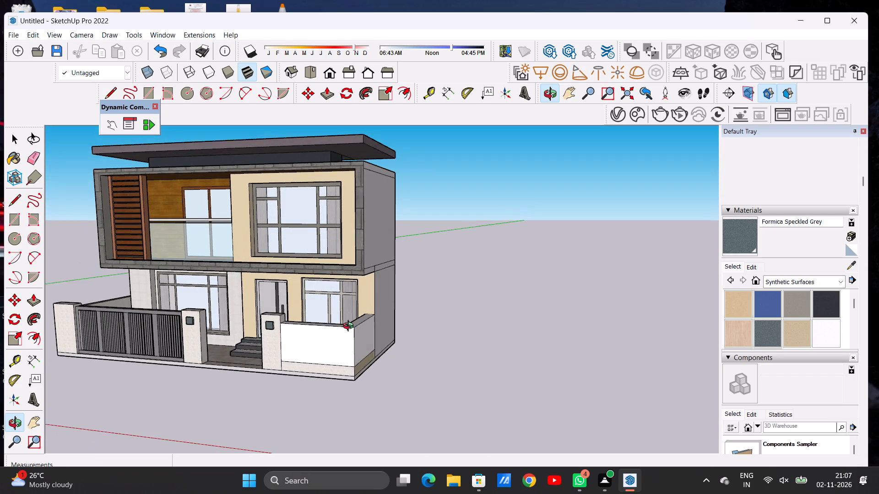
{"action": "scroll", "coordinate": [357, 340], "scroll_direction": "up", "scroll_amount": 13}
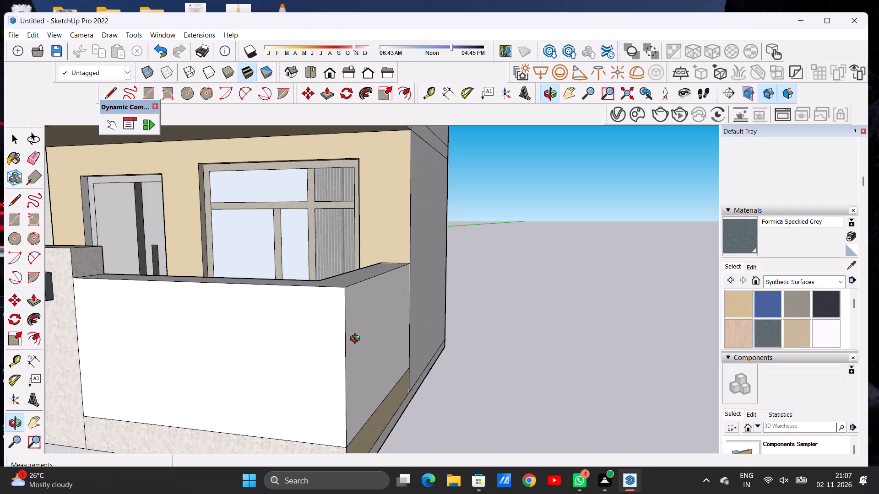
{"action": "scroll", "coordinate": [351, 331], "scroll_direction": "down", "scroll_amount": 5}
{"action": "scroll", "coordinate": [381, 332], "scroll_direction": "up", "scroll_amount": 1}
{"action": "scroll", "coordinate": [388, 332], "scroll_direction": "down", "scroll_amount": 2}
{"action": "left_click_drag", "start_coordinate": [390, 331], "coordinate": [232, 357]}
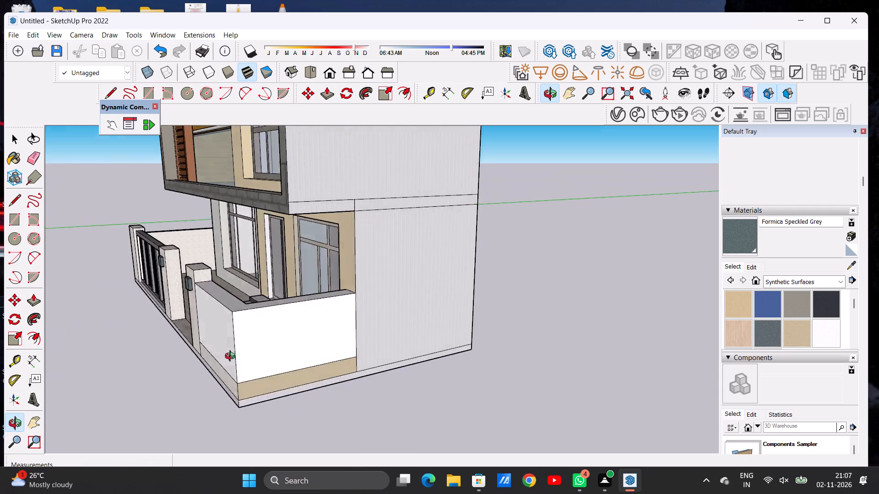
{"action": "left_click_drag", "start_coordinate": [232, 357], "coordinate": [386, 386]}
{"action": "scroll", "coordinate": [451, 364], "scroll_direction": "down", "scroll_amount": 6}
{"action": "left_click_drag", "start_coordinate": [260, 331], "coordinate": [261, 331]}
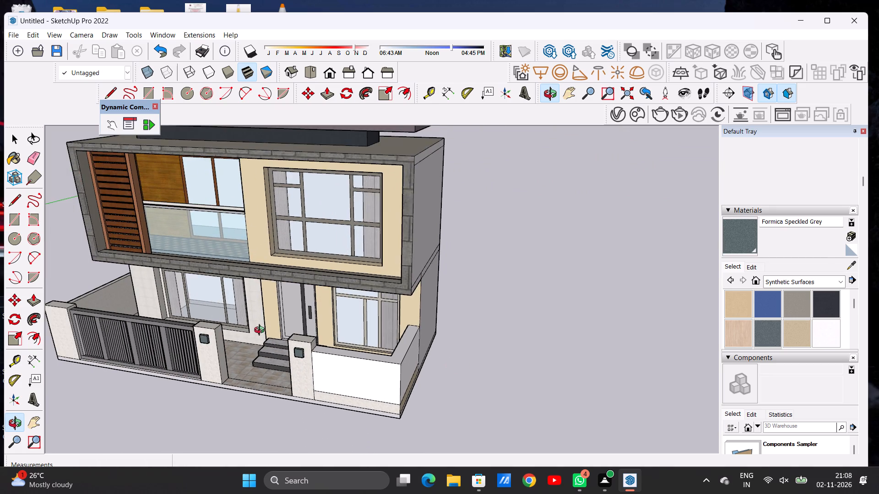
Examine the complete house from all around, including the gate-side boundary wall and the rear wall.
{"action": "left_click_drag", "start_coordinate": [261, 331], "coordinate": [471, 304]}
{"action": "scroll", "coordinate": [419, 321], "scroll_direction": "down", "scroll_amount": 9}
{"action": "left_click_drag", "start_coordinate": [299, 331], "coordinate": [430, 304]}
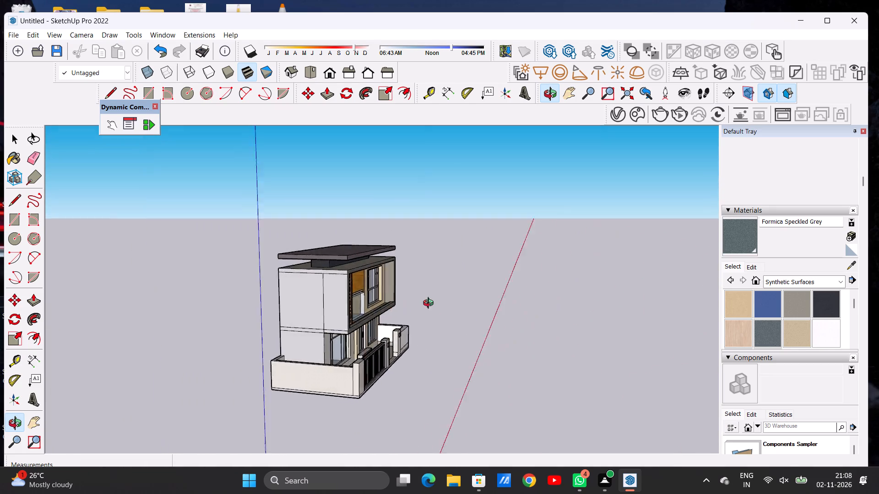
{"action": "left_click_drag", "start_coordinate": [430, 304], "coordinate": [545, 287]}
{"action": "left_click_drag", "start_coordinate": [256, 357], "coordinate": [393, 364]}
{"action": "left_click_drag", "start_coordinate": [237, 337], "coordinate": [400, 339]}
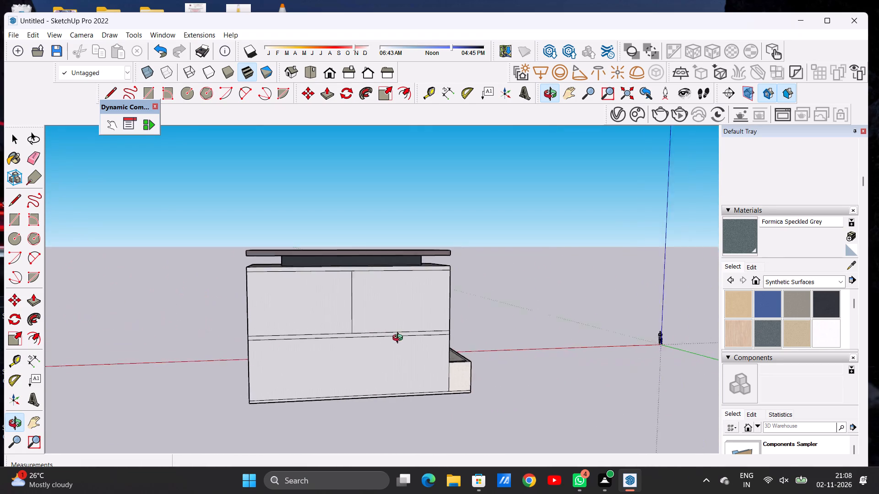
{"action": "left_click_drag", "start_coordinate": [400, 339], "coordinate": [421, 335]}
{"action": "left_click_drag", "start_coordinate": [228, 335], "coordinate": [401, 335]}
{"action": "left_click_drag", "start_coordinate": [280, 333], "coordinate": [440, 326]}
{"action": "left_click_drag", "start_coordinate": [298, 331], "coordinate": [417, 336]}
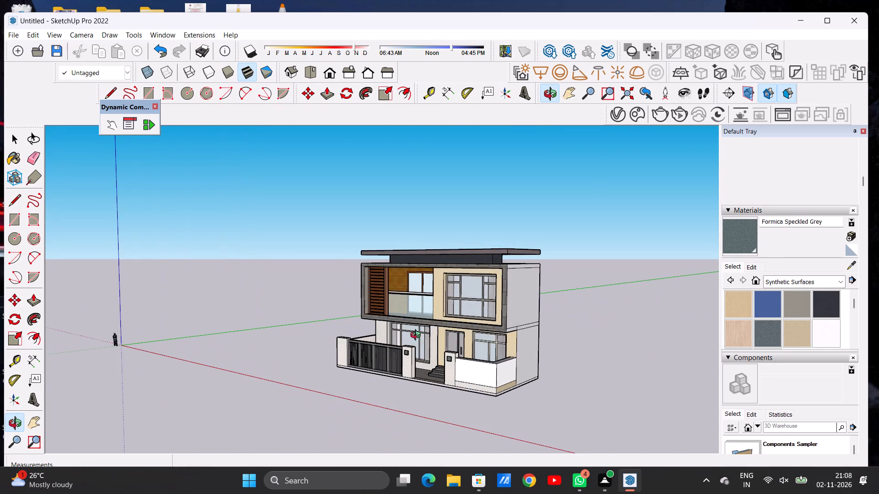
{"action": "scroll", "coordinate": [205, 353], "scroll_direction": "down", "scroll_amount": 7}
{"action": "left_click_drag", "start_coordinate": [222, 357], "coordinate": [379, 339]}
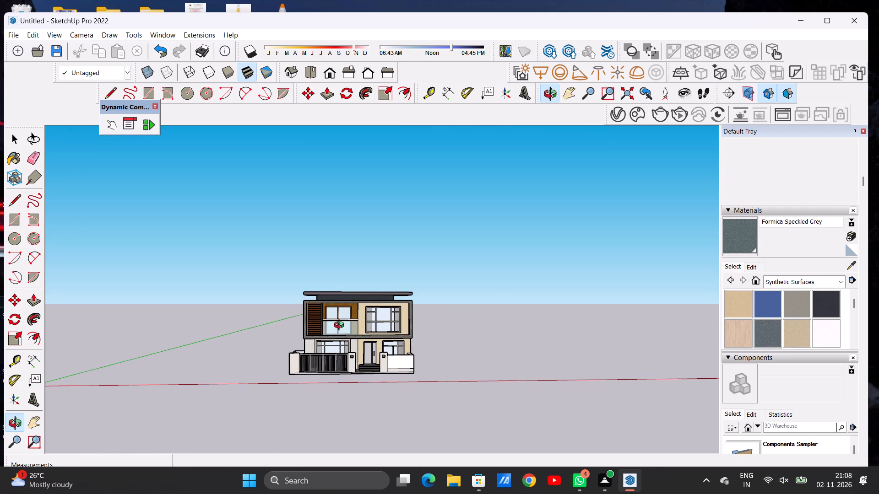
{"action": "scroll", "coordinate": [311, 342], "scroll_direction": "down", "scroll_amount": 4}
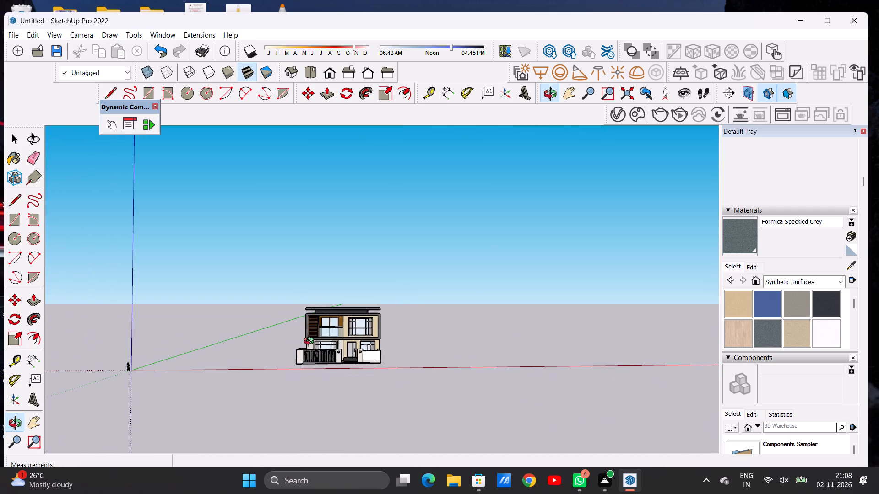
Examine the overhanging roof slab, its dark base block and the top edges of the upper storey from front, side and rear.
{"action": "scroll", "coordinate": [308, 317], "scroll_direction": "up", "scroll_amount": 6}
{"action": "scroll", "coordinate": [355, 332], "scroll_direction": "up", "scroll_amount": 14}
{"action": "left_click_drag", "start_coordinate": [270, 286], "coordinate": [392, 288]}
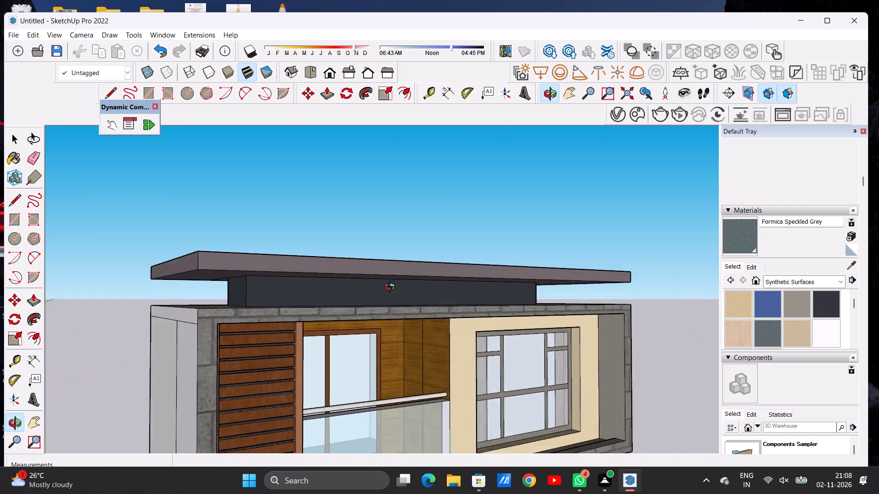
{"action": "left_click_drag", "start_coordinate": [392, 288], "coordinate": [270, 300]}
{"action": "left_click_drag", "start_coordinate": [477, 301], "coordinate": [369, 301]}
{"action": "scroll", "coordinate": [318, 322], "scroll_direction": "down", "scroll_amount": 1}
{"action": "scroll", "coordinate": [318, 322], "scroll_direction": "up", "scroll_amount": 1}
{"action": "scroll", "coordinate": [318, 322], "scroll_direction": "down", "scroll_amount": 6}
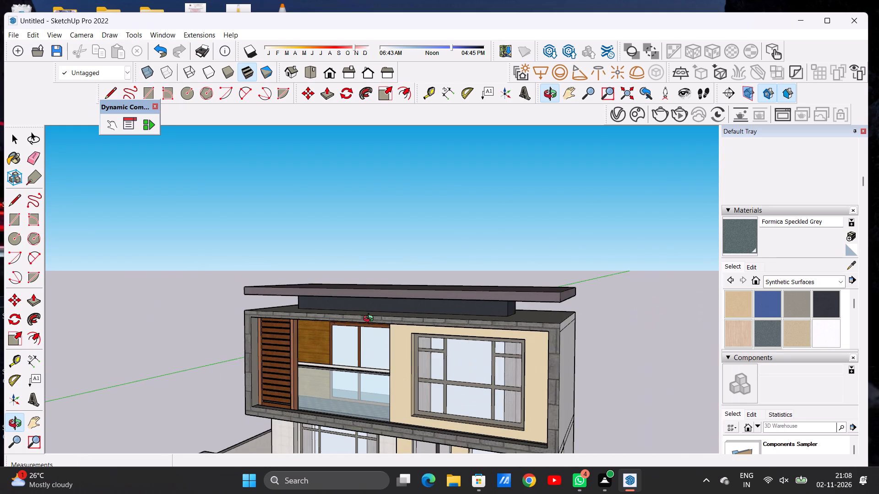
{"action": "left_click_drag", "start_coordinate": [523, 303], "coordinate": [465, 306]}
{"action": "left_click_drag", "start_coordinate": [451, 306], "coordinate": [251, 315]}
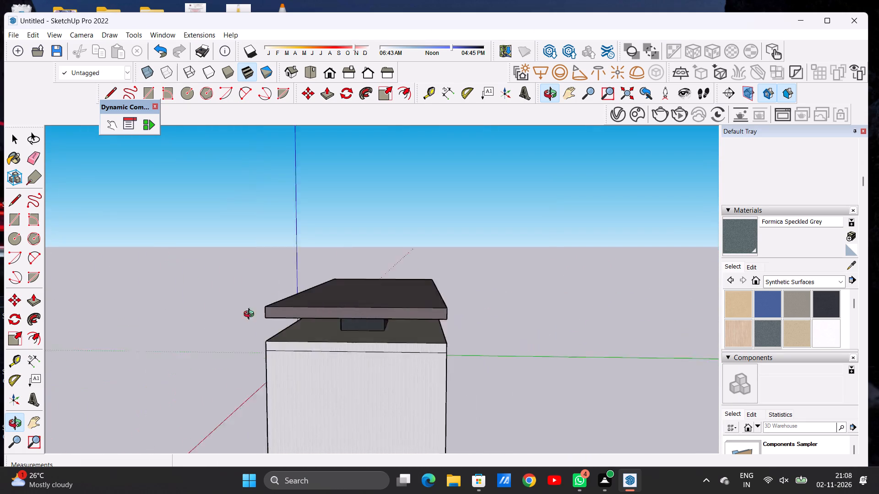
{"action": "left_click_drag", "start_coordinate": [251, 315], "coordinate": [144, 328]}
{"action": "scroll", "coordinate": [281, 402], "scroll_direction": "up", "scroll_amount": 20}
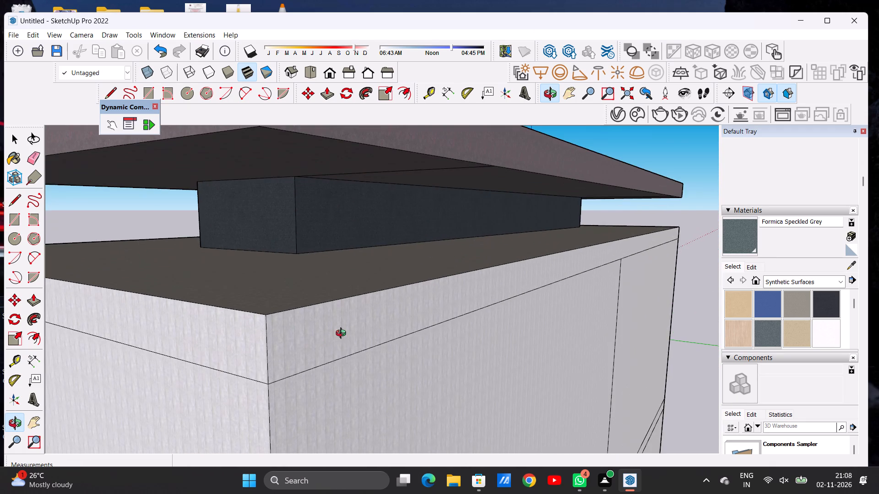
{"action": "left_click_drag", "start_coordinate": [343, 334], "coordinate": [377, 363]}
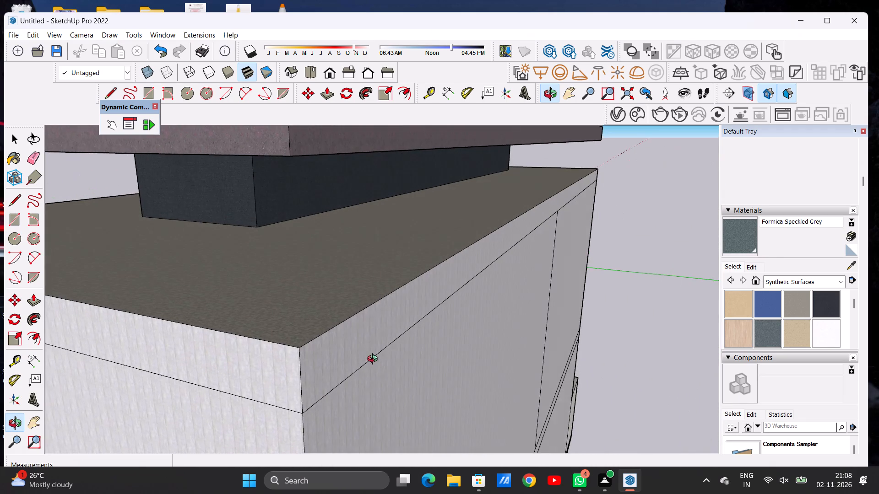
{"action": "scroll", "coordinate": [382, 331], "scroll_direction": "down", "scroll_amount": 19}
{"action": "left_click_drag", "start_coordinate": [307, 340], "coordinate": [498, 326]}
{"action": "left_click_drag", "start_coordinate": [387, 326], "coordinate": [387, 327]}
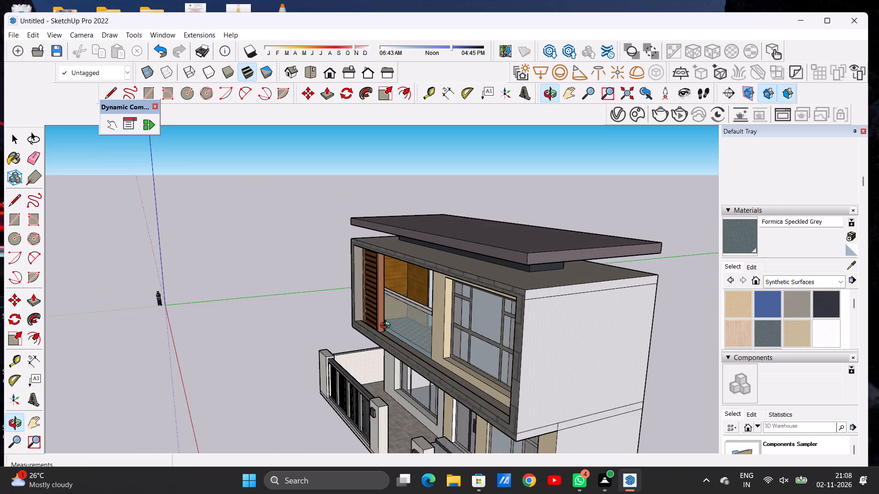
Examine the front facade again and the white boundary wall beside the entrance pillar up close.
{"action": "left_click_drag", "start_coordinate": [387, 327], "coordinate": [480, 324]}
{"action": "scroll", "coordinate": [370, 328], "scroll_direction": "down", "scroll_amount": 9}
{"action": "left_click_drag", "start_coordinate": [330, 338], "coordinate": [462, 312]}
{"action": "scroll", "coordinate": [377, 365], "scroll_direction": "up", "scroll_amount": 6}
{"action": "scroll", "coordinate": [487, 355], "scroll_direction": "up", "scroll_amount": 7}
{"action": "left_click_drag", "start_coordinate": [563, 354], "coordinate": [459, 365]}
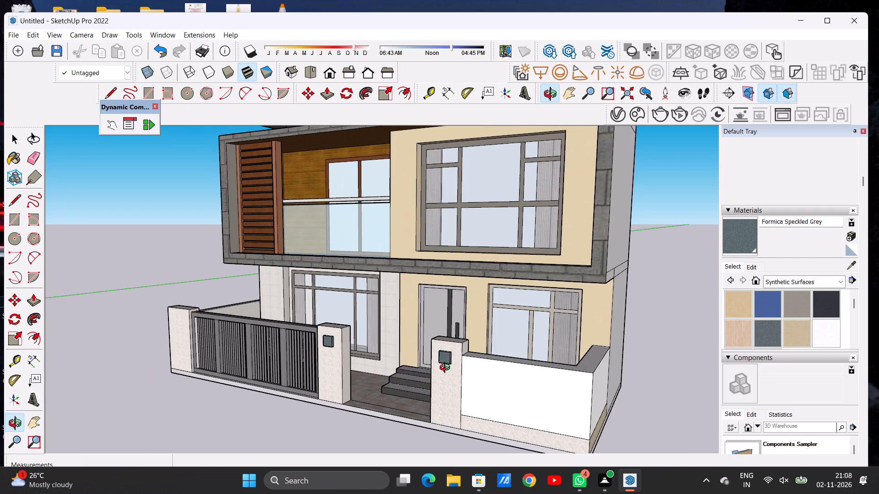
{"action": "scroll", "coordinate": [411, 354], "scroll_direction": "down", "scroll_amount": 7}
{"action": "scroll", "coordinate": [508, 376], "scroll_direction": "up", "scroll_amount": 15}
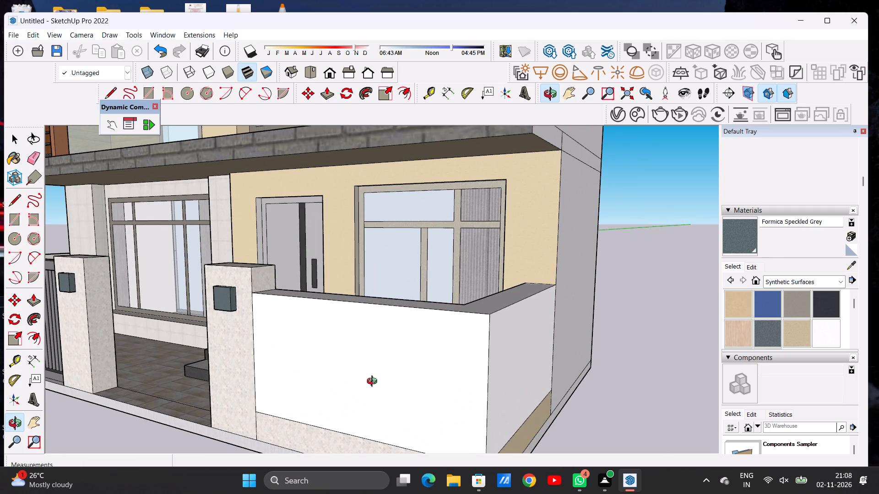
Look through the Metal and Patterns material collections for a finish for the white boundary wall.
{"action": "scroll", "coordinate": [398, 379], "scroll_direction": "down", "scroll_amount": 6}
{"action": "left_click_drag", "start_coordinate": [438, 387], "coordinate": [476, 394]}
{"action": "scroll", "coordinate": [526, 391], "scroll_direction": "up", "scroll_amount": 4}
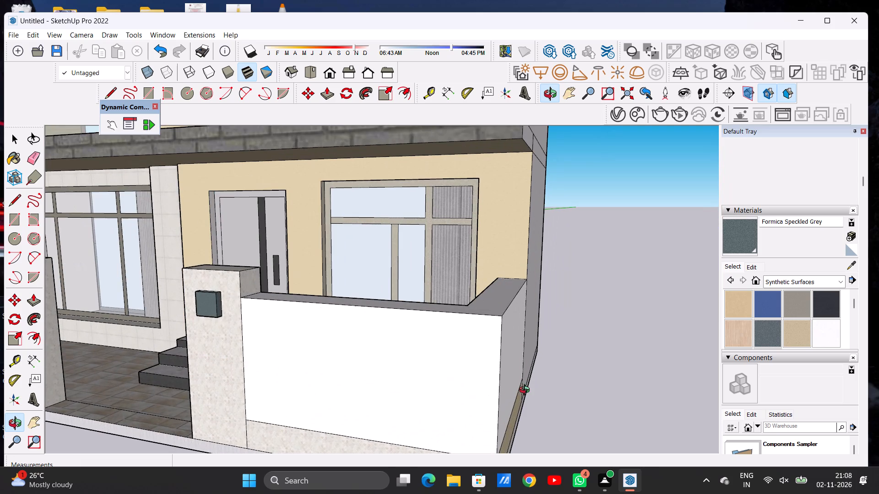
{"action": "left_click", "coordinate": [770, 284]}
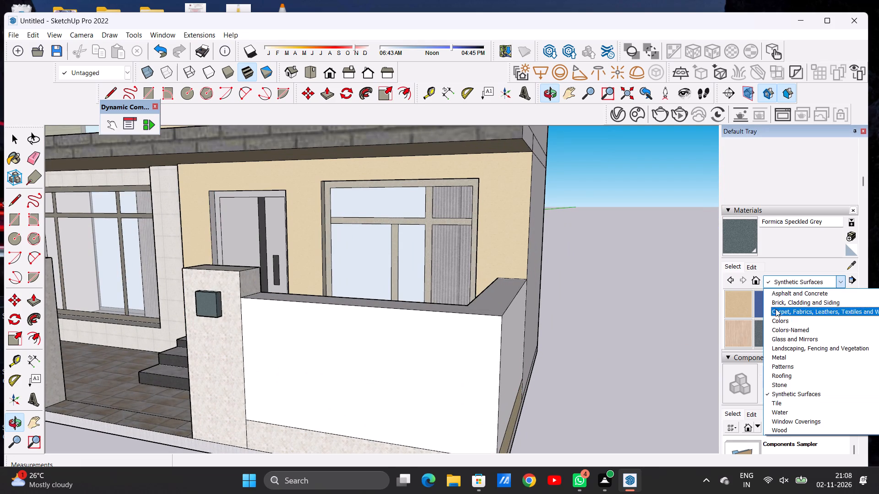
{"action": "left_click", "coordinate": [787, 358]}
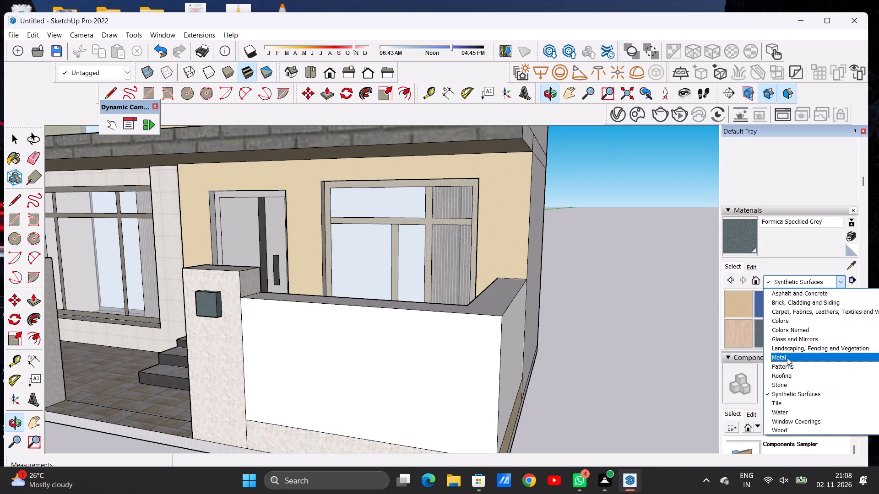
{"action": "scroll", "coordinate": [782, 319], "scroll_direction": "down", "scroll_amount": 2}
{"action": "left_click", "coordinate": [780, 278]}
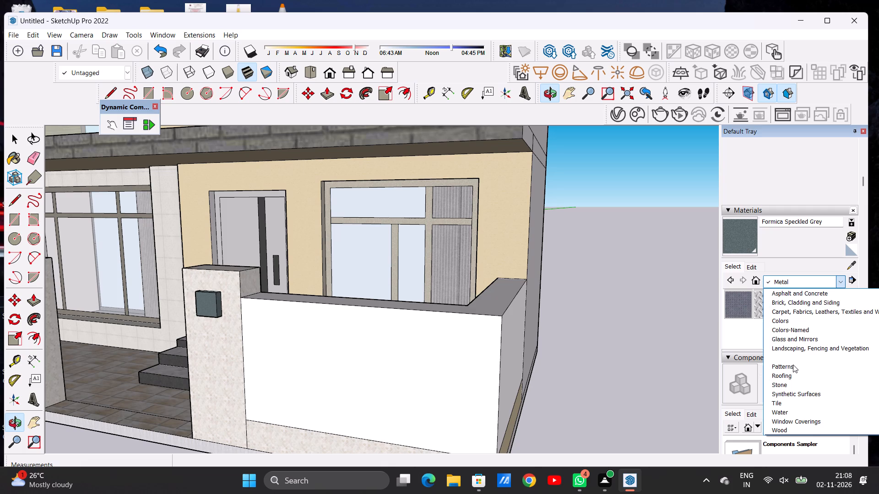
{"action": "left_click", "coordinate": [793, 365]}
{"action": "scroll", "coordinate": [782, 329], "scroll_direction": "down", "scroll_amount": 2}
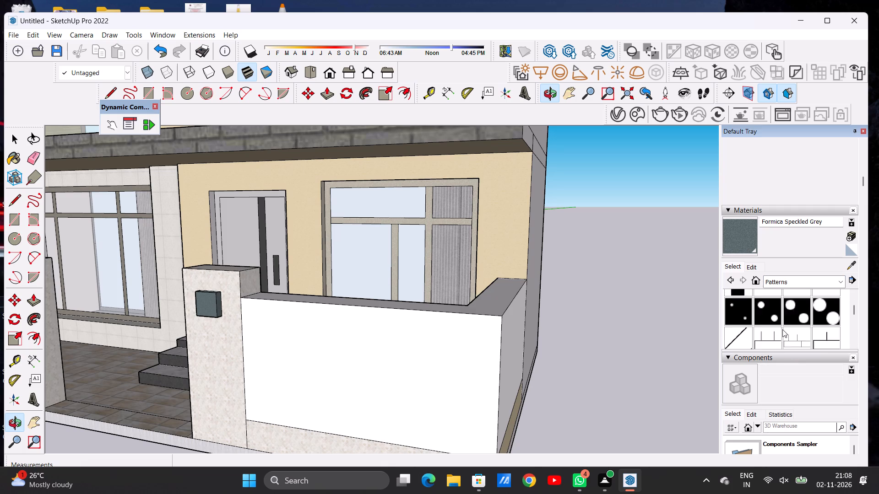
{"action": "scroll", "coordinate": [782, 329], "scroll_direction": "down", "scroll_amount": 8}
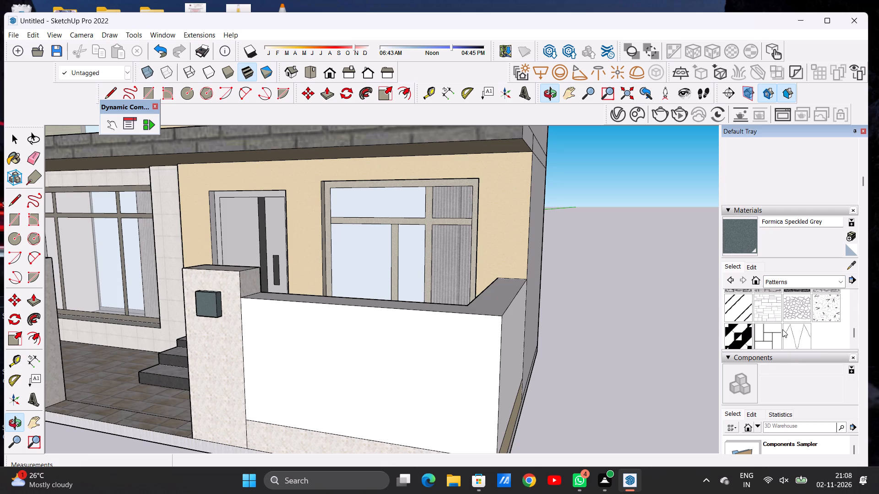
{"action": "scroll", "coordinate": [782, 329], "scroll_direction": "up", "scroll_amount": 1}
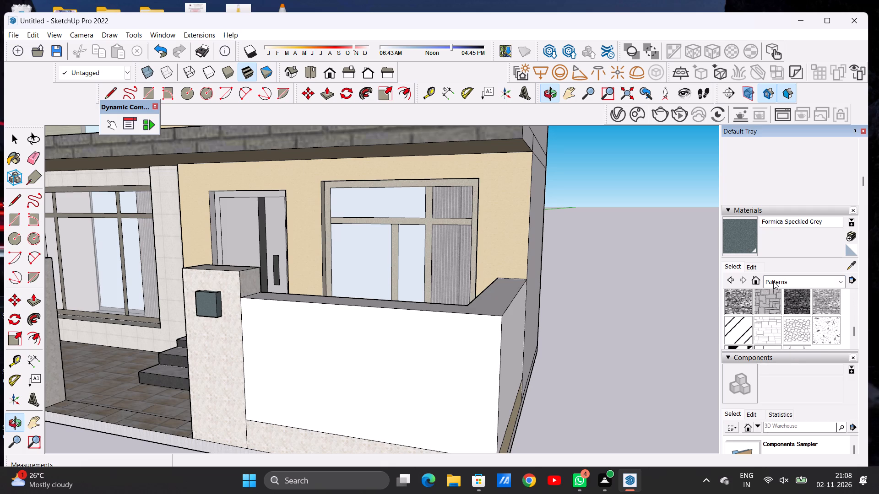
Paint the boundary wall's outer front and side faces with Fencing Picket Concave from the Landscaping, Fencing and Vegetation collection.
{"action": "left_click", "coordinate": [773, 281]}
{"action": "left_click", "coordinate": [788, 344]}
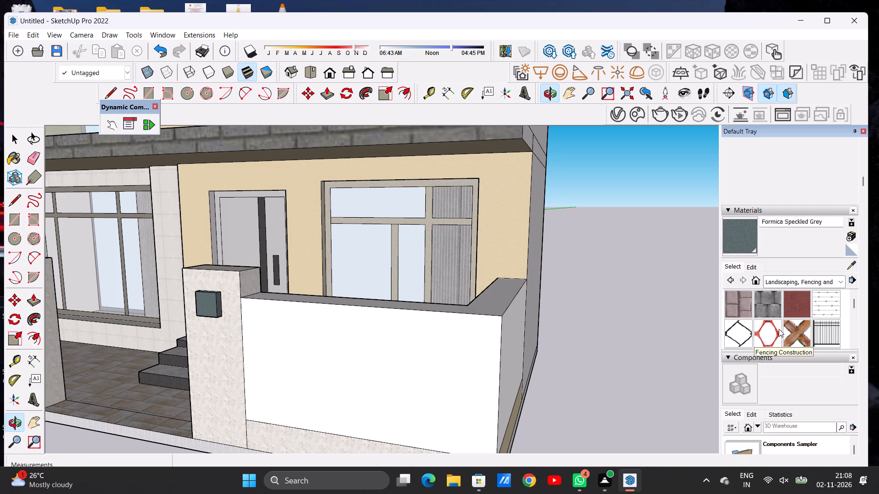
{"action": "scroll", "coordinate": [779, 329], "scroll_direction": "down", "scroll_amount": 1}
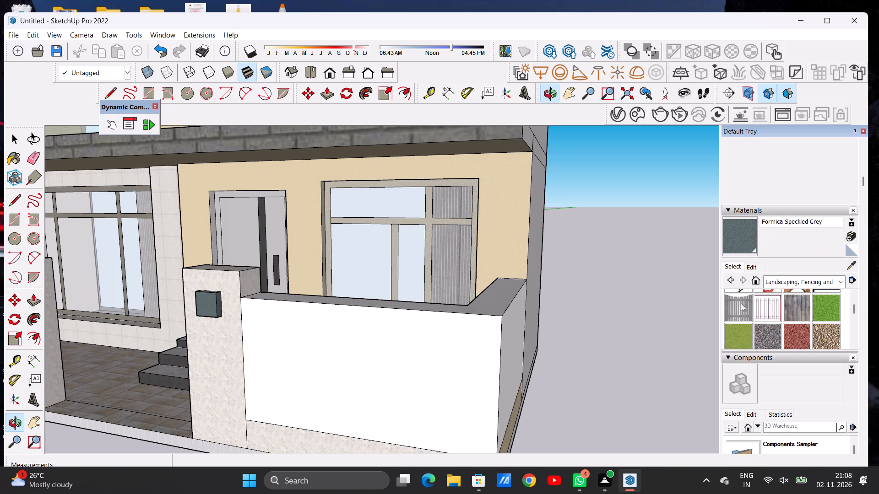
{"action": "left_click", "coordinate": [740, 303]}
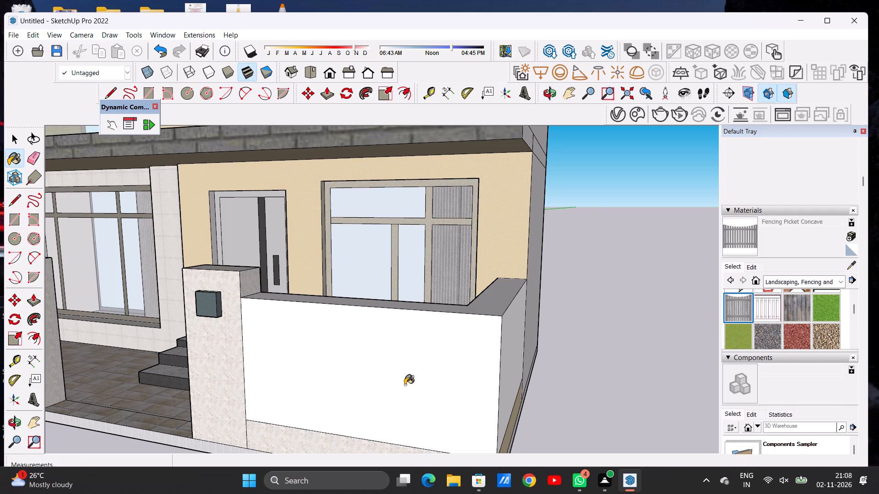
{"action": "scroll", "coordinate": [405, 385], "scroll_direction": "up", "scroll_amount": 7}
{"action": "left_click", "coordinate": [405, 385]}
{"action": "scroll", "coordinate": [402, 371], "scroll_direction": "down", "scroll_amount": 6}
{"action": "scroll", "coordinate": [341, 374], "scroll_direction": "down", "scroll_amount": 3}
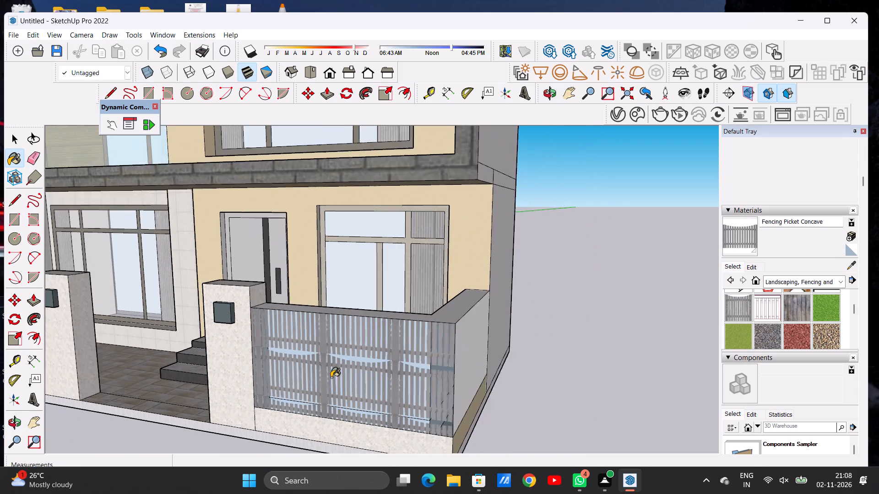
{"action": "scroll", "coordinate": [331, 377], "scroll_direction": "down", "scroll_amount": 2}
{"action": "left_click", "coordinate": [448, 354]}
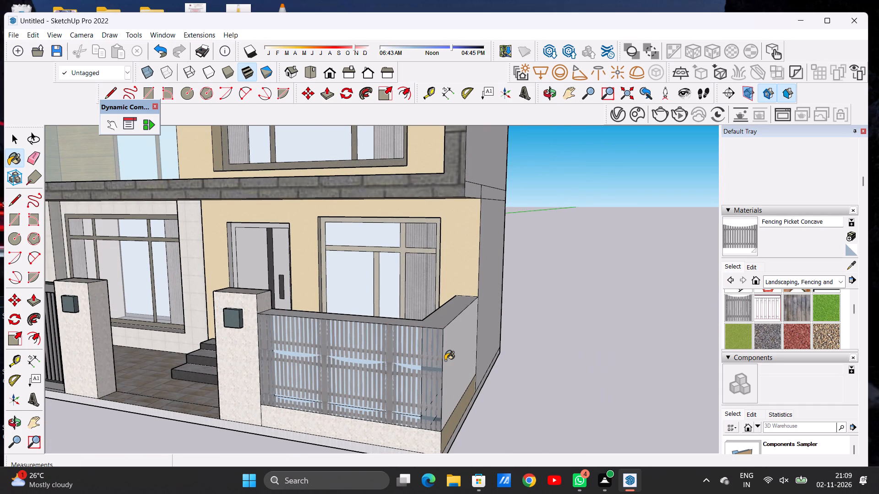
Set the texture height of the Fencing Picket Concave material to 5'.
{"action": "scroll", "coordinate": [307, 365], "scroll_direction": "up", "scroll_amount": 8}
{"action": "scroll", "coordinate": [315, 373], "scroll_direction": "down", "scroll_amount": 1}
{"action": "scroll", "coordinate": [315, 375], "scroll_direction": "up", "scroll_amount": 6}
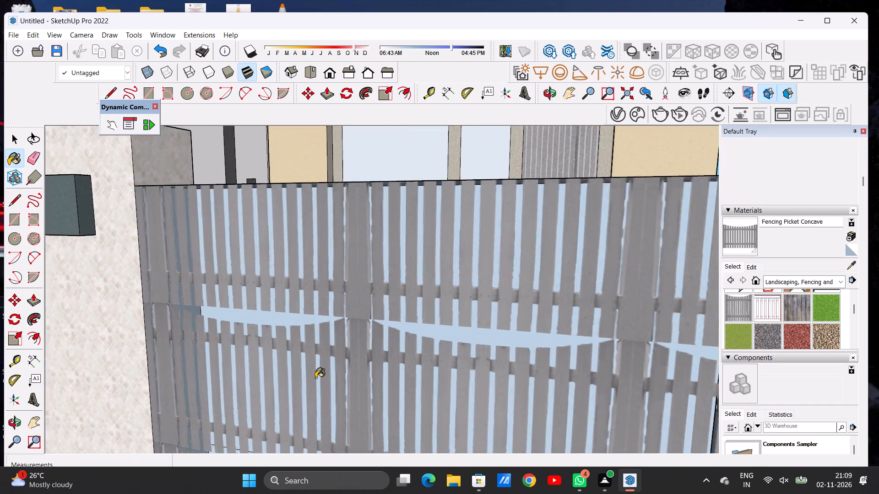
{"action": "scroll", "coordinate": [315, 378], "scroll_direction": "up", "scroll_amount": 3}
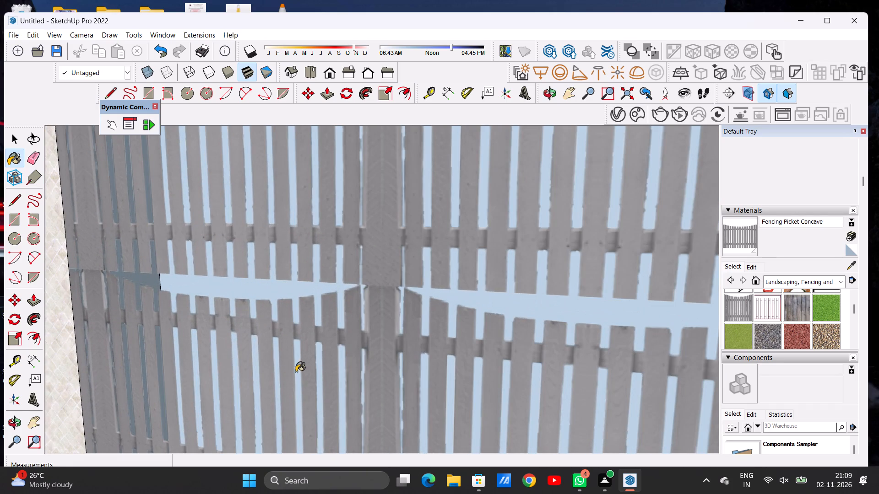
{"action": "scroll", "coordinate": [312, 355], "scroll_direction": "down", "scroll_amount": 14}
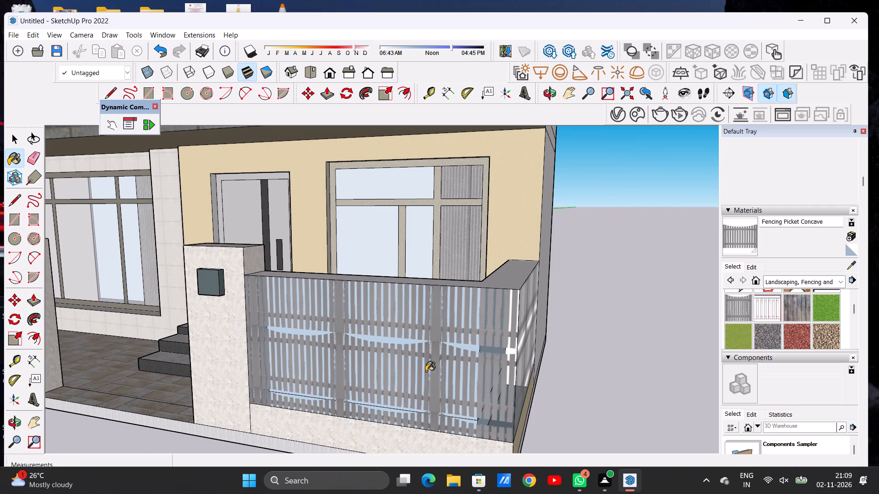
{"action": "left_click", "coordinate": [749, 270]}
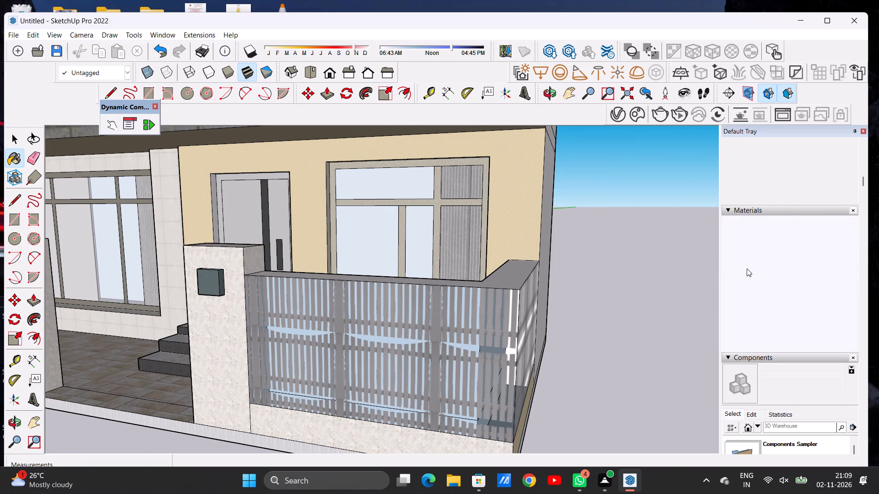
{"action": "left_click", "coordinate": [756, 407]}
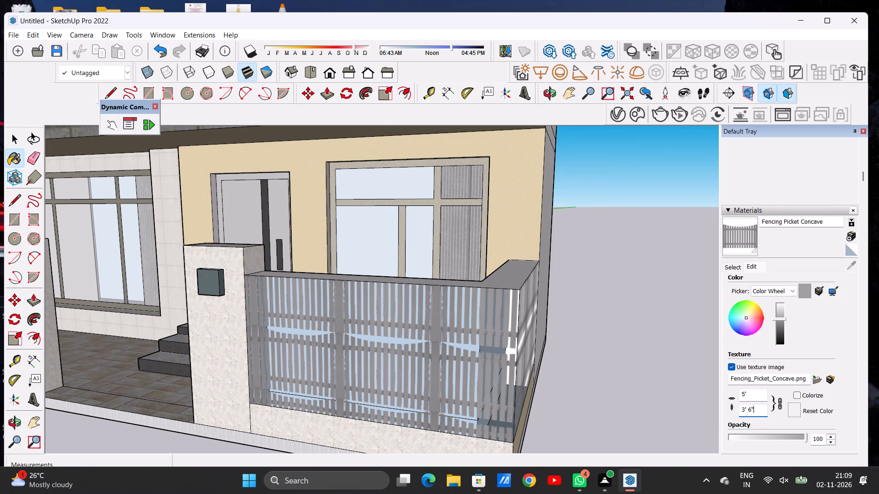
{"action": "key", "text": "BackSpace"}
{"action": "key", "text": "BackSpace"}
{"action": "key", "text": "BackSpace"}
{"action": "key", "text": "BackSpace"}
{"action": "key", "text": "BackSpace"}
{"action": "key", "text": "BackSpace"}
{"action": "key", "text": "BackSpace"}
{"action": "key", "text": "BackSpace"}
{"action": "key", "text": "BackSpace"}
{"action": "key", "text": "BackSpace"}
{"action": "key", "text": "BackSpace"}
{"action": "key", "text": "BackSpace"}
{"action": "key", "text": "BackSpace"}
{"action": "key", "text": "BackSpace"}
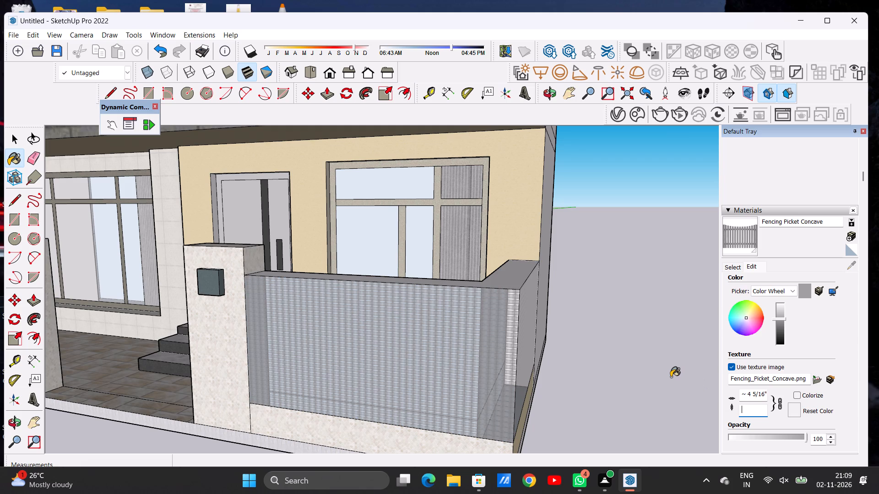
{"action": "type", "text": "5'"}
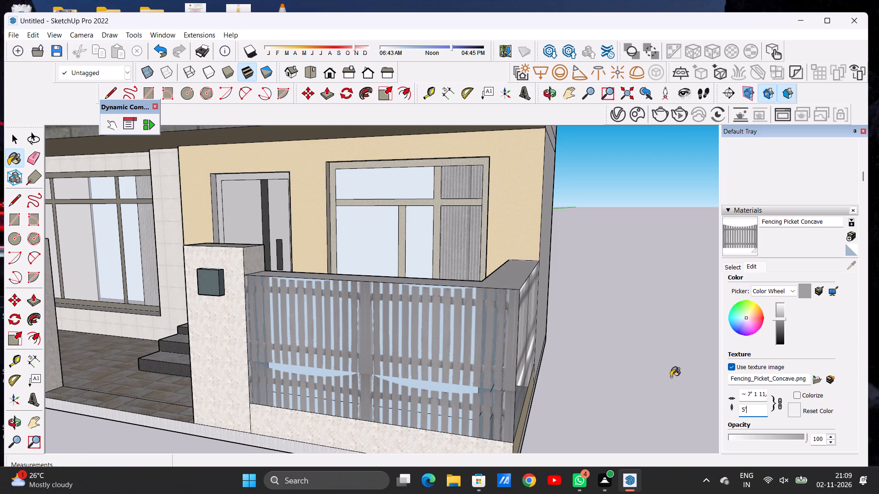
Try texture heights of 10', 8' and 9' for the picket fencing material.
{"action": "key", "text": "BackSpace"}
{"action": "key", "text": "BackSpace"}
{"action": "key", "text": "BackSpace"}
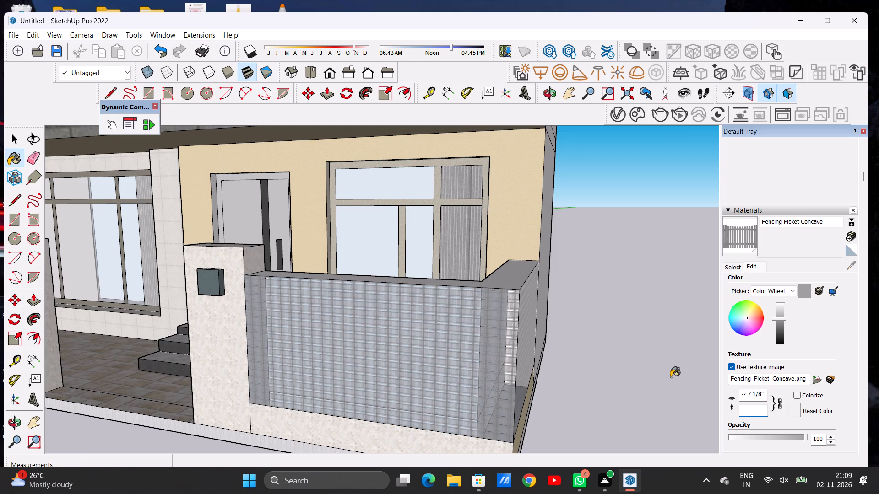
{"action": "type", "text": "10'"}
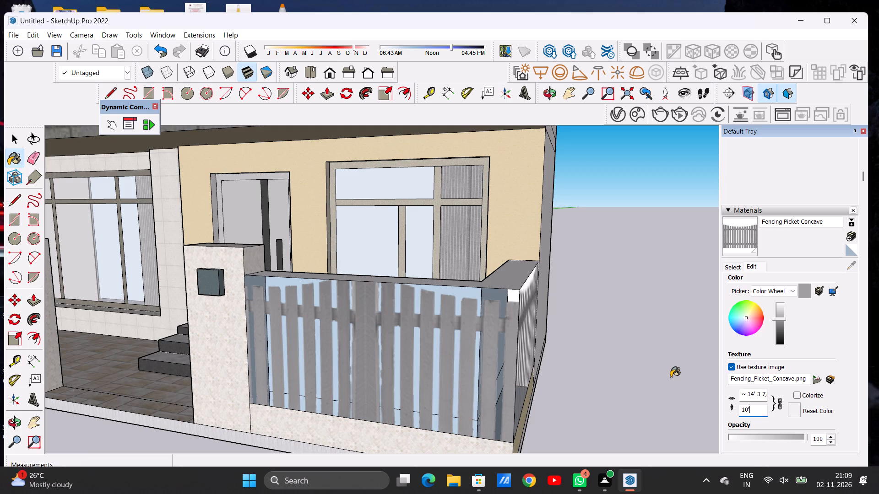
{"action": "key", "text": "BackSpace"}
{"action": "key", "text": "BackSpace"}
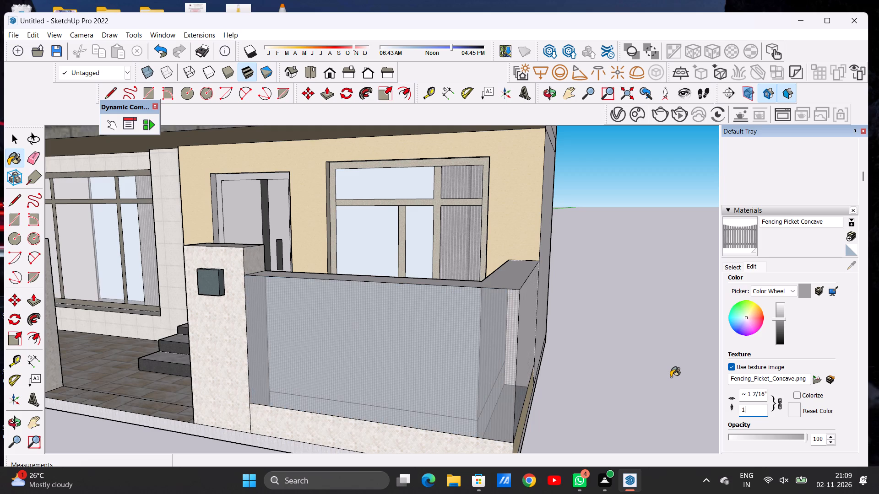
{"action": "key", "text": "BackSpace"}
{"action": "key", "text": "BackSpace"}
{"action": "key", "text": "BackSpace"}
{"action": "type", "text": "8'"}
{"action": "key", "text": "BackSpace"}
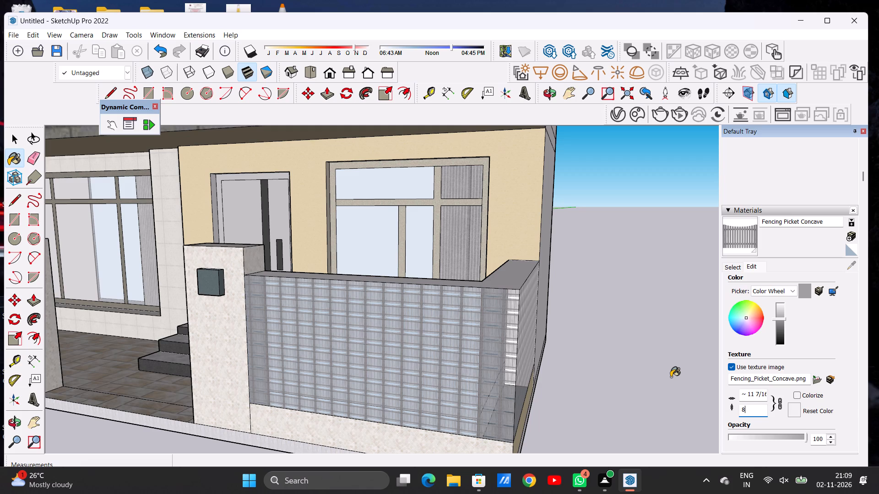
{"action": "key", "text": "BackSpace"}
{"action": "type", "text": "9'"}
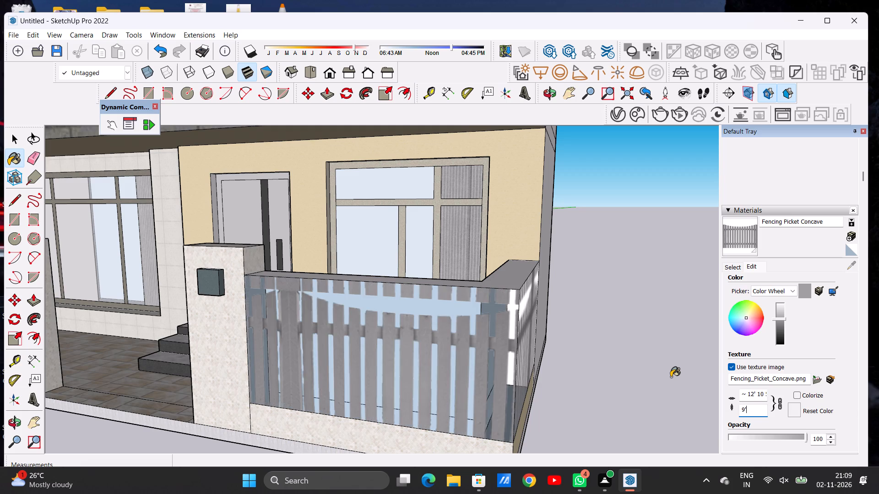
Set the picket fencing material's texture height to 10'.
{"action": "key", "text": "BackSpace"}
{"action": "key", "text": "BackSpace"}
{"action": "key", "text": "BackSpace"}
{"action": "key", "text": "BackSpace"}
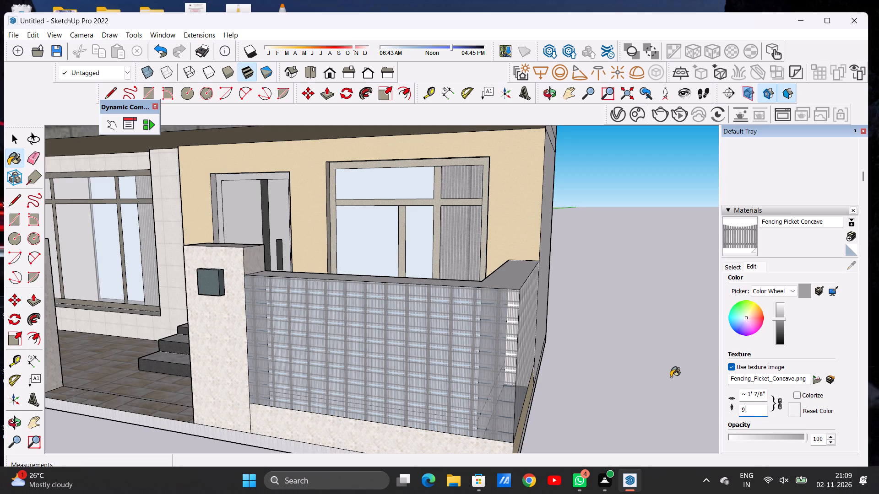
{"action": "type", "text": "10'"}
{"action": "key", "text": "Return"}
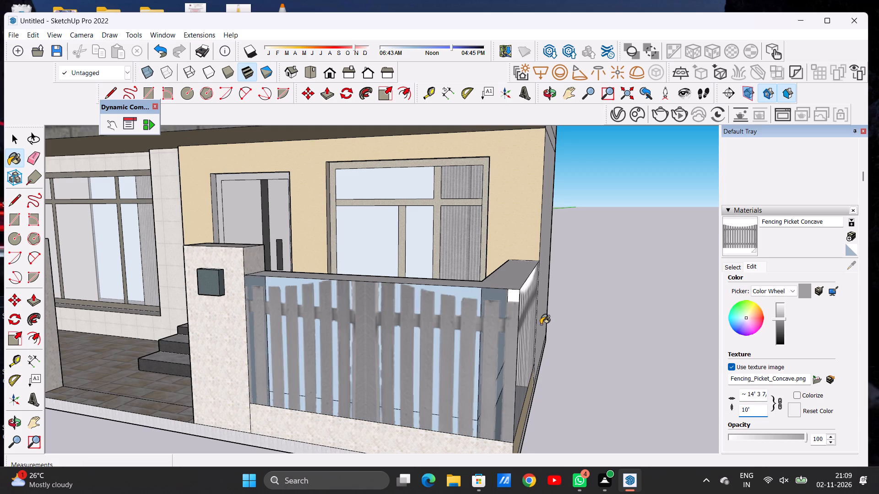
Paint the inner side and front faces of the boundary wall, above the stone base, with Fencing Picket Concave.
{"action": "scroll", "coordinate": [536, 323], "scroll_direction": "up", "scroll_amount": 5}
{"action": "scroll", "coordinate": [515, 329], "scroll_direction": "down", "scroll_amount": 15}
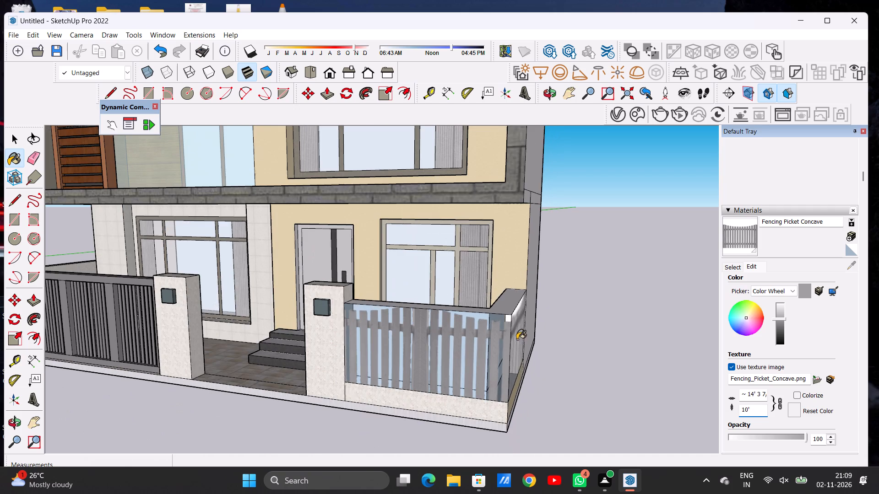
{"action": "left_click", "coordinate": [550, 91]}
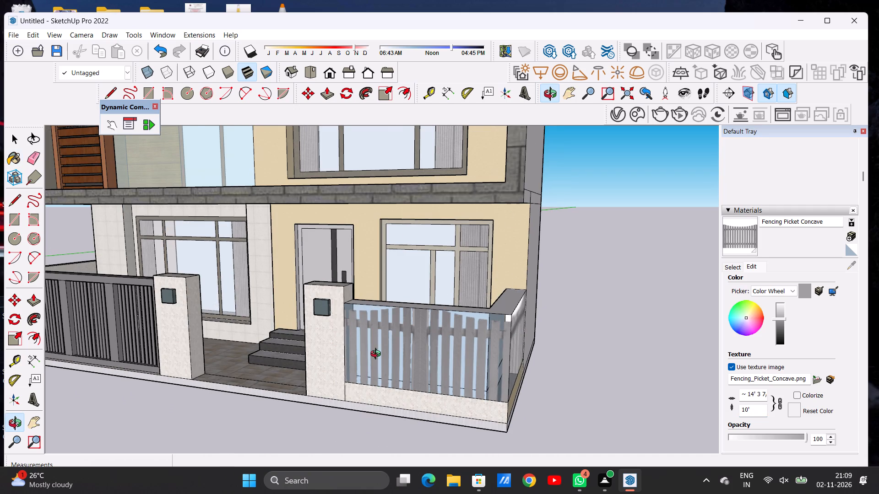
{"action": "left_click_drag", "start_coordinate": [379, 355], "coordinate": [513, 352]}
{"action": "left_click_drag", "start_coordinate": [424, 339], "coordinate": [591, 354]}
{"action": "left_click_drag", "start_coordinate": [347, 313], "coordinate": [515, 292]}
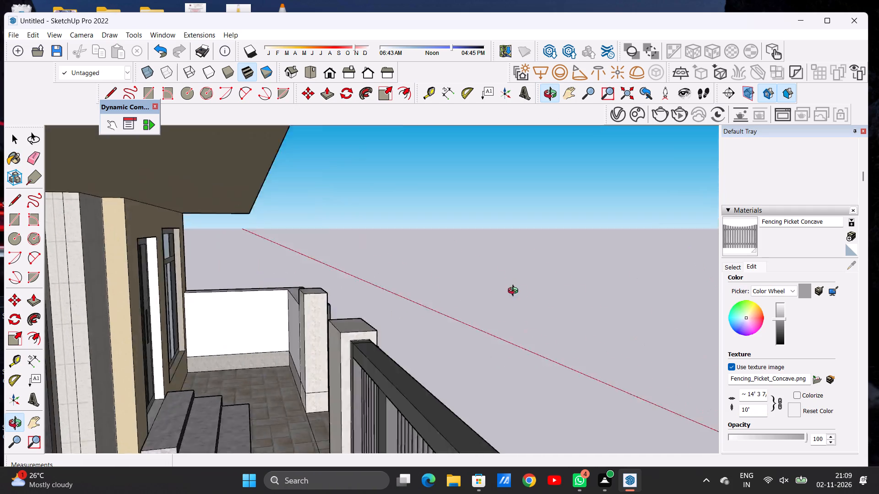
{"action": "left_click_drag", "start_coordinate": [515, 292], "coordinate": [552, 284]}
{"action": "left_click_drag", "start_coordinate": [487, 295], "coordinate": [283, 307]}
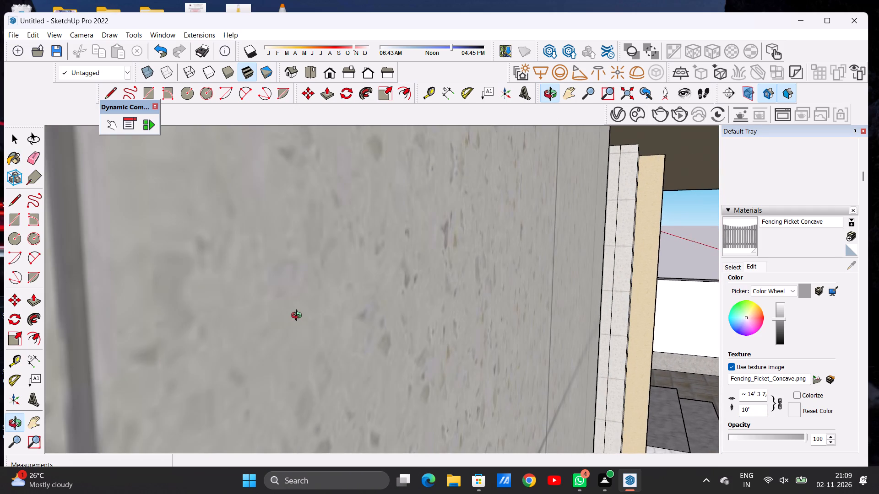
{"action": "scroll", "coordinate": [289, 307], "scroll_direction": "down", "scroll_amount": 8}
{"action": "scroll", "coordinate": [289, 308], "scroll_direction": "up", "scroll_amount": 1}
{"action": "scroll", "coordinate": [289, 308], "scroll_direction": "down", "scroll_amount": 20}
{"action": "scroll", "coordinate": [289, 308], "scroll_direction": "down", "scroll_amount": 17}
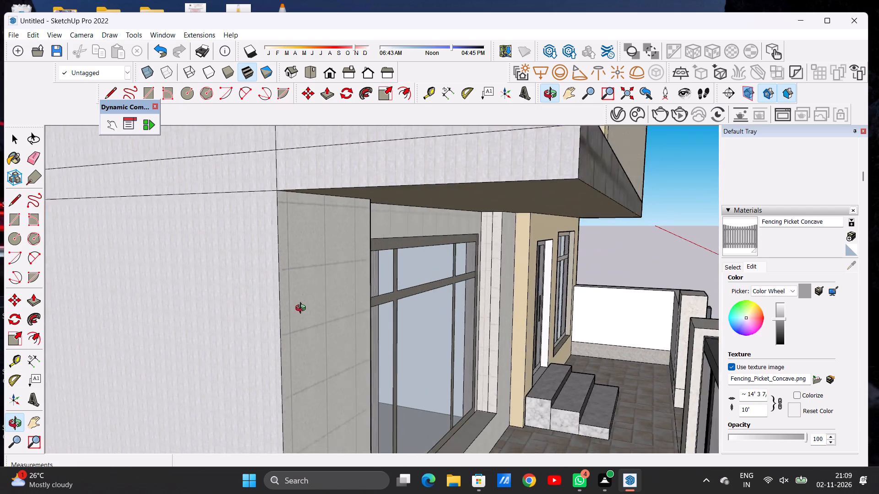
{"action": "scroll", "coordinate": [303, 309], "scroll_direction": "down", "scroll_amount": 3}
{"action": "scroll", "coordinate": [543, 307], "scroll_direction": "up", "scroll_amount": 10}
{"action": "left_click_drag", "start_coordinate": [584, 321], "coordinate": [664, 322]}
{"action": "scroll", "coordinate": [664, 322], "scroll_direction": "up", "scroll_amount": 3}
{"action": "left_click", "coordinate": [736, 239]}
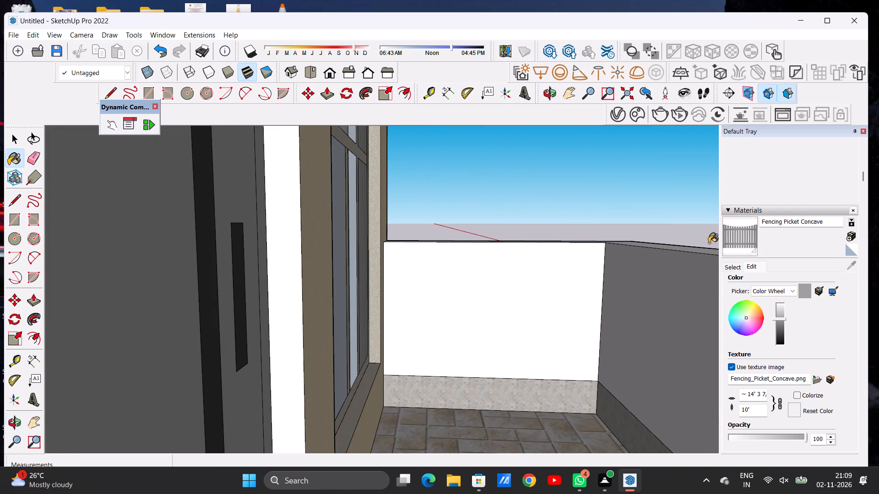
{"action": "left_click", "coordinate": [507, 295]}
{"action": "left_click", "coordinate": [656, 295]}
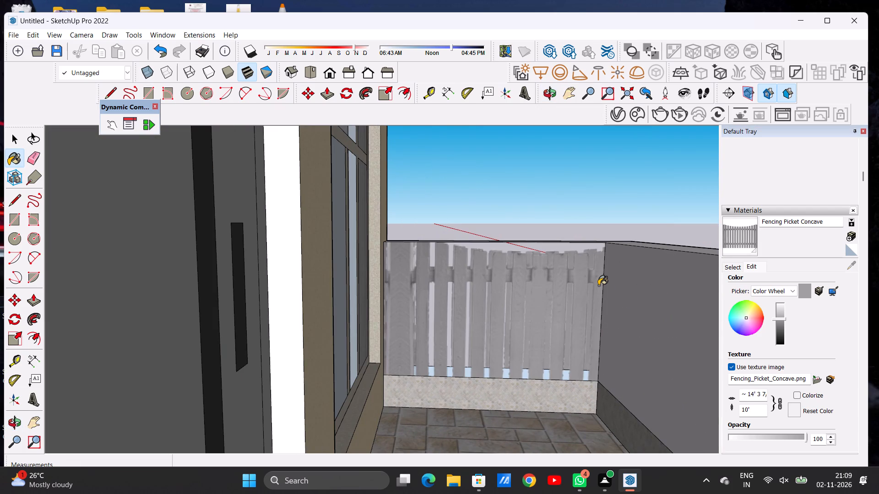
Examine the picket-fence boundary wall from the courtyard and from outside the front.
{"action": "key", "text": "space"}
{"action": "key", "text": "o"}
{"action": "left_click_drag", "start_coordinate": [607, 295], "coordinate": [584, 298]}
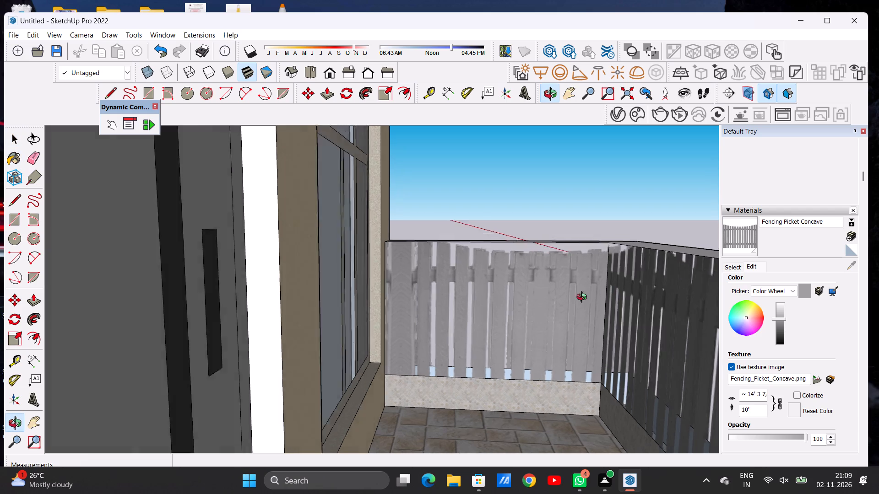
{"action": "left_click_drag", "start_coordinate": [584, 298], "coordinate": [429, 301]}
{"action": "scroll", "coordinate": [504, 303], "scroll_direction": "down", "scroll_amount": 2}
{"action": "scroll", "coordinate": [504, 303], "scroll_direction": "up", "scroll_amount": 1}
{"action": "scroll", "coordinate": [504, 303], "scroll_direction": "down", "scroll_amount": 4}
{"action": "left_click_drag", "start_coordinate": [535, 311], "coordinate": [385, 297]}
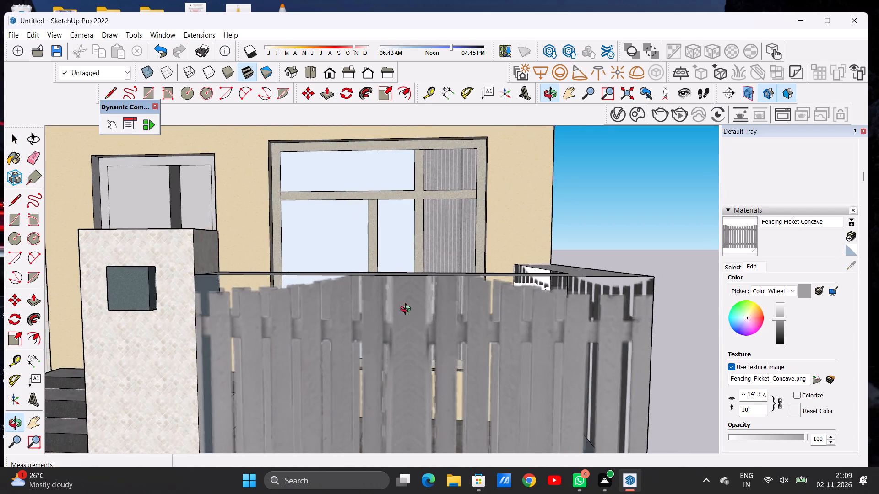
Examine the picket-fence boundary wall beside the entrance pillar from the front, from above and up close.
{"action": "scroll", "coordinate": [503, 311], "scroll_direction": "down", "scroll_amount": 19}
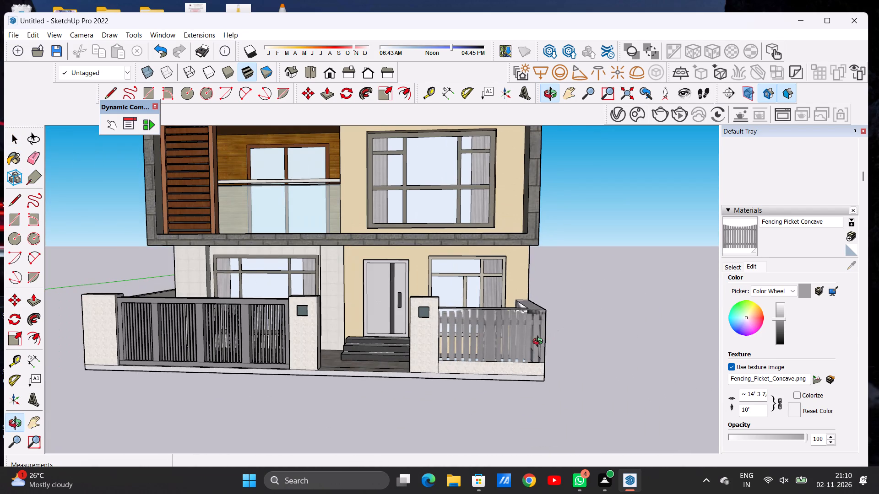
{"action": "scroll", "coordinate": [500, 344], "scroll_direction": "up", "scroll_amount": 2}
{"action": "scroll", "coordinate": [497, 344], "scroll_direction": "down", "scroll_amount": 1}
{"action": "scroll", "coordinate": [497, 344], "scroll_direction": "up", "scroll_amount": 12}
{"action": "left_click_drag", "start_coordinate": [429, 336], "coordinate": [446, 337]}
{"action": "left_click_drag", "start_coordinate": [448, 337], "coordinate": [405, 413]}
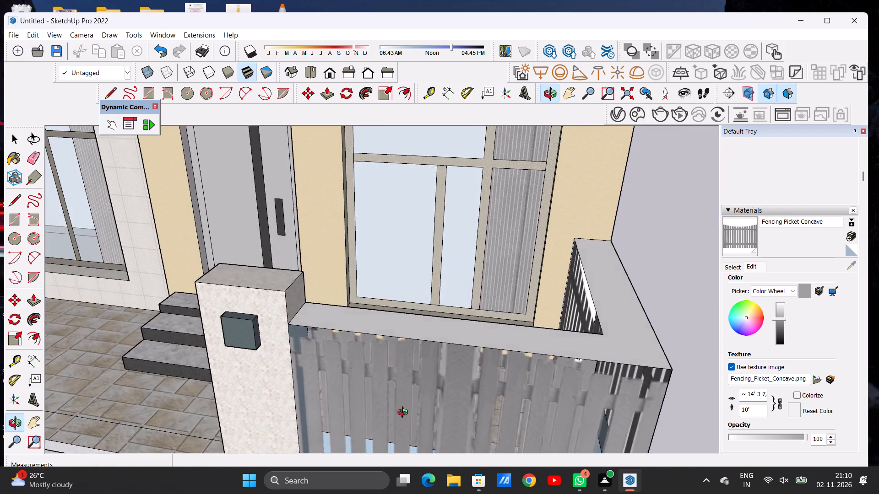
{"action": "left_click_drag", "start_coordinate": [405, 413], "coordinate": [459, 339]}
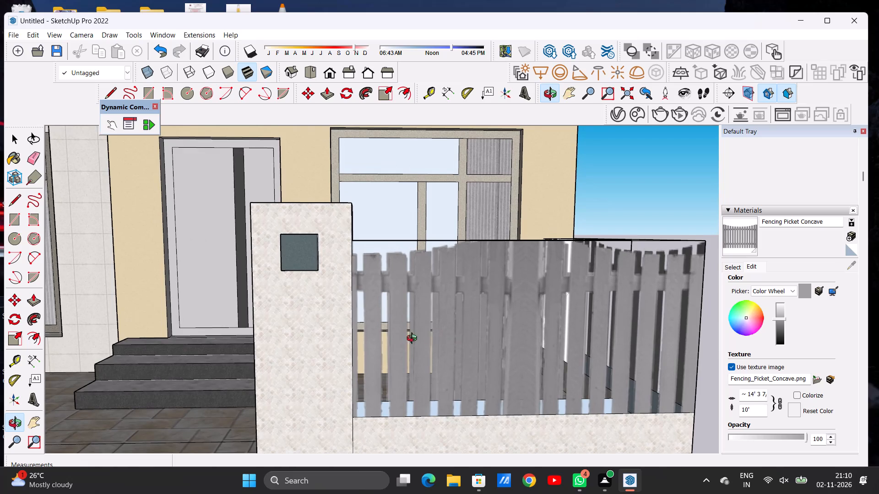
{"action": "scroll", "coordinate": [352, 343], "scroll_direction": "down", "scroll_amount": 2}
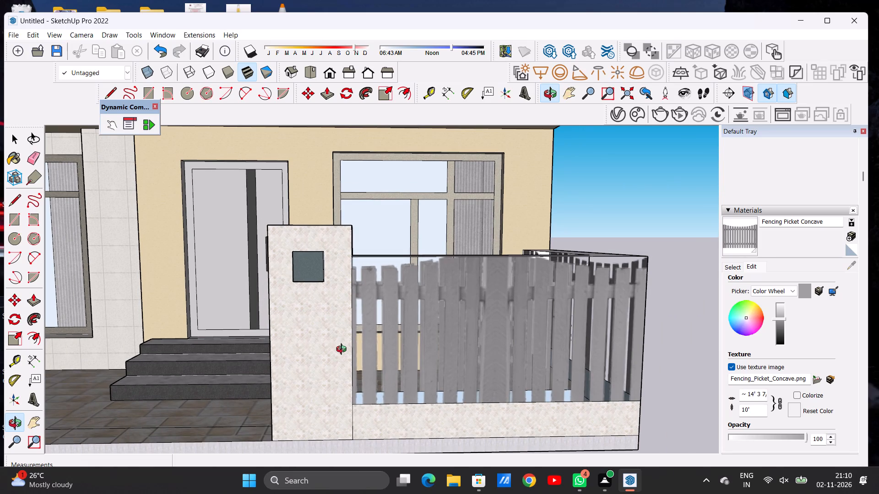
{"action": "scroll", "coordinate": [453, 330], "scroll_direction": "up", "scroll_amount": 11}
{"action": "scroll", "coordinate": [445, 333], "scroll_direction": "down", "scroll_amount": 1}
{"action": "scroll", "coordinate": [445, 333], "scroll_direction": "up", "scroll_amount": 1}
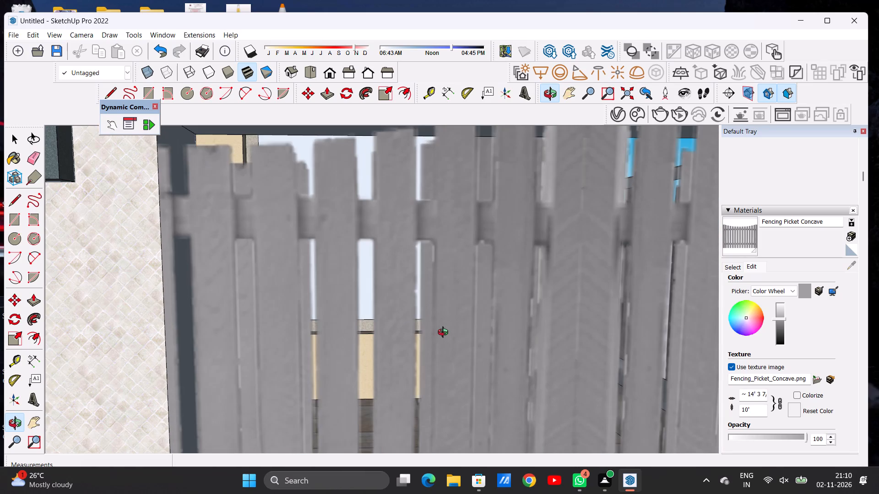
{"action": "left_click_drag", "start_coordinate": [470, 332], "coordinate": [460, 356]}
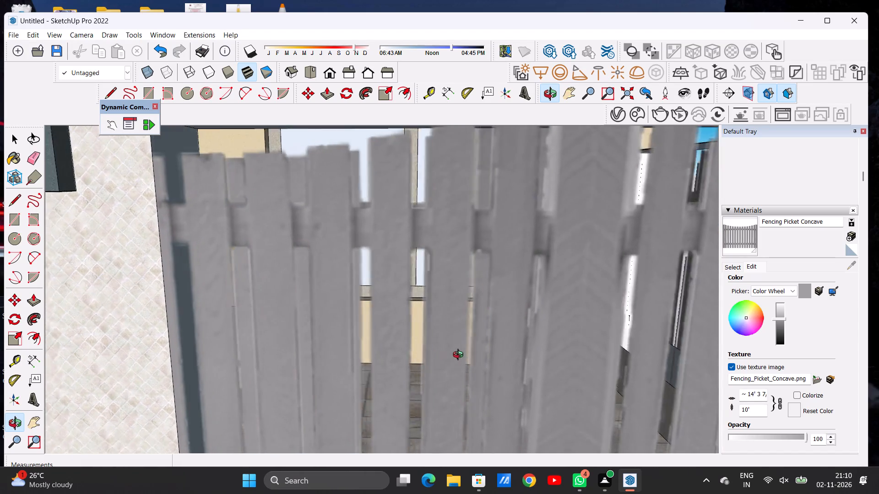
{"action": "left_click_drag", "start_coordinate": [460, 356], "coordinate": [483, 352]}
{"action": "scroll", "coordinate": [434, 359], "scroll_direction": "down", "scroll_amount": 7}
{"action": "scroll", "coordinate": [392, 364], "scroll_direction": "down", "scroll_amount": 7}
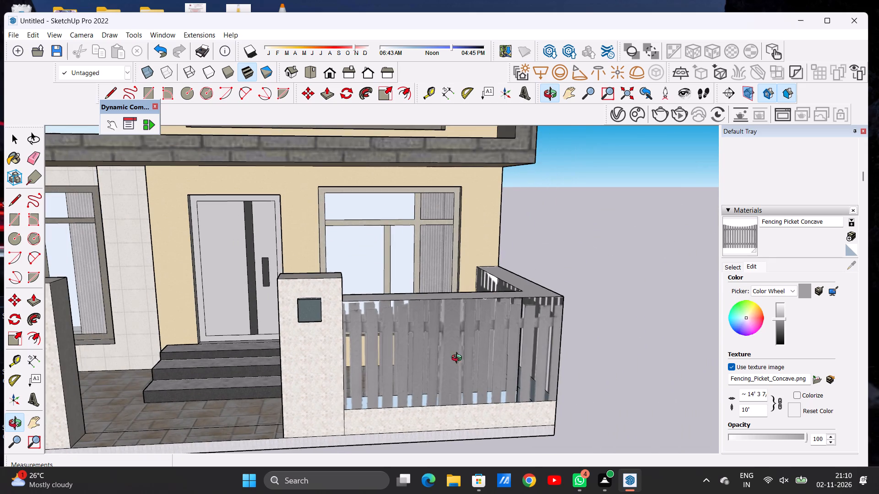
{"action": "left_click_drag", "start_coordinate": [566, 356], "coordinate": [526, 353]}
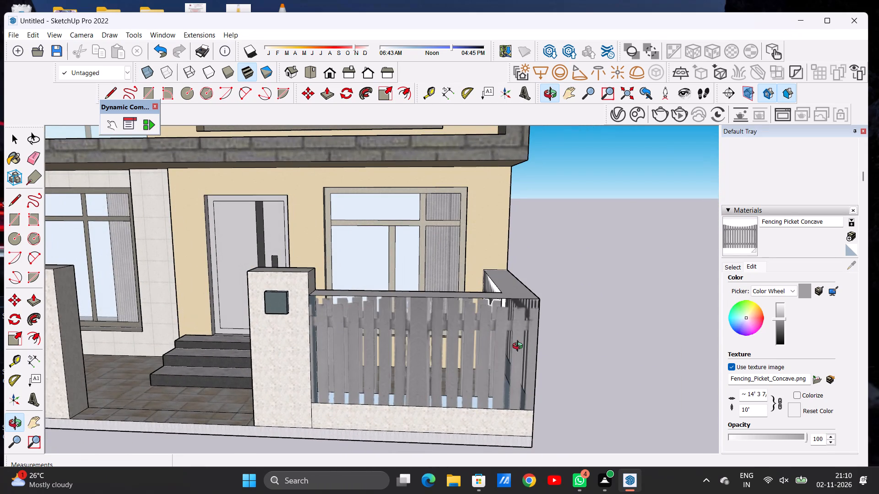
{"action": "scroll", "coordinate": [458, 337], "scroll_direction": "down", "scroll_amount": 8}
{"action": "scroll", "coordinate": [510, 339], "scroll_direction": "up", "scroll_amount": 8}
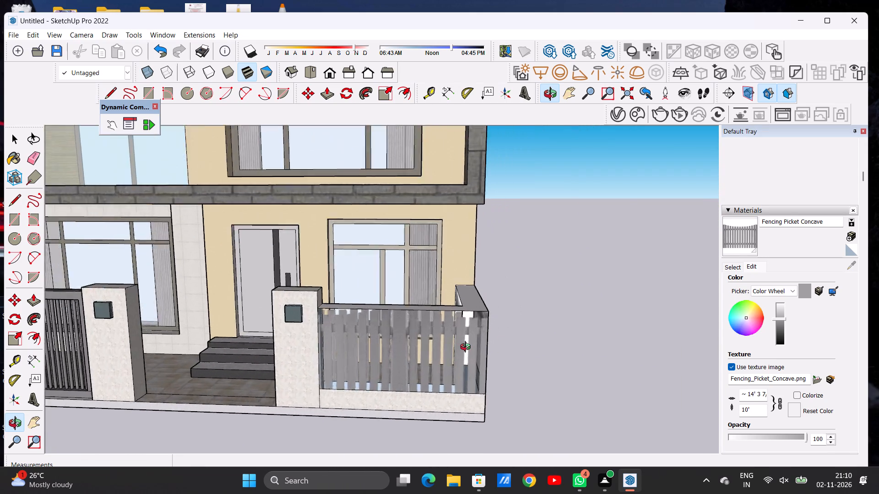
{"action": "scroll", "coordinate": [467, 348], "scroll_direction": "up", "scroll_amount": 3}
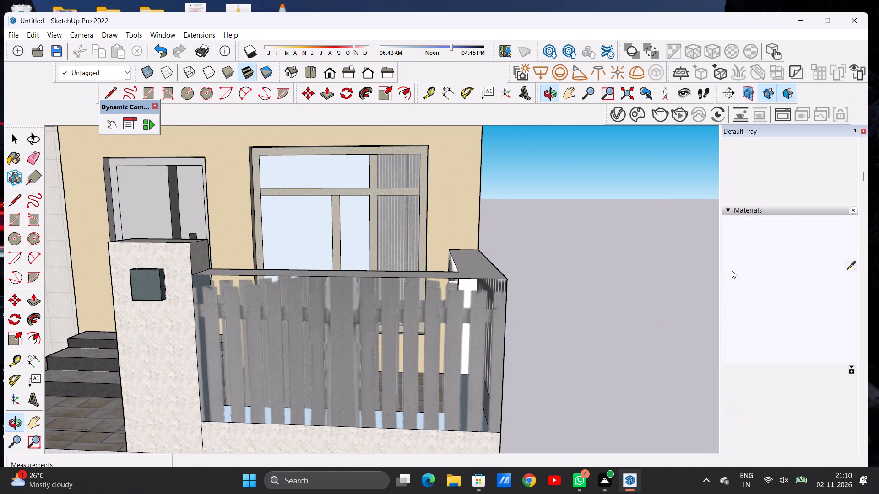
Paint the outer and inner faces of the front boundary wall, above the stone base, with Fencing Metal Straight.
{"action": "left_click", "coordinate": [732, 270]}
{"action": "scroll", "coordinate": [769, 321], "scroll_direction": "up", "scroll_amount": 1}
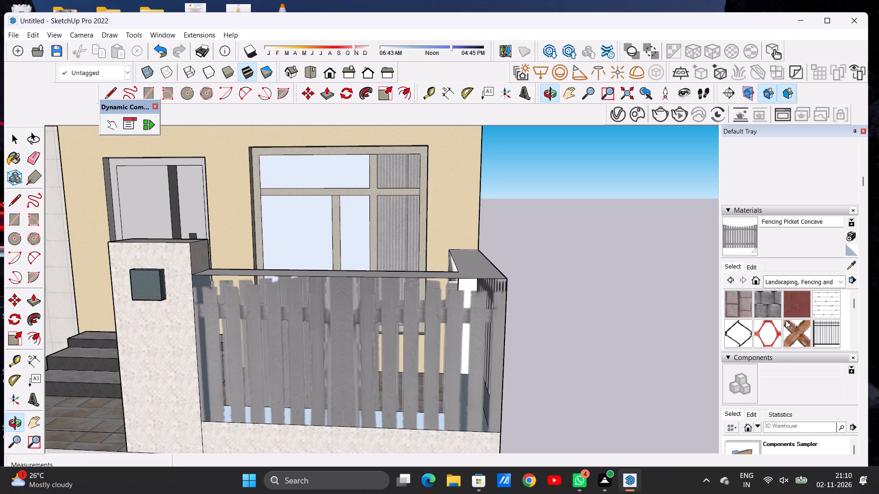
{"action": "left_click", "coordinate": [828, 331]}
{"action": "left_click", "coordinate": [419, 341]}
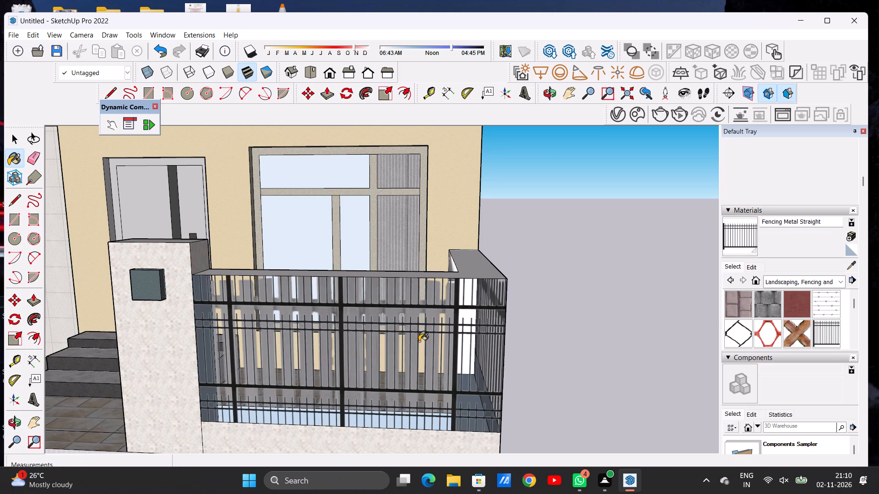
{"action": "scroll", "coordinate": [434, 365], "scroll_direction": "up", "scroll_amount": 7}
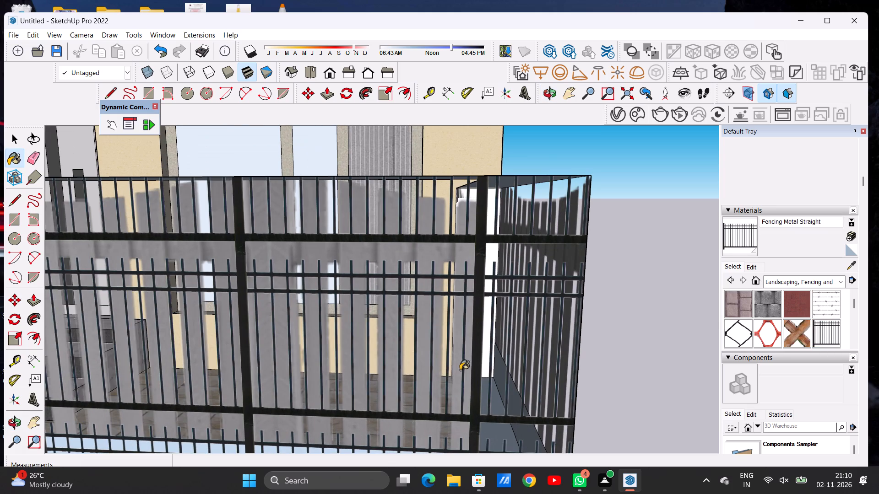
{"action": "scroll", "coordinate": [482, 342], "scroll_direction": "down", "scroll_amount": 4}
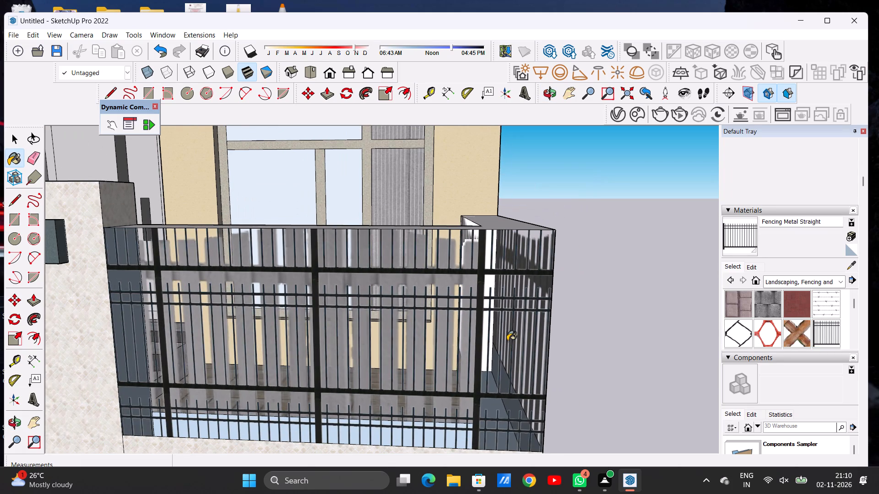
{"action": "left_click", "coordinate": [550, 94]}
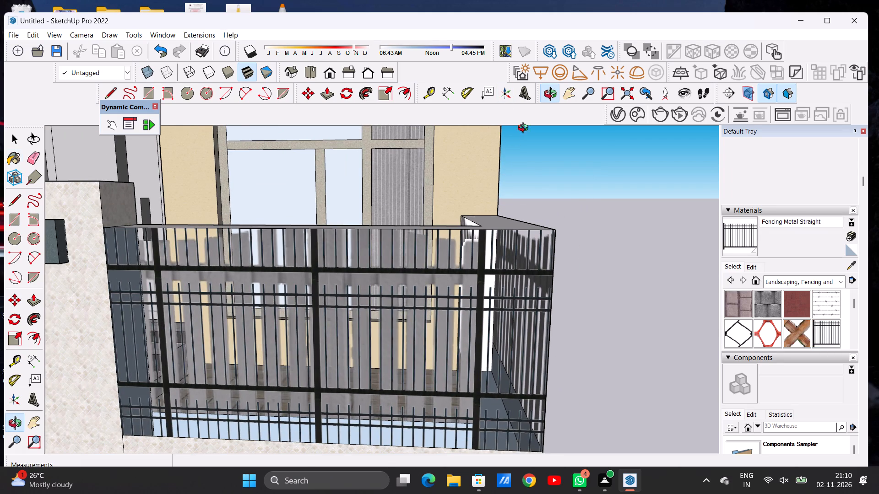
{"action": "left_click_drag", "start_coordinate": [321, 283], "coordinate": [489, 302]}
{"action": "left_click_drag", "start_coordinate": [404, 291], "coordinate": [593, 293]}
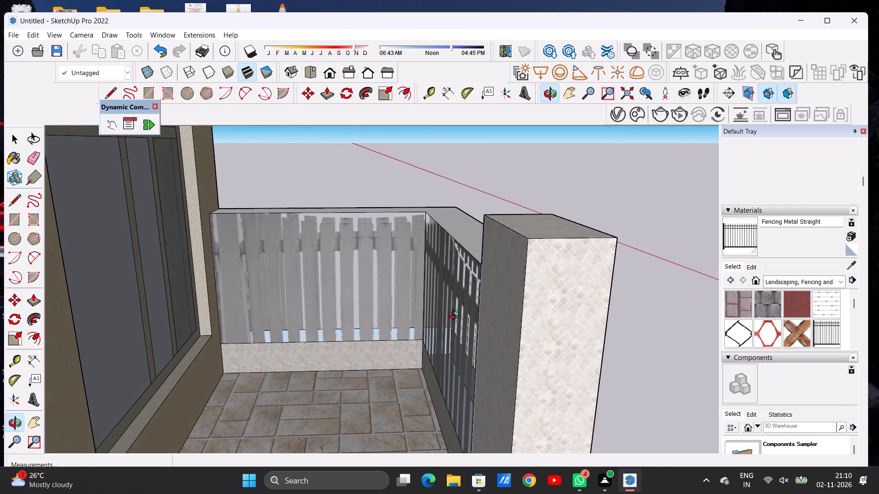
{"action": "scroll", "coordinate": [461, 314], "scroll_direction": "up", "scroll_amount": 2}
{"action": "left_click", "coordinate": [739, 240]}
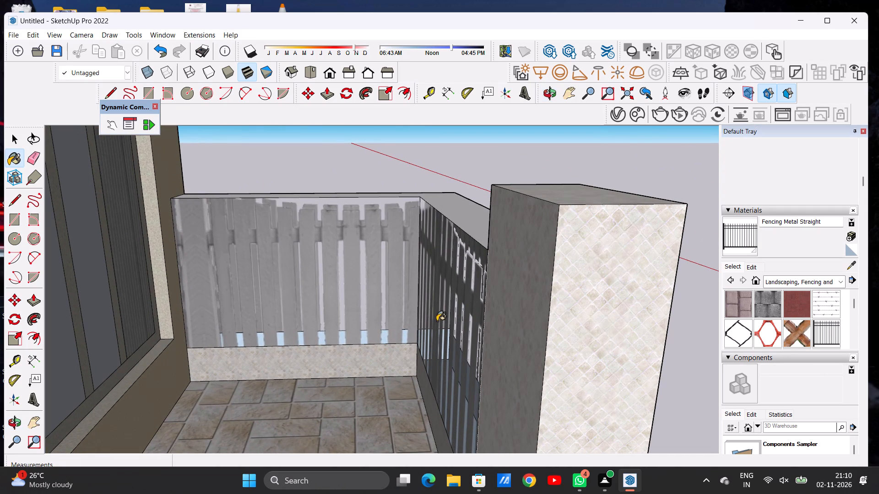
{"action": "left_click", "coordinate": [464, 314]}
Examine the metal fencing on the front boundary wall from outside and from inside the courtyard.
{"action": "left_click", "coordinate": [545, 96]}
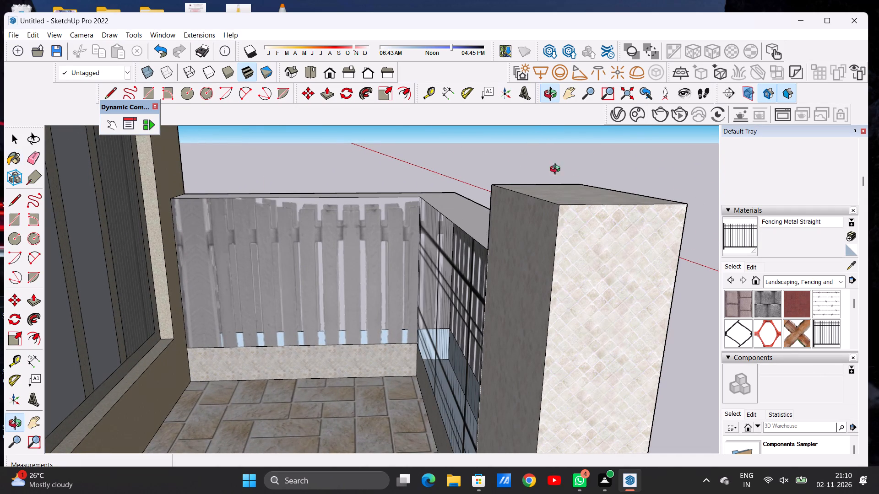
{"action": "left_click_drag", "start_coordinate": [562, 258], "coordinate": [261, 274]}
{"action": "scroll", "coordinate": [307, 313], "scroll_direction": "down", "scroll_amount": 2}
{"action": "scroll", "coordinate": [307, 313], "scroll_direction": "up", "scroll_amount": 1}
{"action": "scroll", "coordinate": [307, 313], "scroll_direction": "down", "scroll_amount": 17}
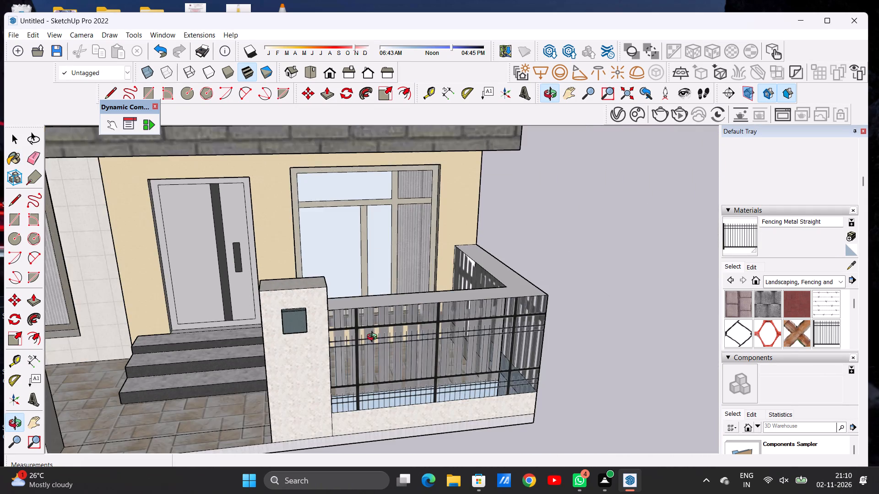
{"action": "left_click_drag", "start_coordinate": [392, 348], "coordinate": [349, 295]}
{"action": "scroll", "coordinate": [361, 310], "scroll_direction": "up", "scroll_amount": 3}
{"action": "scroll", "coordinate": [361, 310], "scroll_direction": "down", "scroll_amount": 1}
{"action": "scroll", "coordinate": [361, 310], "scroll_direction": "up", "scroll_amount": 6}
{"action": "scroll", "coordinate": [368, 295], "scroll_direction": "down", "scroll_amount": 1}
{"action": "scroll", "coordinate": [368, 295], "scroll_direction": "up", "scroll_amount": 4}
{"action": "scroll", "coordinate": [371, 311], "scroll_direction": "down", "scroll_amount": 8}
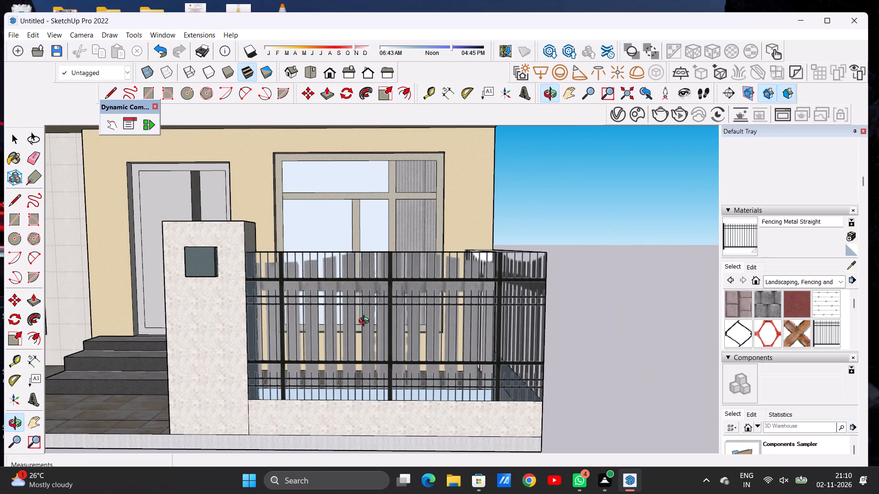
{"action": "scroll", "coordinate": [360, 284], "scroll_direction": "up", "scroll_amount": 1}
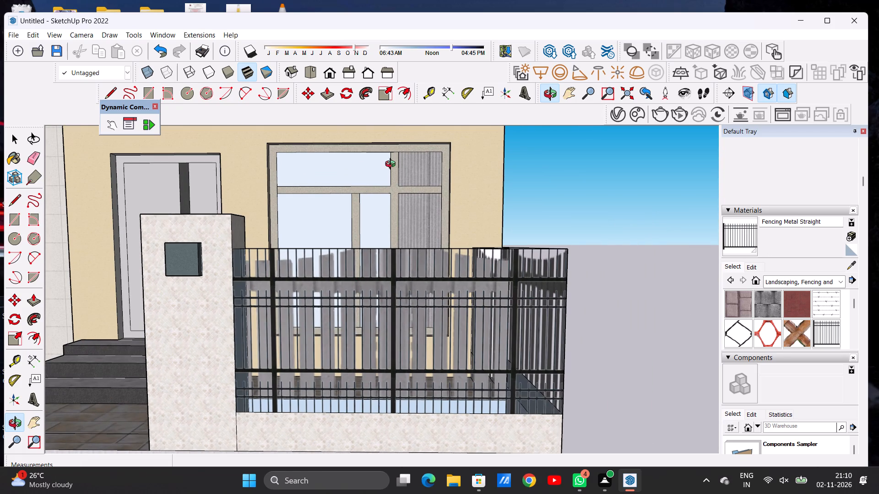
{"action": "left_click", "coordinate": [550, 97]}
{"action": "left_click_drag", "start_coordinate": [199, 326], "coordinate": [233, 328]}
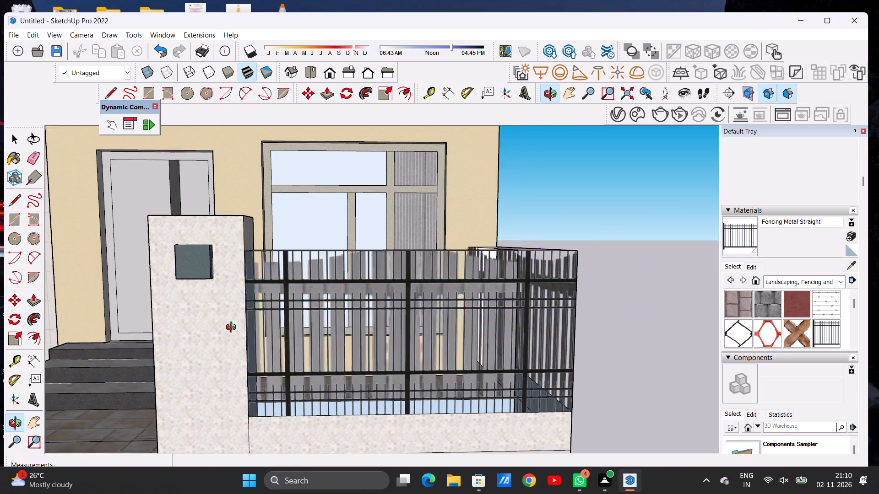
{"action": "left_click_drag", "start_coordinate": [233, 328], "coordinate": [403, 351]}
{"action": "left_click_drag", "start_coordinate": [294, 339], "coordinate": [450, 339]}
{"action": "scroll", "coordinate": [514, 273], "scroll_direction": "up", "scroll_amount": 7}
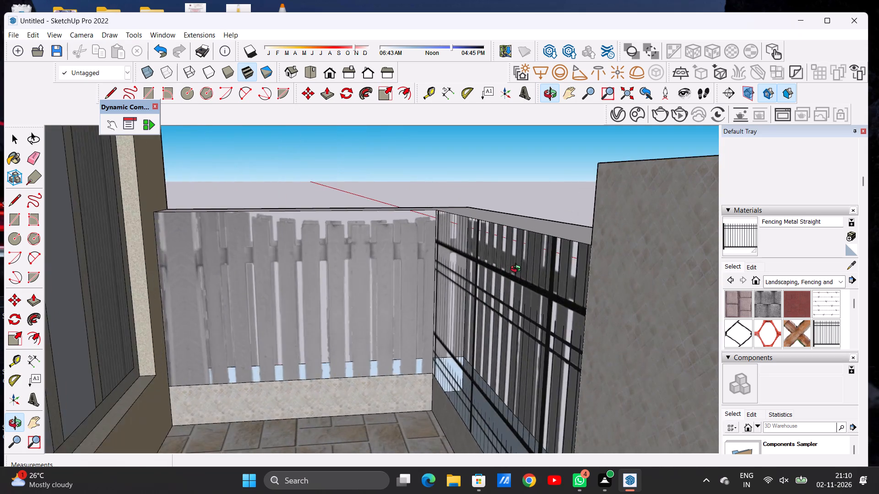
{"action": "scroll", "coordinate": [518, 270], "scroll_direction": "up", "scroll_amount": 6}
{"action": "scroll", "coordinate": [517, 270], "scroll_direction": "down", "scroll_amount": 1}
{"action": "scroll", "coordinate": [517, 270], "scroll_direction": "up", "scroll_amount": 9}
{"action": "scroll", "coordinate": [430, 277], "scroll_direction": "down", "scroll_amount": 15}
{"action": "scroll", "coordinate": [404, 285], "scroll_direction": "up", "scroll_amount": 1}
{"action": "scroll", "coordinate": [404, 285], "scroll_direction": "down", "scroll_amount": 1}
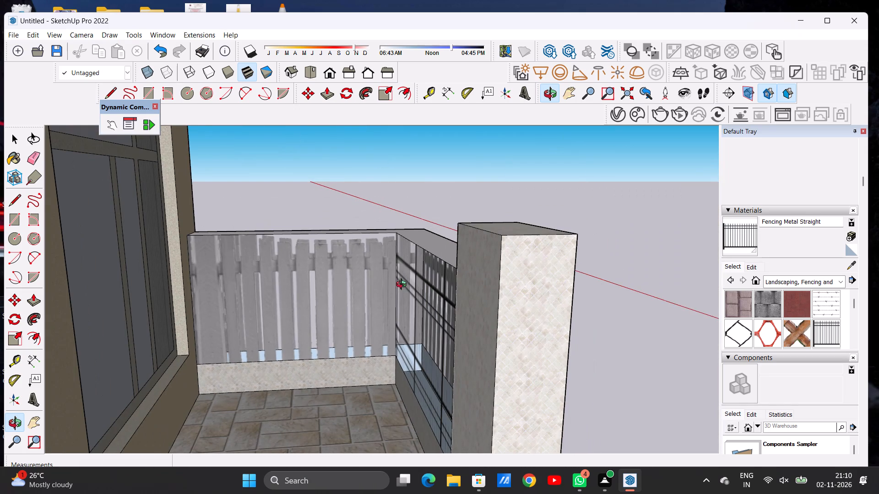
{"action": "left_click", "coordinate": [547, 98]}
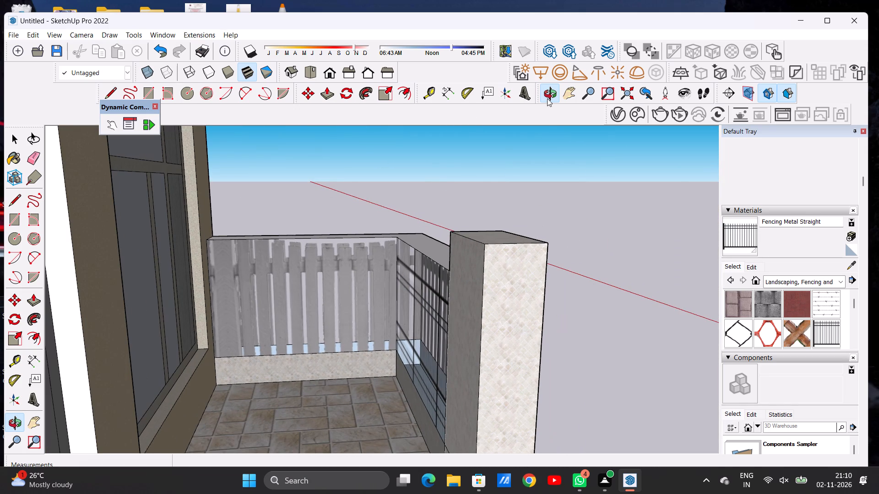
{"action": "left_click_drag", "start_coordinate": [525, 256], "coordinate": [231, 263]}
{"action": "scroll", "coordinate": [299, 293], "scroll_direction": "down", "scroll_amount": 5}
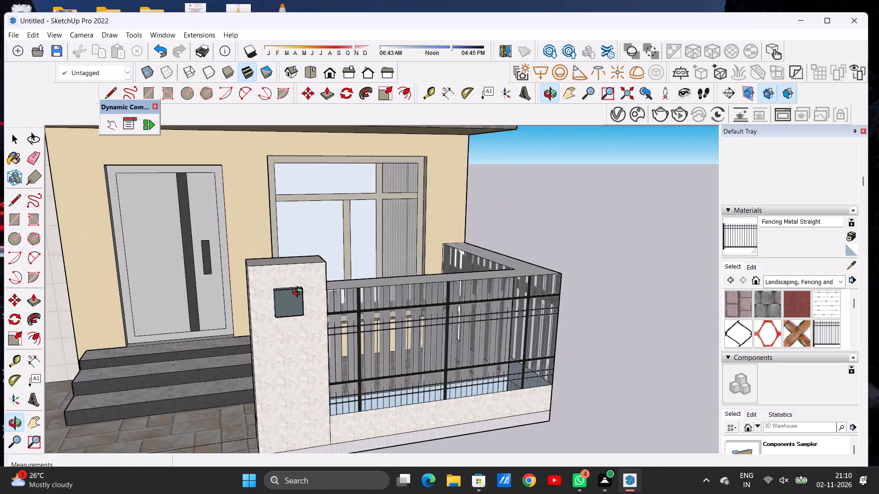
Undo the metal and picket fencing paint on the boundary wall, together with the picket texture size changes.
{"action": "key", "text": "space"}
{"action": "key", "text": "ctrl+z"}
{"action": "key", "text": "ctrl+z"}
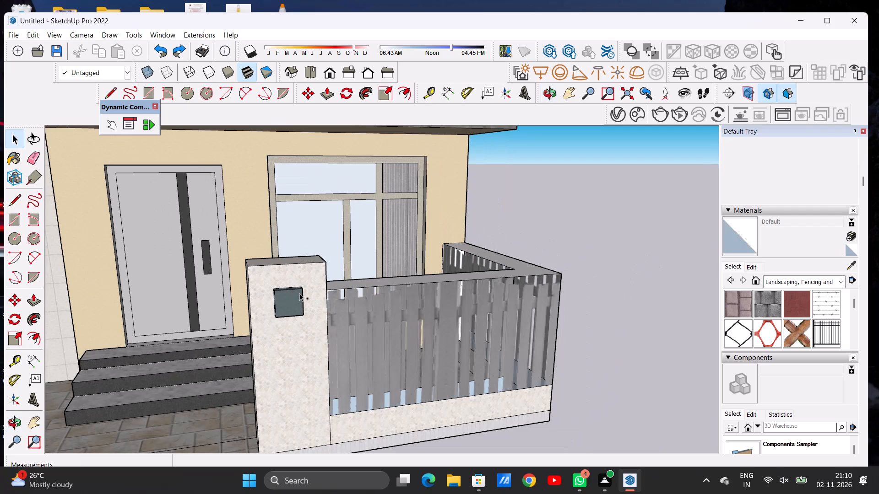
{"action": "key", "text": "ctrl+z"}
{"action": "key", "text": "ctrl+z"}
{"action": "key", "text": "ctrl+z"}
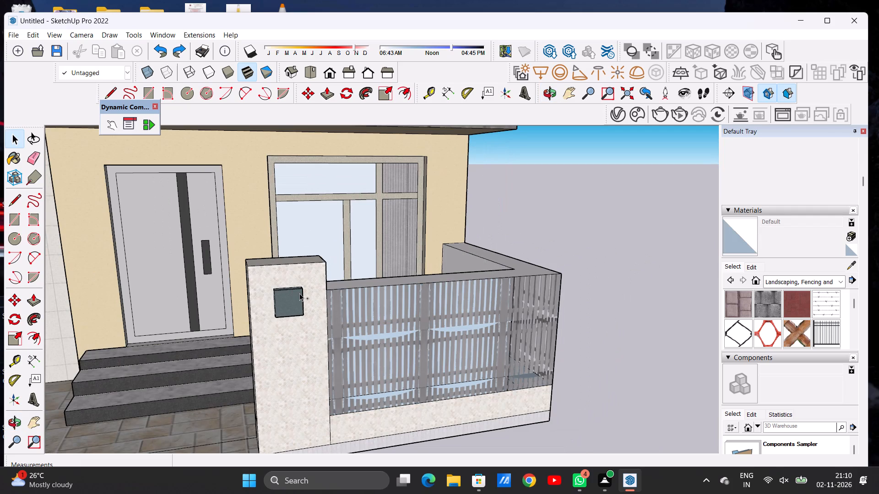
{"action": "key", "text": "ctrl+z"}
{"action": "key", "text": "ctrl+z"}
Examine the unpainted boundary wall and the whole house front from several angles.
{"action": "scroll", "coordinate": [299, 295], "scroll_direction": "down", "scroll_amount": 3}
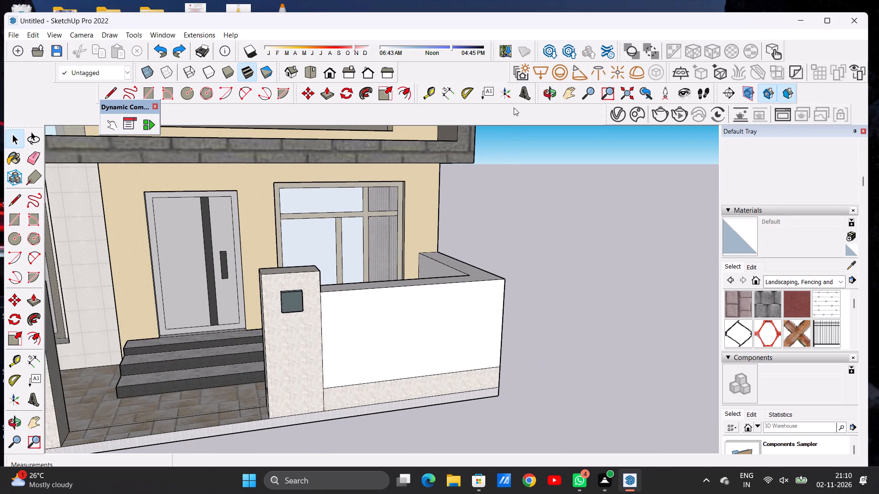
{"action": "left_click", "coordinate": [543, 96]}
{"action": "left_click_drag", "start_coordinate": [347, 334], "coordinate": [452, 334]}
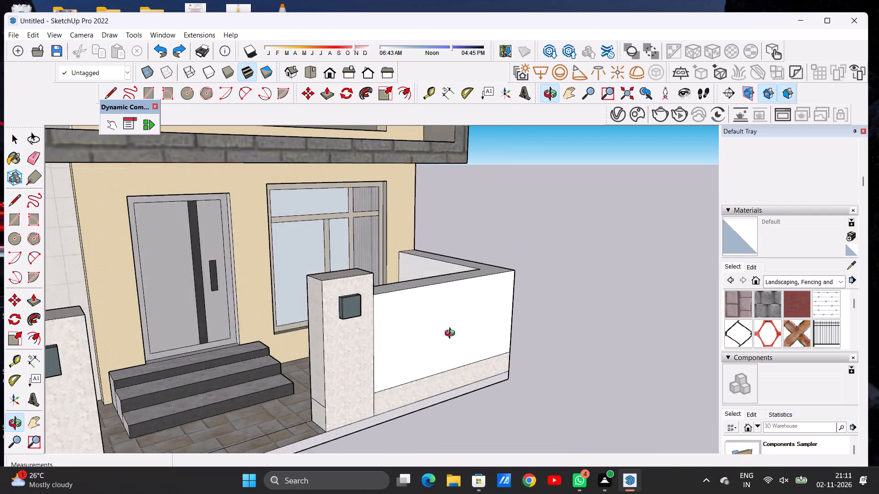
{"action": "left_click_drag", "start_coordinate": [452, 334], "coordinate": [479, 334]}
{"action": "left_click_drag", "start_coordinate": [365, 324], "coordinate": [315, 301]}
{"action": "scroll", "coordinate": [305, 322], "scroll_direction": "down", "scroll_amount": 6}
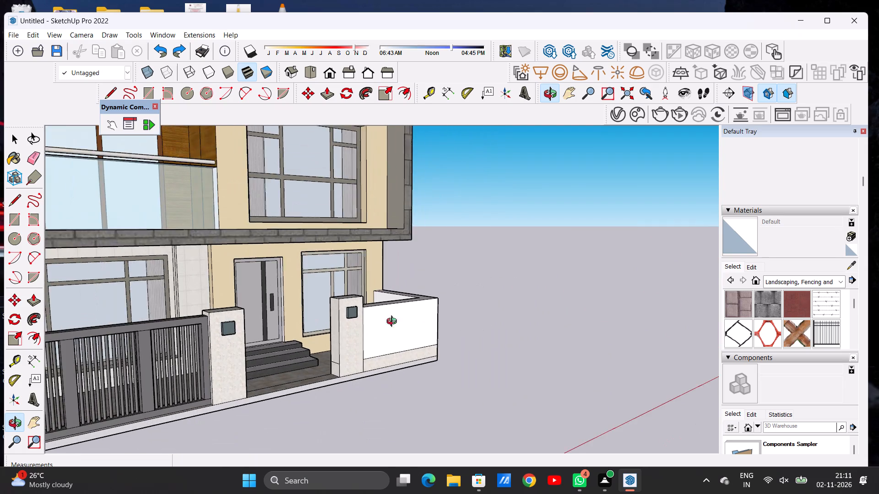
{"action": "left_click_drag", "start_coordinate": [456, 308], "coordinate": [228, 327]}
{"action": "scroll", "coordinate": [222, 338], "scroll_direction": "down", "scroll_amount": 7}
{"action": "scroll", "coordinate": [387, 339], "scroll_direction": "up", "scroll_amount": 1}
{"action": "scroll", "coordinate": [388, 339], "scroll_direction": "down", "scroll_amount": 1}
{"action": "scroll", "coordinate": [389, 338], "scroll_direction": "up", "scroll_amount": 1}
{"action": "scroll", "coordinate": [389, 338], "scroll_direction": "down", "scroll_amount": 1}
{"action": "scroll", "coordinate": [389, 338], "scroll_direction": "up", "scroll_amount": 3}
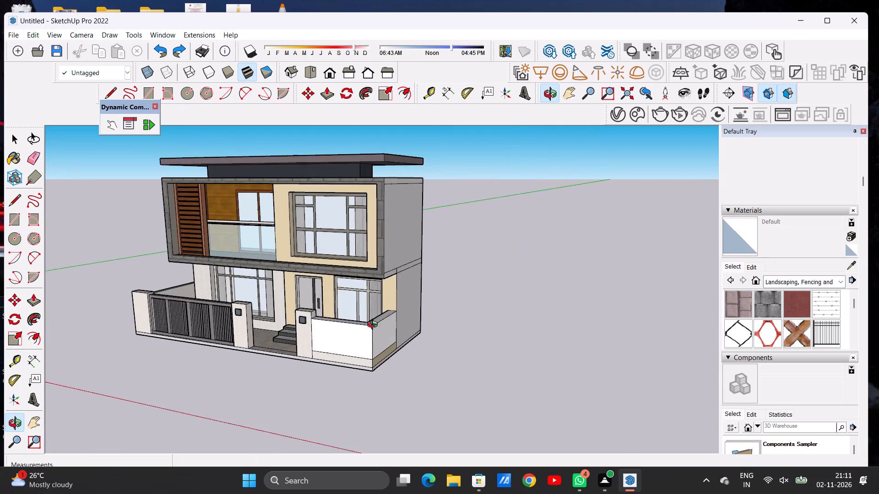
{"action": "scroll", "coordinate": [381, 322], "scroll_direction": "up", "scroll_amount": 1}
{"action": "scroll", "coordinate": [381, 322], "scroll_direction": "down", "scroll_amount": 1}
{"action": "scroll", "coordinate": [382, 322], "scroll_direction": "up", "scroll_amount": 7}
{"action": "scroll", "coordinate": [363, 334], "scroll_direction": "down", "scroll_amount": 2}
{"action": "scroll", "coordinate": [363, 336], "scroll_direction": "up", "scroll_amount": 6}
{"action": "scroll", "coordinate": [353, 351], "scroll_direction": "down", "scroll_amount": 1}
{"action": "scroll", "coordinate": [353, 351], "scroll_direction": "up", "scroll_amount": 2}
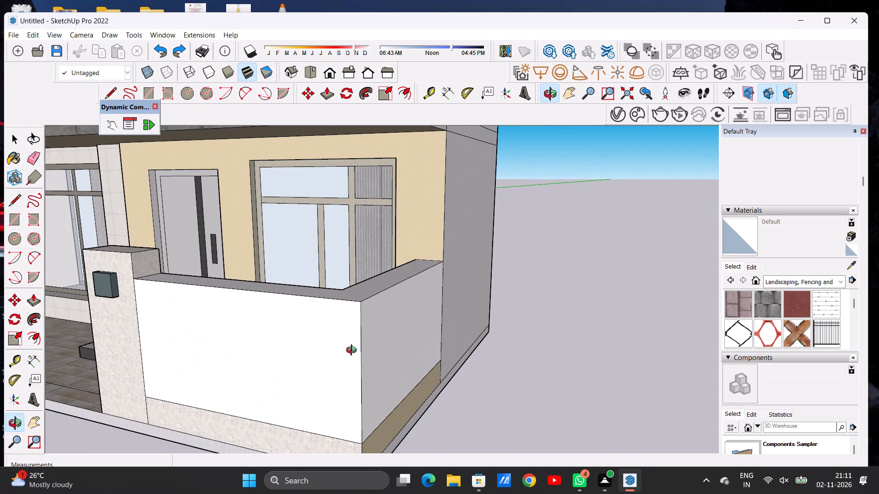
{"action": "key", "text": "space"}
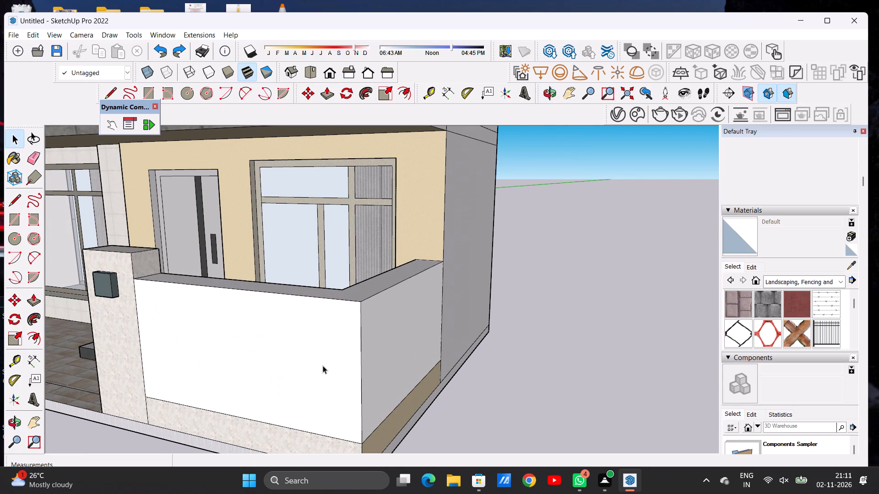
{"action": "scroll", "coordinate": [357, 348], "scroll_direction": "down", "scroll_amount": 2}
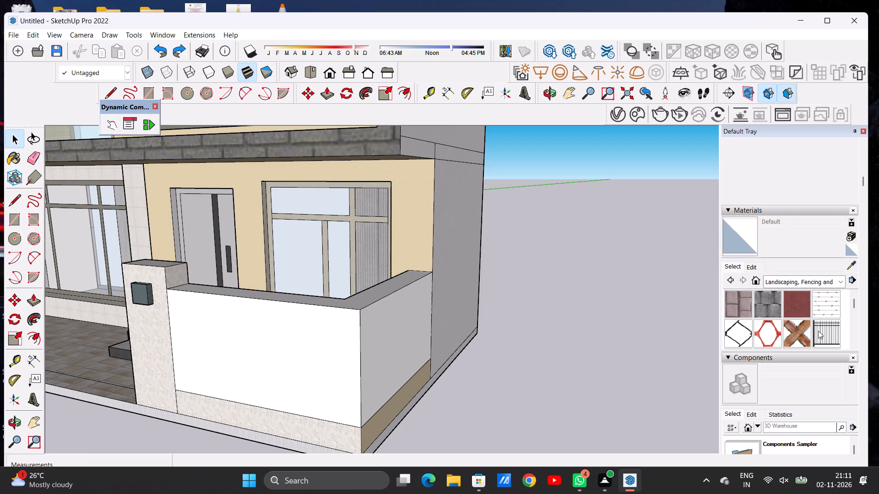
Paint the outer front and side faces of the boundary wall, above the stone base, with Fencing Metal Straight.
{"action": "left_click", "coordinate": [819, 330]}
{"action": "scroll", "coordinate": [316, 344], "scroll_direction": "up", "scroll_amount": 5}
{"action": "scroll", "coordinate": [316, 344], "scroll_direction": "down", "scroll_amount": 1}
{"action": "scroll", "coordinate": [316, 344], "scroll_direction": "up", "scroll_amount": 1}
{"action": "left_click", "coordinate": [316, 344]}
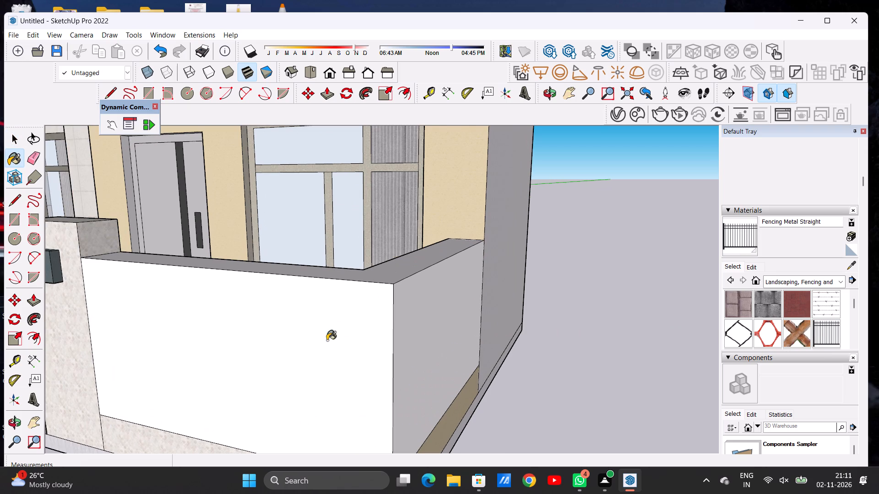
{"action": "left_click", "coordinate": [427, 319]}
{"action": "scroll", "coordinate": [411, 332], "scroll_direction": "down", "scroll_amount": 8}
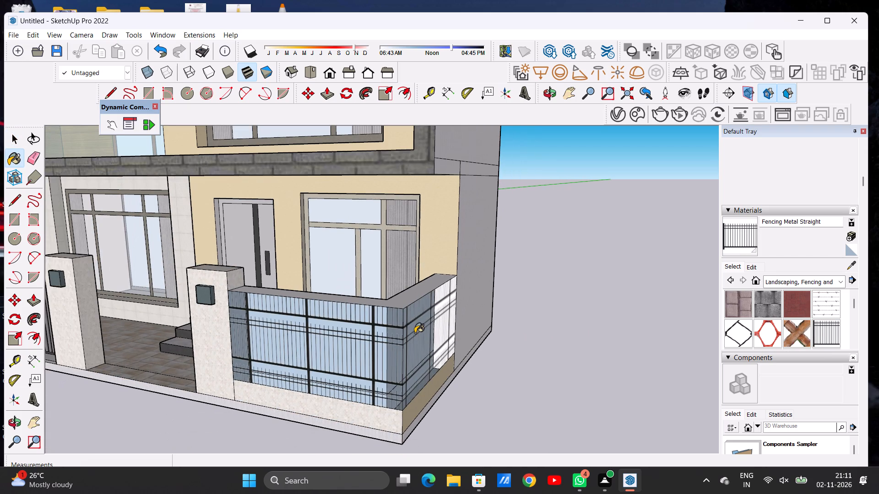
Set the Fencing Metal Straight texture height to 10'.
{"action": "left_click", "coordinate": [550, 87]}
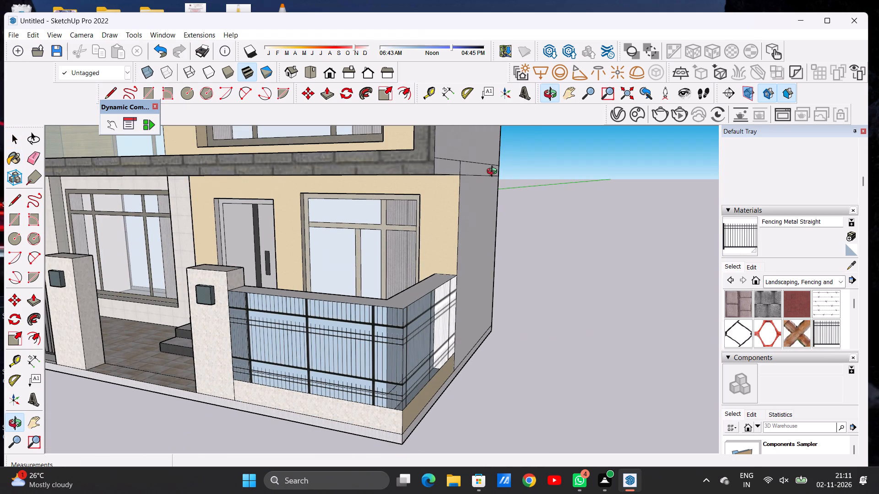
{"action": "left_click_drag", "start_coordinate": [372, 326], "coordinate": [445, 316]}
{"action": "scroll", "coordinate": [450, 363], "scroll_direction": "up", "scroll_amount": 2}
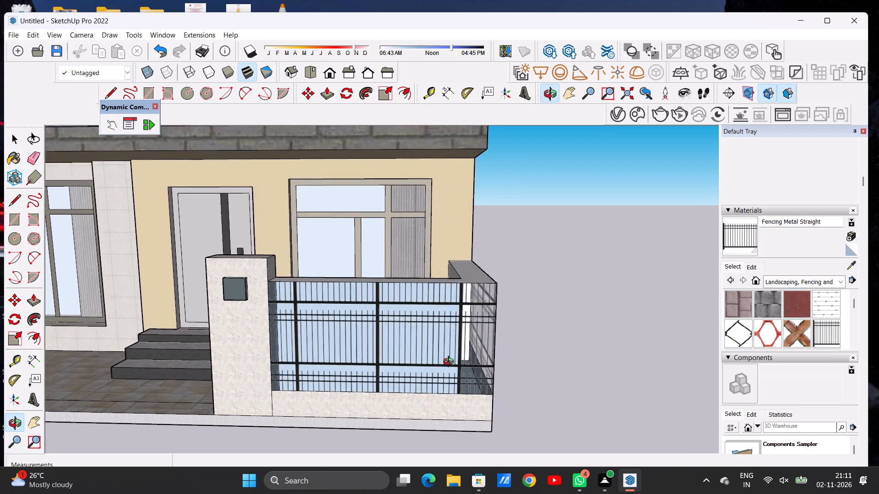
{"action": "scroll", "coordinate": [450, 363], "scroll_direction": "up", "scroll_amount": 4}
{"action": "left_click", "coordinate": [752, 269]}
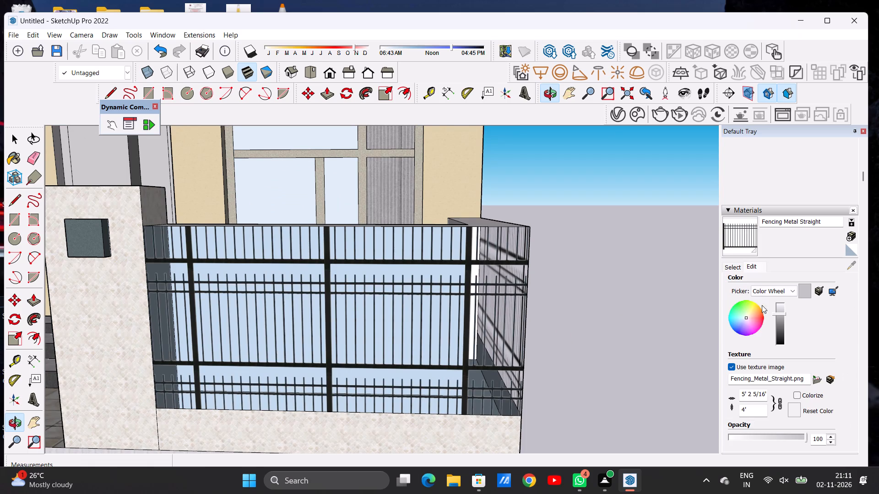
{"action": "left_click", "coordinate": [751, 409]}
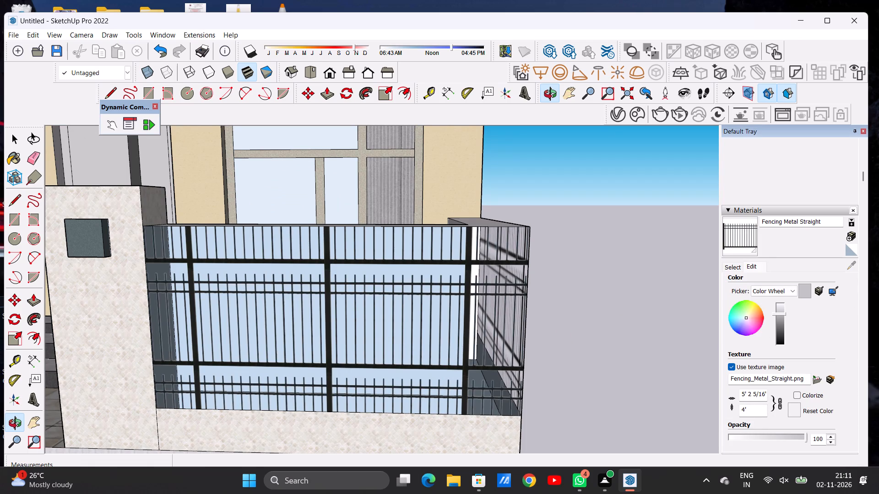
{"action": "key", "text": "BackSpace"}
{"action": "key", "text": "BackSpace"}
{"action": "key", "text": "BackSpace"}
{"action": "key", "text": "BackSpace"}
{"action": "key", "text": "BackSpace"}
{"action": "key", "text": "BackSpace"}
{"action": "key", "text": "BackSpace"}
{"action": "type", "text": "10"}
{"action": "key", "text": "apostrophe"}
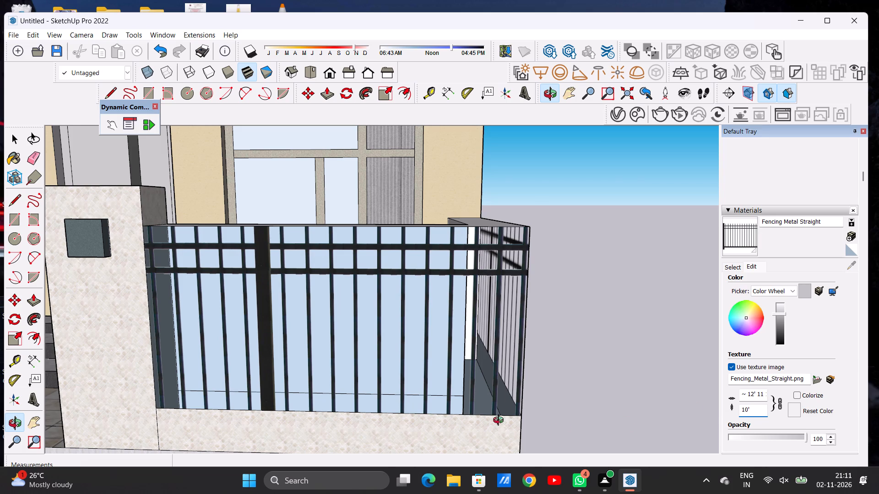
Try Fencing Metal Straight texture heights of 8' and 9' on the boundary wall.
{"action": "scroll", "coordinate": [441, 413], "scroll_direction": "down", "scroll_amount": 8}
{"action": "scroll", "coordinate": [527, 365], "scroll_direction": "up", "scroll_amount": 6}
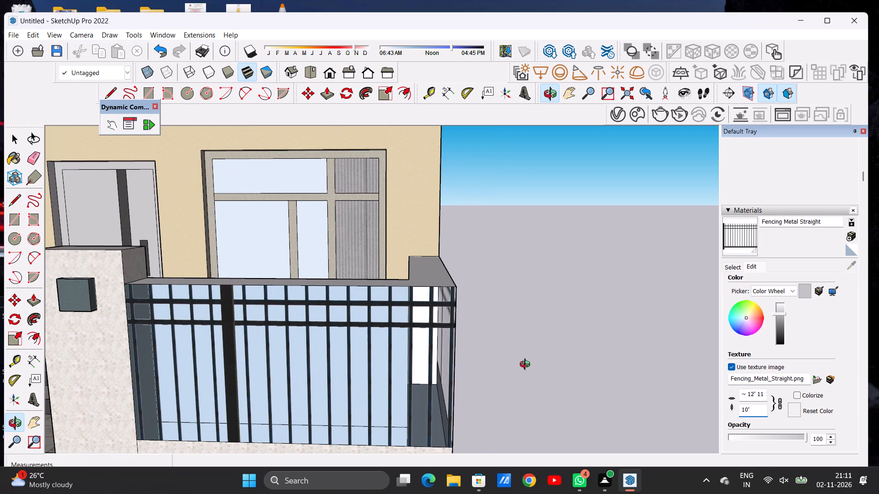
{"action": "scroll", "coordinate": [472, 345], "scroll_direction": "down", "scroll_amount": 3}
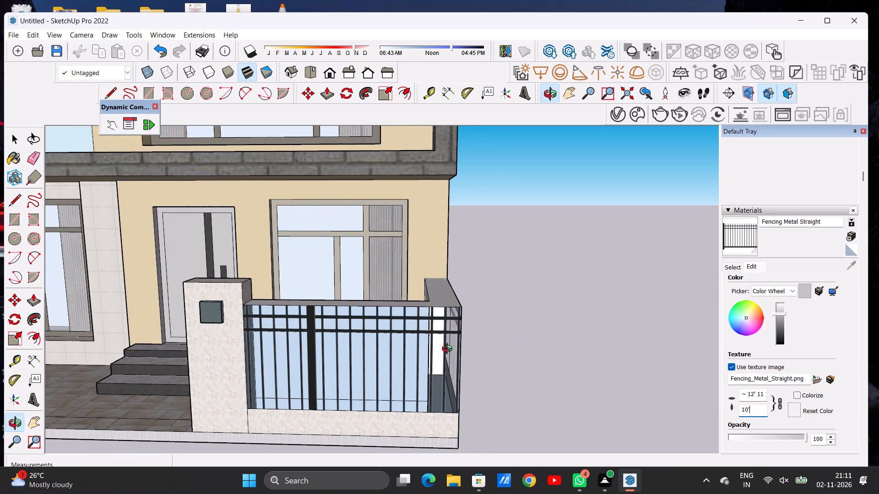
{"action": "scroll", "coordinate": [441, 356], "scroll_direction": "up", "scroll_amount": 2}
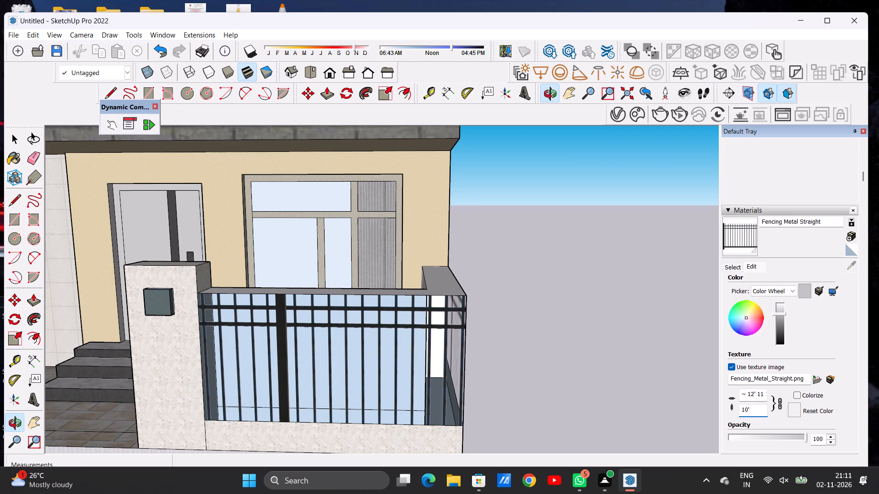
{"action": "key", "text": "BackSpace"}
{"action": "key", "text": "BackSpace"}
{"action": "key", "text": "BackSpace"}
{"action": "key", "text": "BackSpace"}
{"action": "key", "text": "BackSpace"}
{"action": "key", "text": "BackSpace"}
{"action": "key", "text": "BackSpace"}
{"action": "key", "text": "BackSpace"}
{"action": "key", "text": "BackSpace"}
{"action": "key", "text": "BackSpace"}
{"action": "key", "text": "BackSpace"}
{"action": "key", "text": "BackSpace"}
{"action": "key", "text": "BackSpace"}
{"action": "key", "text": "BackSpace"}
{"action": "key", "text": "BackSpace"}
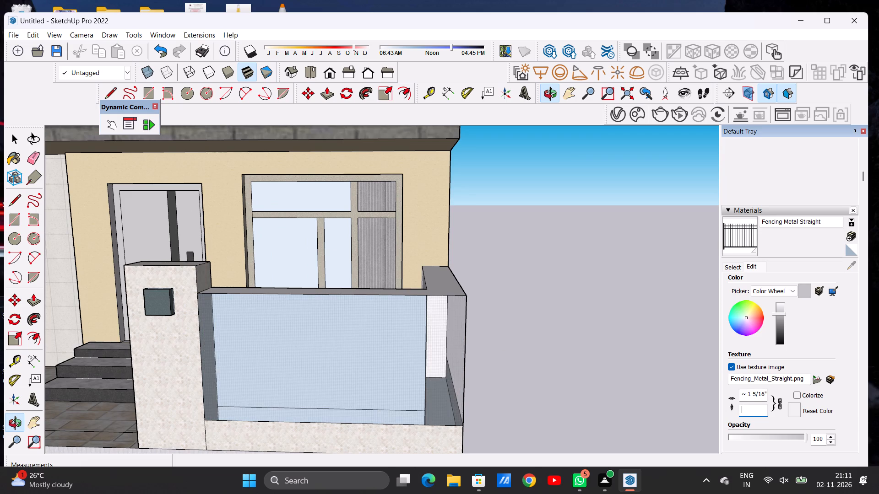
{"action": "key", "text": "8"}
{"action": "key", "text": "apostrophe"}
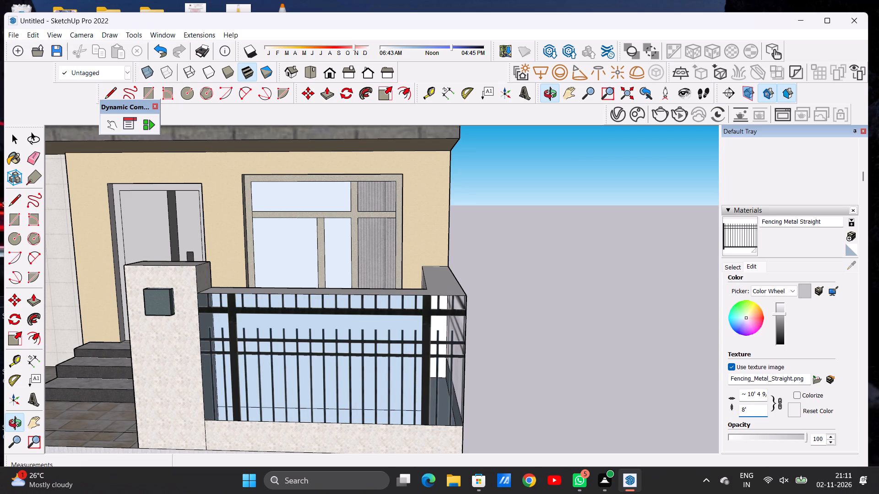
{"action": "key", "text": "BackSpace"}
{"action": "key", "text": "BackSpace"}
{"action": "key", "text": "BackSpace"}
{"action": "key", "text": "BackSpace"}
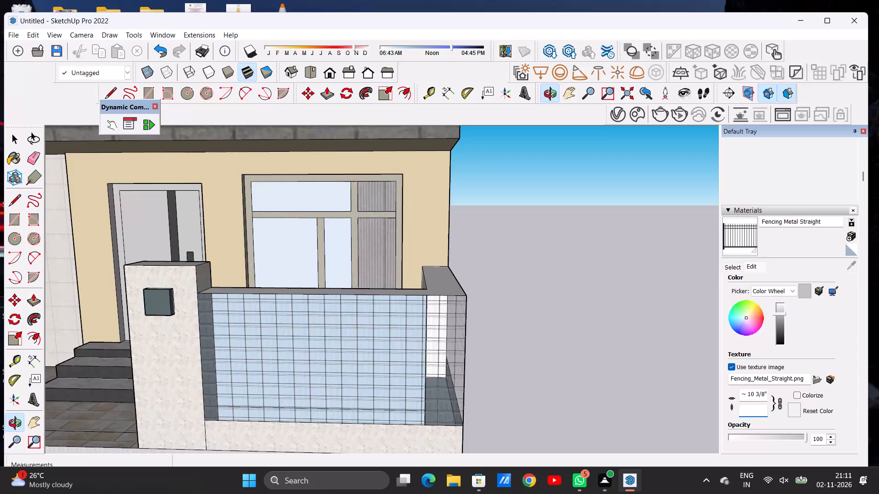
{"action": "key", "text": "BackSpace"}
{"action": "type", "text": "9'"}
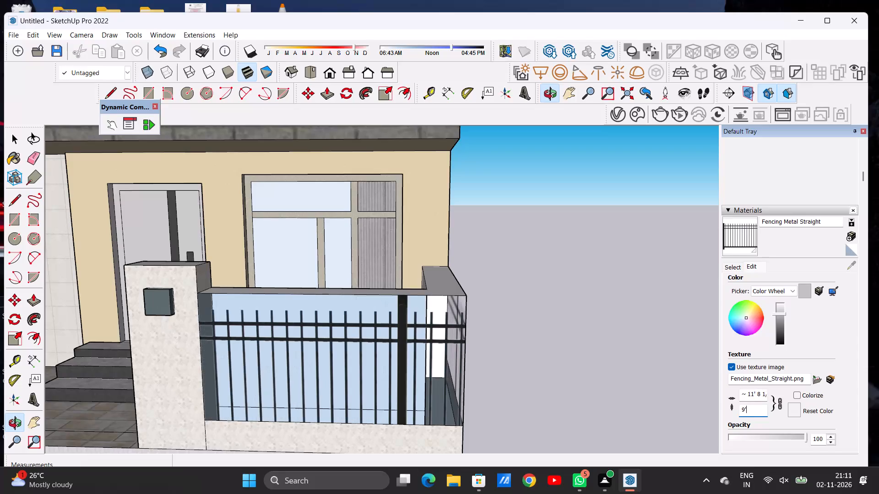
Set the Fencing Metal Straight texture height back to 10'.
{"action": "key", "text": "BackSpace"}
{"action": "type", "text": "10"}
{"action": "key", "text": "apostrophe"}
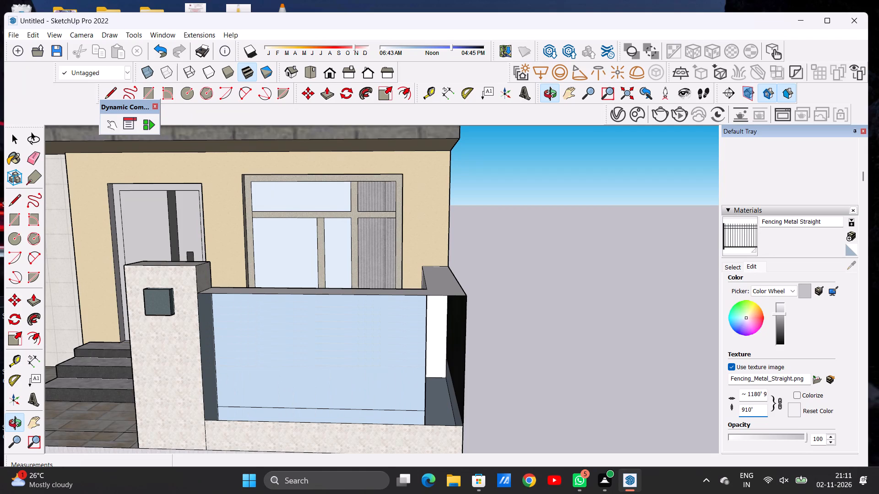
{"action": "key", "text": "Return"}
{"action": "key", "text": "BackSpace"}
{"action": "key", "text": "BackSpace"}
{"action": "key", "text": "BackSpace"}
{"action": "key", "text": "BackSpace"}
{"action": "key", "text": "BackSpace"}
{"action": "key", "text": "BackSpace"}
{"action": "key", "text": "BackSpace"}
{"action": "key", "text": "BackSpace"}
{"action": "key", "text": "BackSpace"}
{"action": "key", "text": "BackSpace"}
{"action": "key", "text": "BackSpace"}
{"action": "key", "text": "BackSpace"}
{"action": "key", "text": "BackSpace"}
{"action": "key", "text": "BackSpace"}
{"action": "key", "text": "BackSpace"}
{"action": "key", "text": "1"}
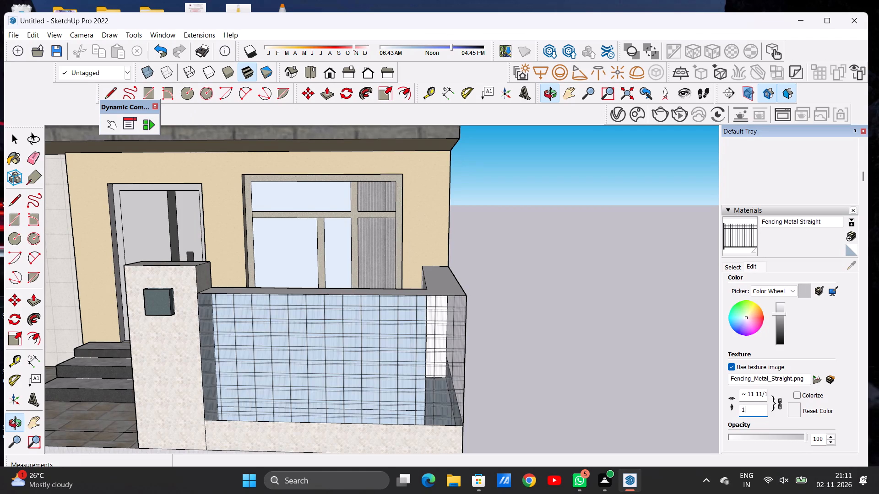
{"action": "key", "text": "0"}
{"action": "key", "text": "apostrophe"}
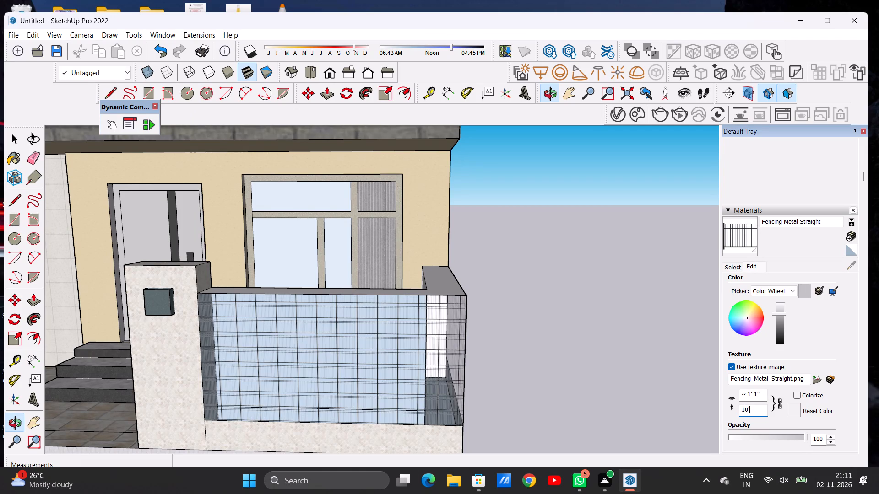
{"action": "key", "text": "Return"}
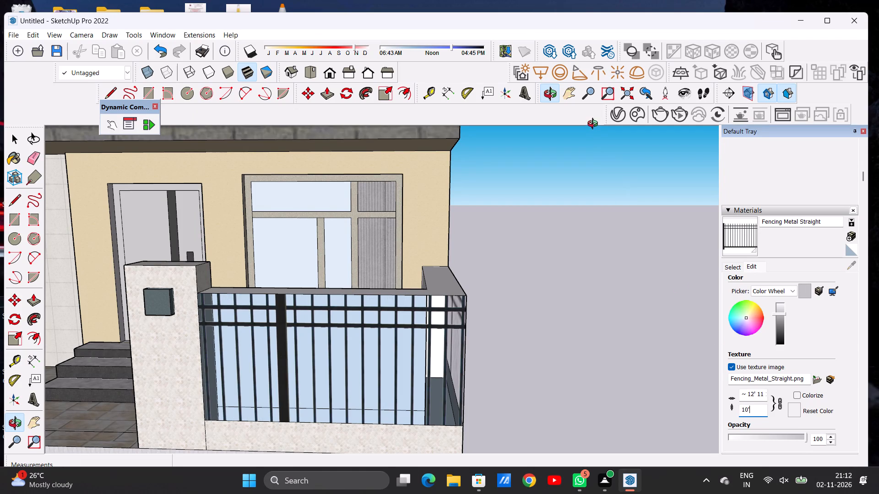
Paint the two inner courtyard faces of the boundary wall, above the stone base, with Fencing Metal Straight.
{"action": "left_click", "coordinate": [552, 93]}
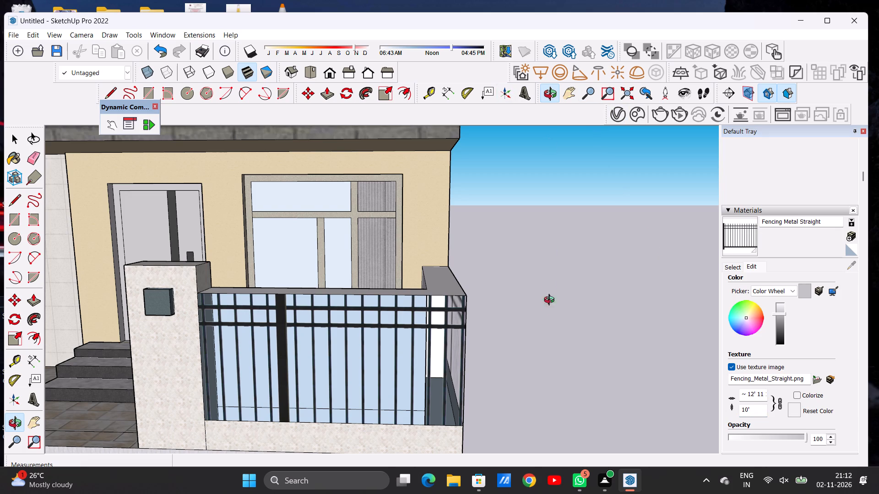
{"action": "left_click_drag", "start_coordinate": [555, 347], "coordinate": [460, 347]}
{"action": "left_click_drag", "start_coordinate": [420, 349], "coordinate": [415, 351]}
{"action": "left_click_drag", "start_coordinate": [369, 364], "coordinate": [329, 365]}
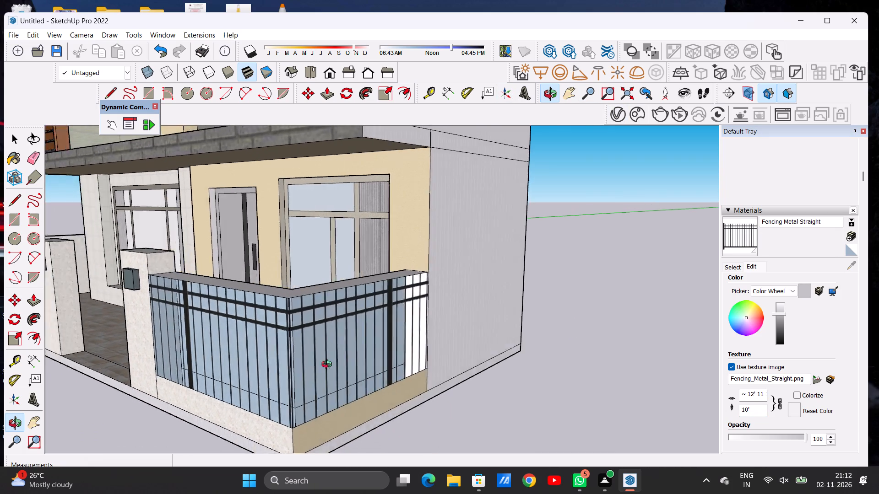
{"action": "left_click_drag", "start_coordinate": [329, 365], "coordinate": [452, 374]}
{"action": "left_click_drag", "start_coordinate": [363, 354], "coordinate": [552, 354]}
{"action": "left_click_drag", "start_coordinate": [429, 340], "coordinate": [584, 344]}
{"action": "left_click_drag", "start_coordinate": [478, 328], "coordinate": [488, 332]}
{"action": "scroll", "coordinate": [490, 273], "scroll_direction": "up", "scroll_amount": 5}
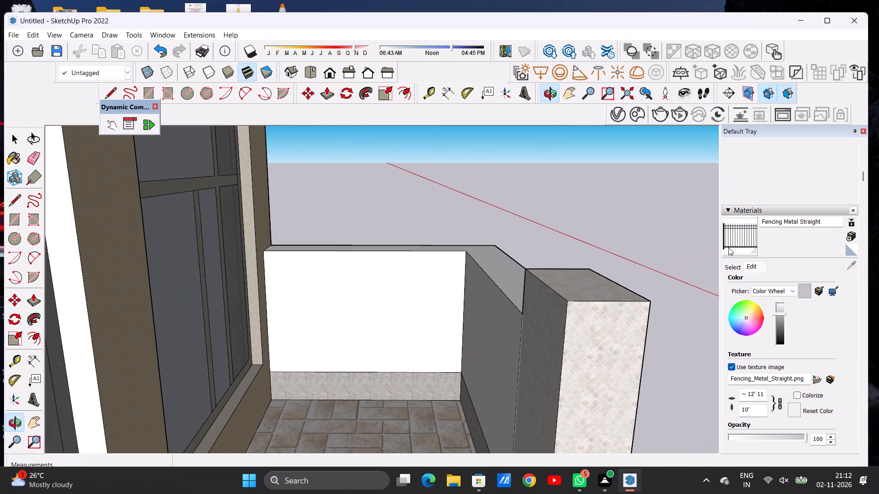
{"action": "left_click", "coordinate": [731, 243]}
{"action": "left_click", "coordinate": [500, 333]}
{"action": "left_click", "coordinate": [425, 299]}
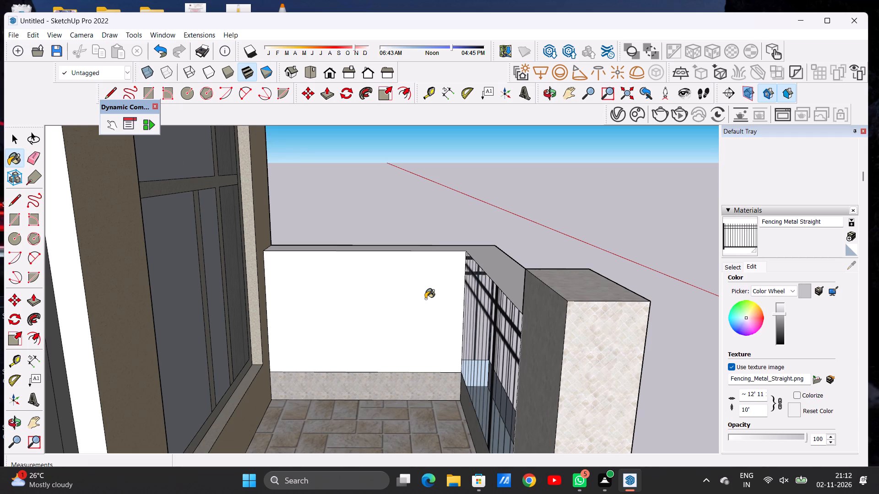
{"action": "key", "text": "space"}
Paint the top face of the L-shaped boundary wall with Fencing Metal Straight.
{"action": "key", "text": "o"}
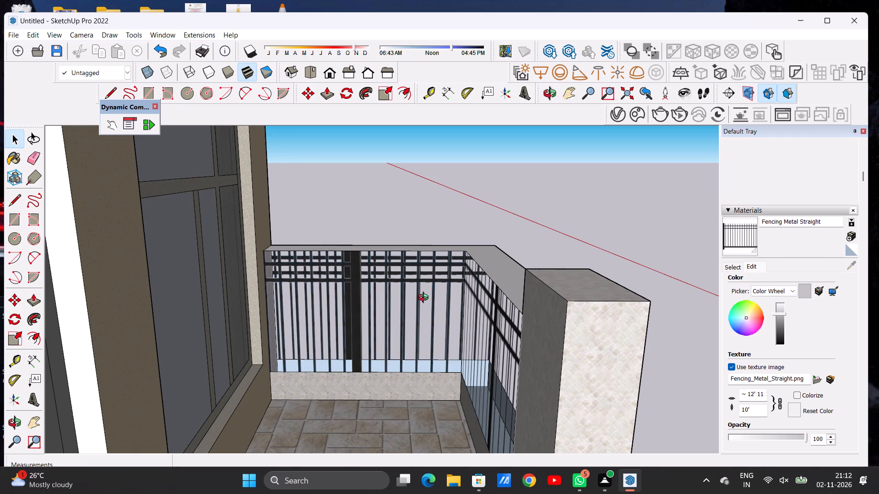
{"action": "left_click_drag", "start_coordinate": [422, 309], "coordinate": [245, 303]}
{"action": "scroll", "coordinate": [397, 336], "scroll_direction": "down", "scroll_amount": 6}
{"action": "scroll", "coordinate": [420, 338], "scroll_direction": "up", "scroll_amount": 1}
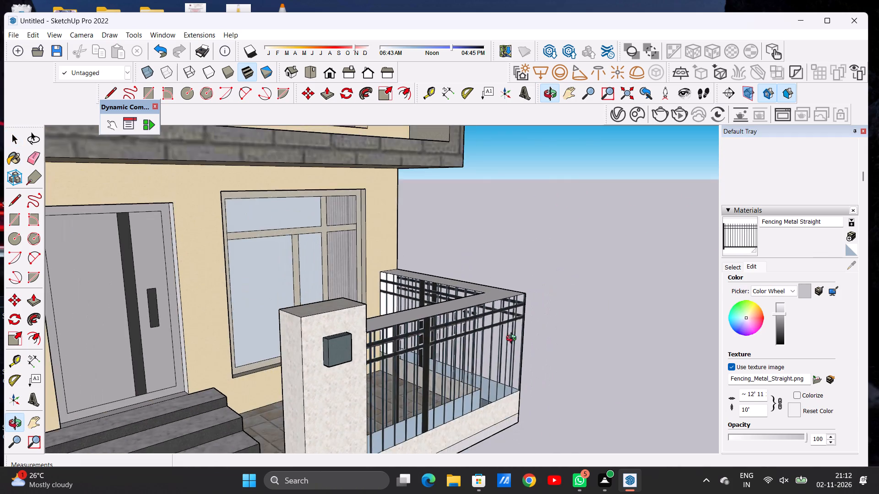
{"action": "left_click_drag", "start_coordinate": [513, 339], "coordinate": [343, 388]}
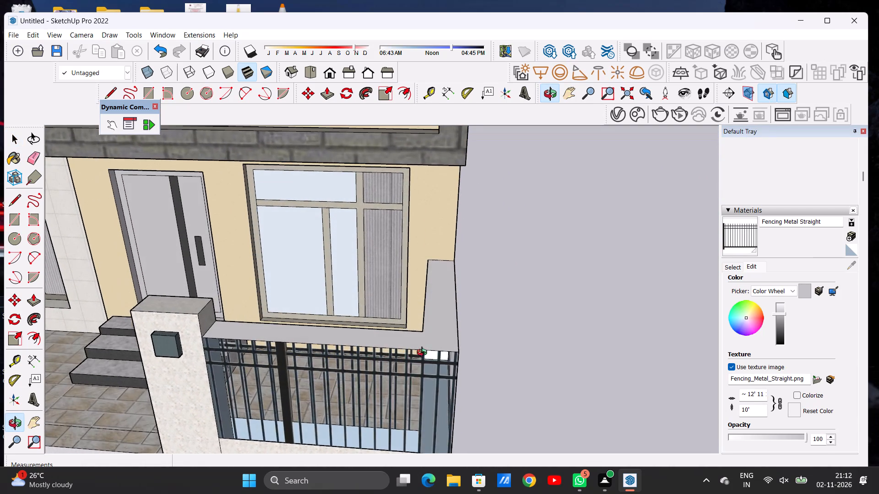
{"action": "scroll", "coordinate": [430, 350], "scroll_direction": "up", "scroll_amount": 5}
{"action": "left_click", "coordinate": [753, 236]}
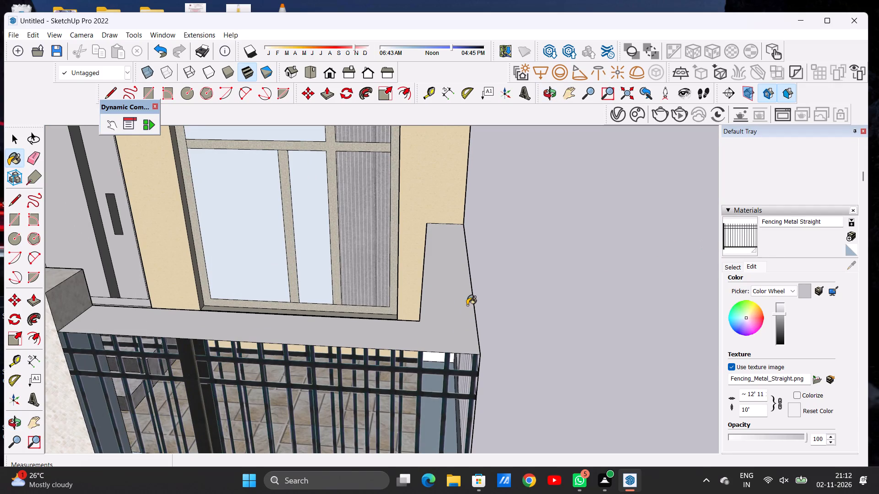
{"action": "left_click", "coordinate": [464, 323]}
{"action": "key", "text": "space"}
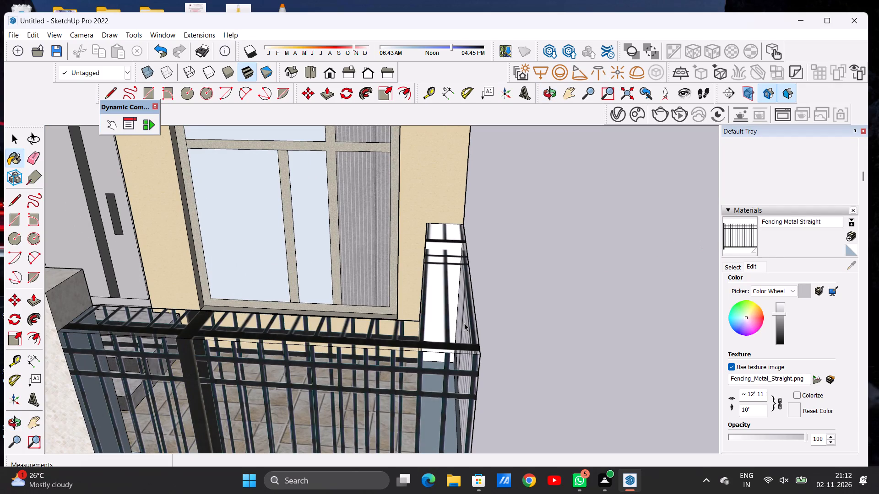
Examine the metal fencing on the boundary wall from above, from the front and beside the entrance pillar.
{"action": "left_click", "coordinate": [550, 94]}
{"action": "left_click_drag", "start_coordinate": [505, 295], "coordinate": [508, 260]}
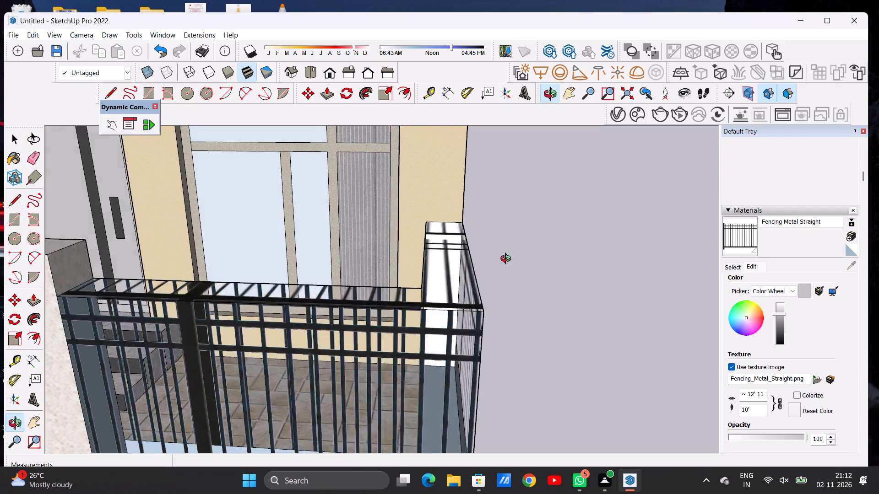
{"action": "left_click_drag", "start_coordinate": [508, 260], "coordinate": [514, 202]}
{"action": "scroll", "coordinate": [510, 227], "scroll_direction": "down", "scroll_amount": 9}
{"action": "left_click_drag", "start_coordinate": [516, 251], "coordinate": [403, 374]}
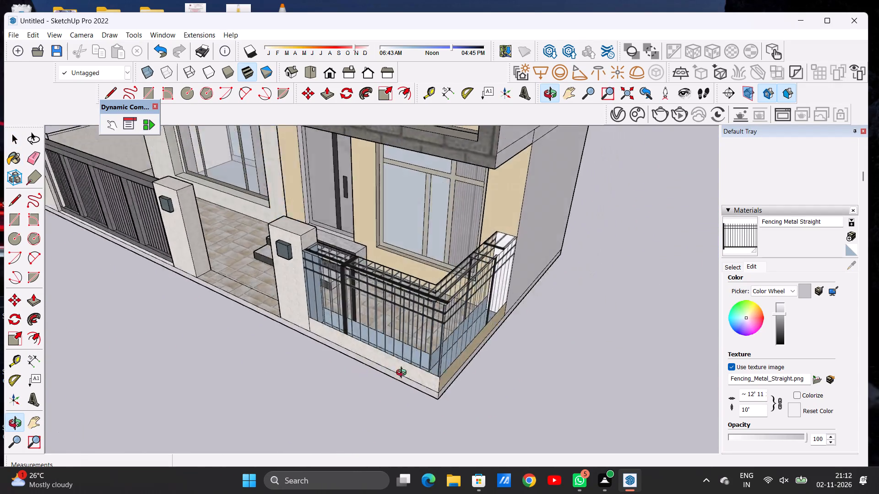
{"action": "left_click_drag", "start_coordinate": [403, 374], "coordinate": [516, 274]}
{"action": "scroll", "coordinate": [466, 290], "scroll_direction": "down", "scroll_amount": 4}
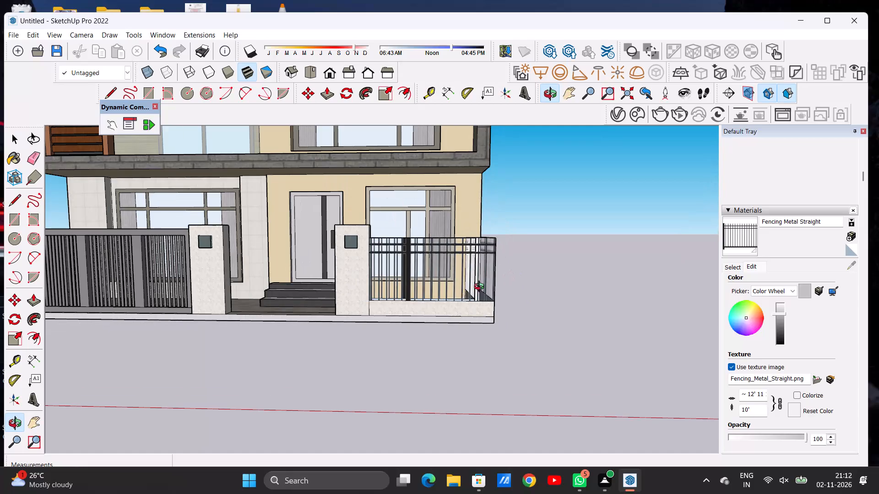
{"action": "left_click_drag", "start_coordinate": [481, 288], "coordinate": [494, 257]}
{"action": "scroll", "coordinate": [478, 263], "scroll_direction": "up", "scroll_amount": 2}
{"action": "scroll", "coordinate": [476, 264], "scroll_direction": "down", "scroll_amount": 1}
{"action": "scroll", "coordinate": [471, 268], "scroll_direction": "up", "scroll_amount": 1}
{"action": "scroll", "coordinate": [469, 270], "scroll_direction": "down", "scroll_amount": 1}
{"action": "scroll", "coordinate": [467, 273], "scroll_direction": "up", "scroll_amount": 6}
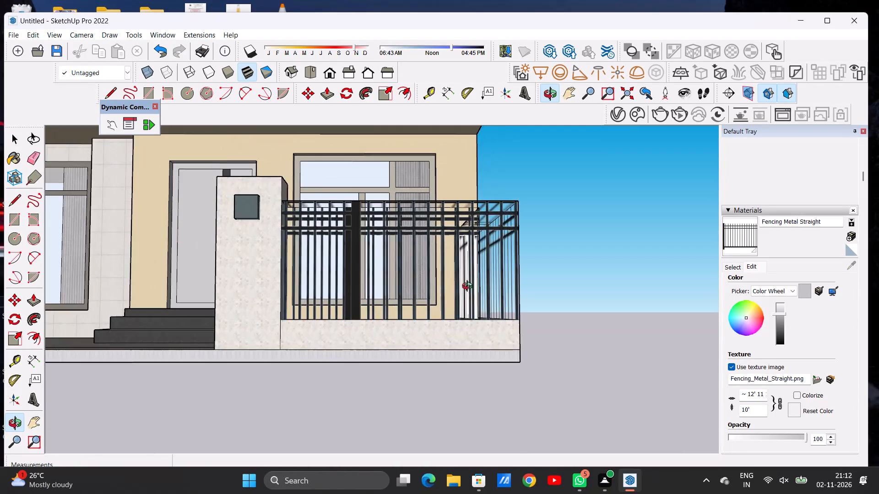
{"action": "scroll", "coordinate": [506, 305], "scroll_direction": "down", "scroll_amount": 7}
{"action": "left_click_drag", "start_coordinate": [406, 297], "coordinate": [400, 327]}
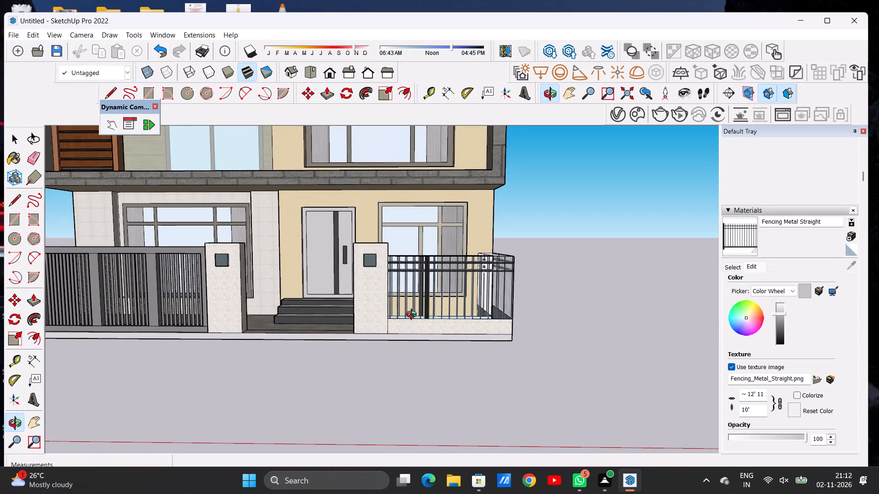
{"action": "scroll", "coordinate": [467, 279], "scroll_direction": "up", "scroll_amount": 1}
{"action": "scroll", "coordinate": [467, 279], "scroll_direction": "down", "scroll_amount": 1}
{"action": "scroll", "coordinate": [467, 279], "scroll_direction": "up", "scroll_amount": 4}
{"action": "left_click_drag", "start_coordinate": [413, 287], "coordinate": [506, 341]}
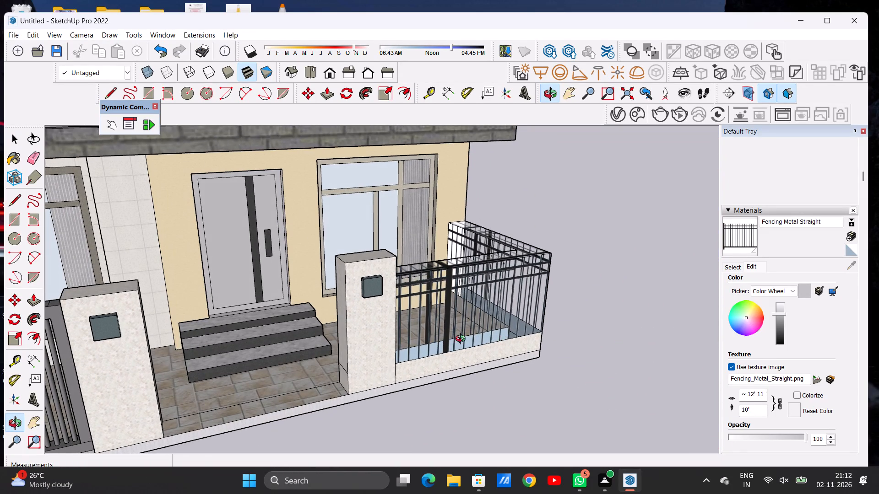
Examine the metal fencing on the boundary wall up close, from its outer corner and against the whole front facade.
{"action": "scroll", "coordinate": [466, 349], "scroll_direction": "up", "scroll_amount": 13}
{"action": "left_click_drag", "start_coordinate": [499, 332], "coordinate": [312, 333]}
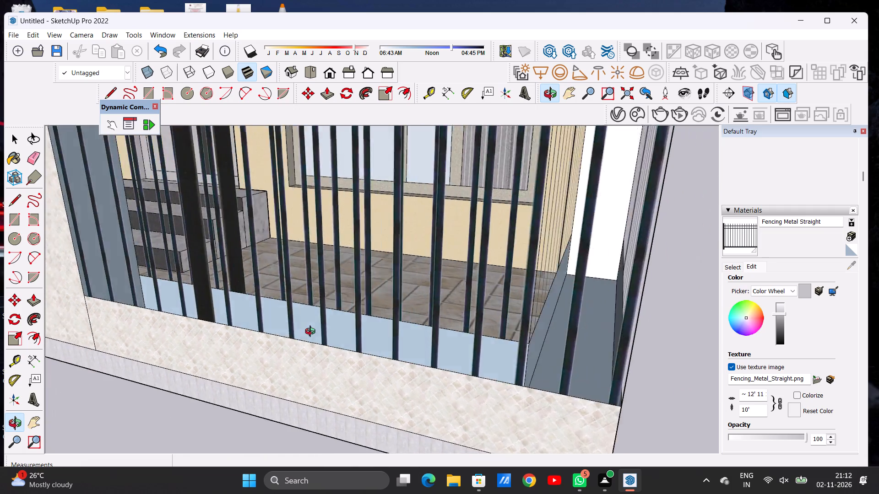
{"action": "left_click_drag", "start_coordinate": [312, 333], "coordinate": [445, 337]}
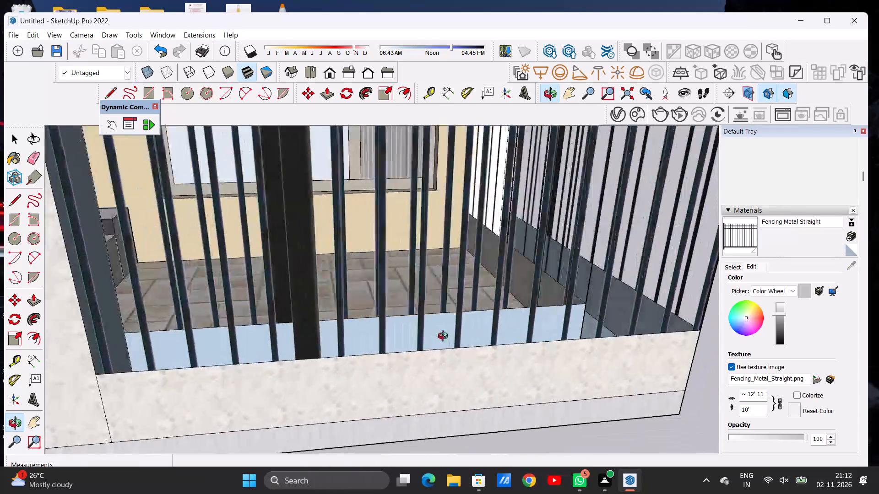
{"action": "left_click_drag", "start_coordinate": [445, 337], "coordinate": [432, 328]}
{"action": "scroll", "coordinate": [470, 352], "scroll_direction": "down", "scroll_amount": 14}
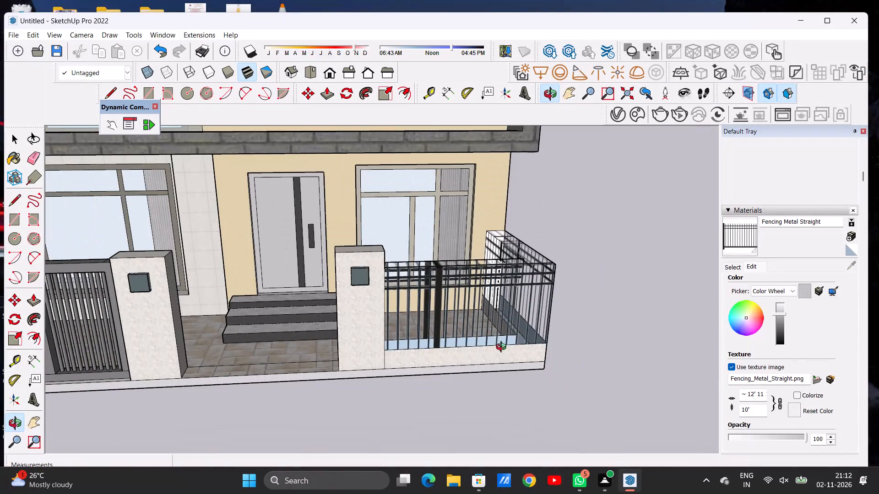
{"action": "scroll", "coordinate": [516, 334], "scroll_direction": "down", "scroll_amount": 7}
{"action": "scroll", "coordinate": [534, 334], "scroll_direction": "up", "scroll_amount": 3}
{"action": "scroll", "coordinate": [533, 336], "scroll_direction": "down", "scroll_amount": 5}
{"action": "left_click_drag", "start_coordinate": [480, 346], "coordinate": [467, 282]}
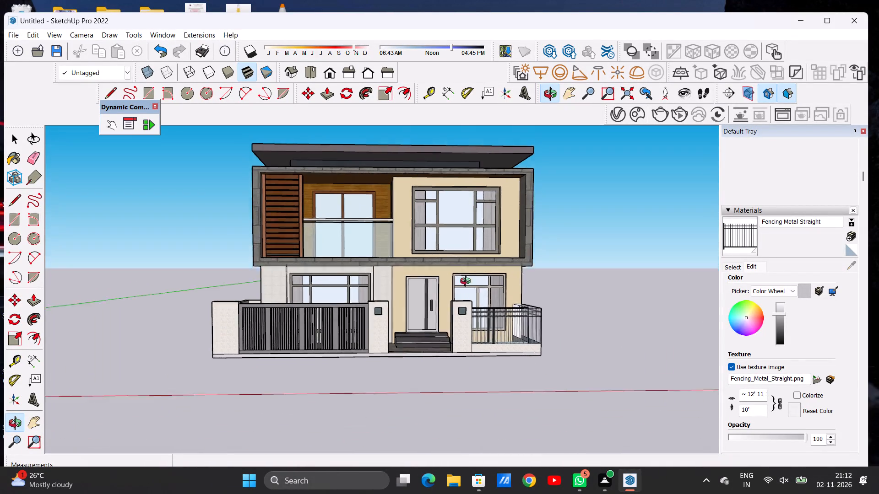
{"action": "left_click_drag", "start_coordinate": [467, 282], "coordinate": [467, 274]}
{"action": "scroll", "coordinate": [509, 321], "scroll_direction": "up", "scroll_amount": 2}
{"action": "scroll", "coordinate": [509, 321], "scroll_direction": "down", "scroll_amount": 1}
{"action": "scroll", "coordinate": [509, 321], "scroll_direction": "up", "scroll_amount": 4}
{"action": "scroll", "coordinate": [524, 316], "scroll_direction": "down", "scroll_amount": 7}
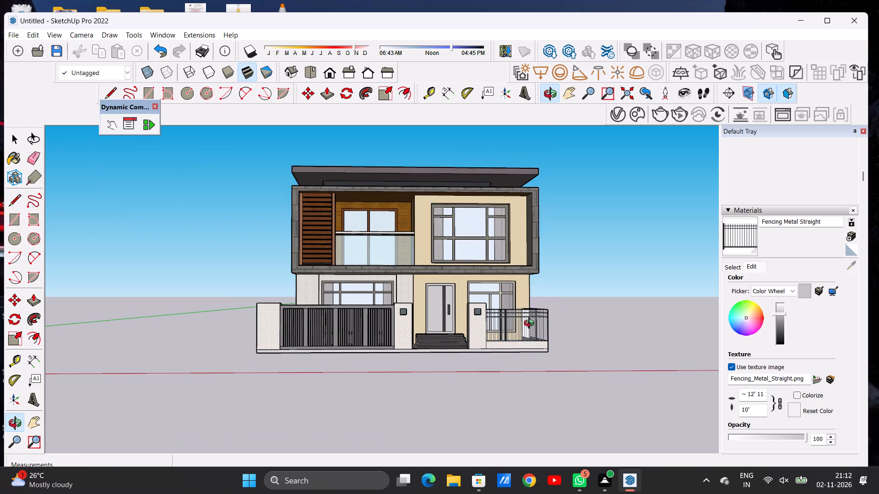
{"action": "scroll", "coordinate": [508, 327], "scroll_direction": "down", "scroll_amount": 1}
{"action": "scroll", "coordinate": [508, 327], "scroll_direction": "up", "scroll_amount": 1}
{"action": "scroll", "coordinate": [509, 327], "scroll_direction": "down", "scroll_amount": 1}
{"action": "scroll", "coordinate": [509, 327], "scroll_direction": "up", "scroll_amount": 16}
{"action": "scroll", "coordinate": [515, 322], "scroll_direction": "down", "scroll_amount": 1}
{"action": "scroll", "coordinate": [515, 322], "scroll_direction": "up", "scroll_amount": 1}
{"action": "left_click_drag", "start_coordinate": [529, 321], "coordinate": [387, 329]}
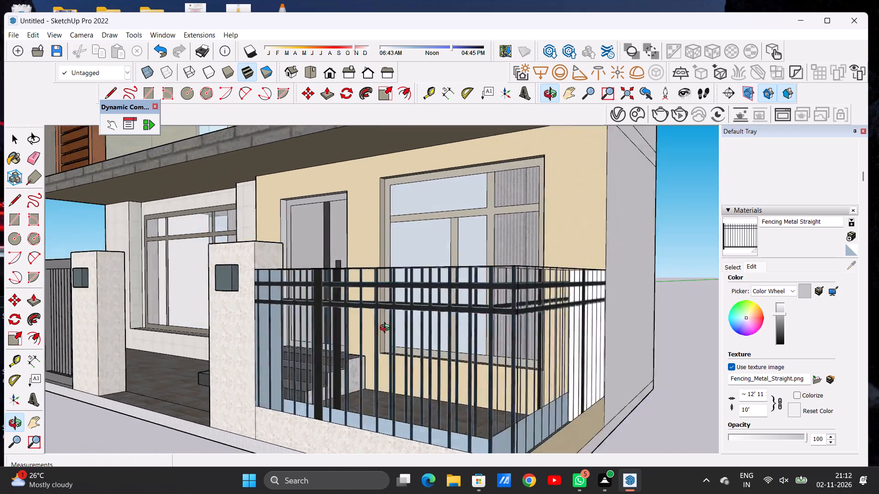
{"action": "left_click_drag", "start_coordinate": [387, 329], "coordinate": [325, 350]}
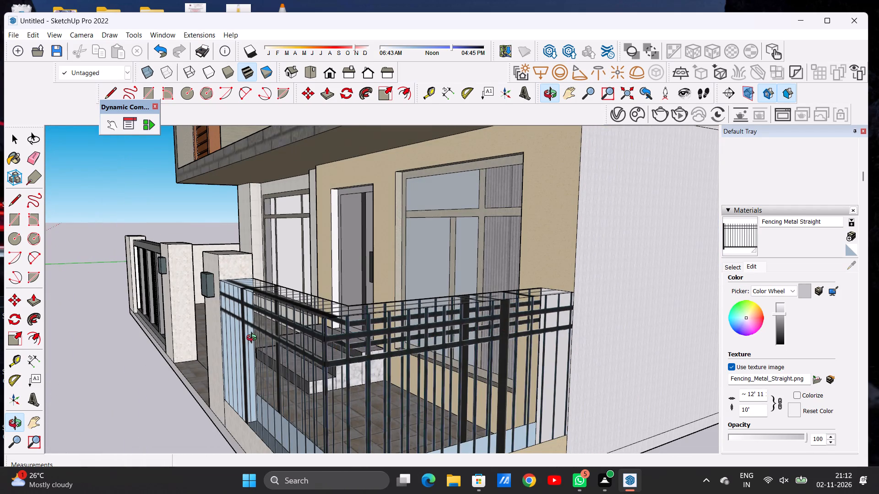
{"action": "left_click_drag", "start_coordinate": [266, 337], "coordinate": [477, 322]}
{"action": "scroll", "coordinate": [455, 331], "scroll_direction": "down", "scroll_amount": 13}
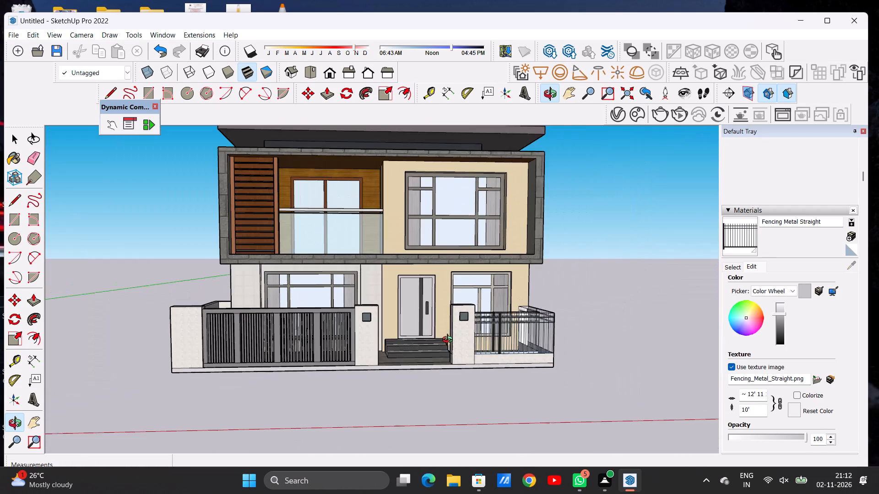
{"action": "left_click_drag", "start_coordinate": [418, 324], "coordinate": [408, 329]}
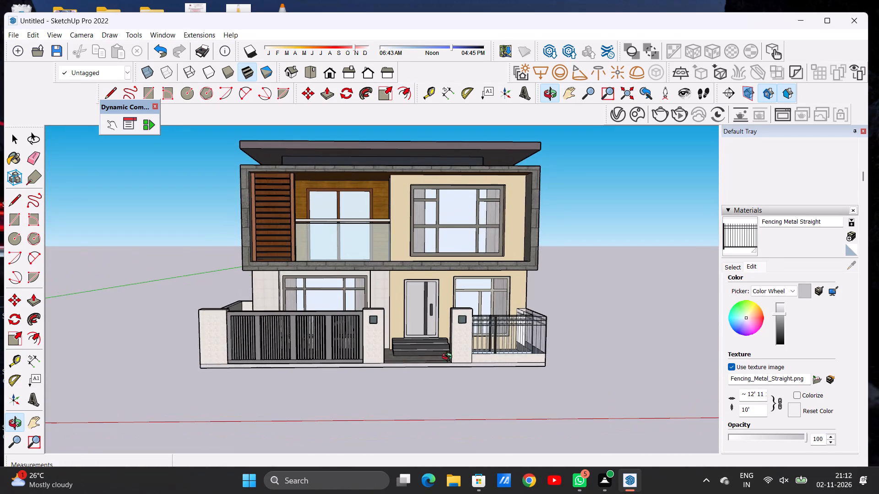
Examine the front gate, the paved courtyard and the entrance steps from above and from the front.
{"action": "scroll", "coordinate": [454, 356], "scroll_direction": "down", "scroll_amount": 8}
{"action": "left_click_drag", "start_coordinate": [311, 322], "coordinate": [356, 379]}
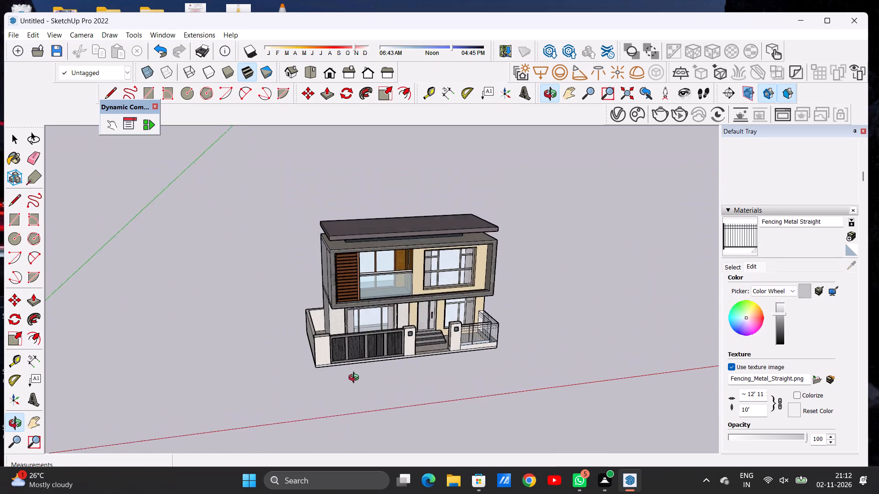
{"action": "left_click_drag", "start_coordinate": [356, 379], "coordinate": [355, 391]}
{"action": "scroll", "coordinate": [338, 332], "scroll_direction": "up", "scroll_amount": 12}
{"action": "left_click_drag", "start_coordinate": [311, 333], "coordinate": [309, 366]}
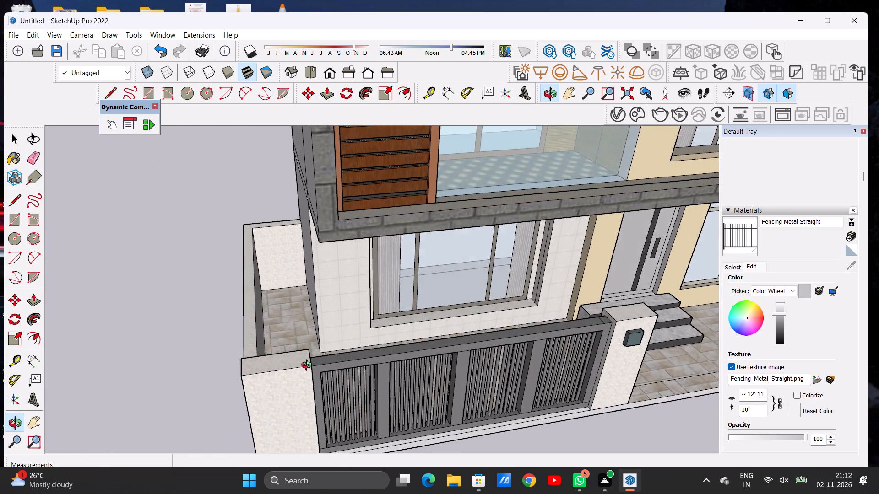
{"action": "left_click_drag", "start_coordinate": [309, 366], "coordinate": [308, 416]}
{"action": "scroll", "coordinate": [347, 340], "scroll_direction": "up", "scroll_amount": 10}
{"action": "scroll", "coordinate": [347, 340], "scroll_direction": "down", "scroll_amount": 1}
{"action": "left_click_drag", "start_coordinate": [338, 340], "coordinate": [352, 383]}
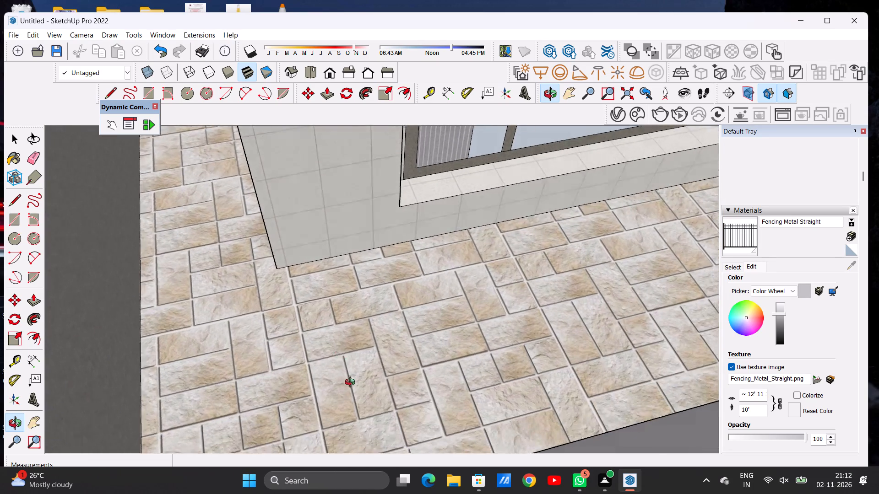
{"action": "left_click_drag", "start_coordinate": [352, 383], "coordinate": [354, 391]}
{"action": "scroll", "coordinate": [319, 351], "scroll_direction": "down", "scroll_amount": 20}
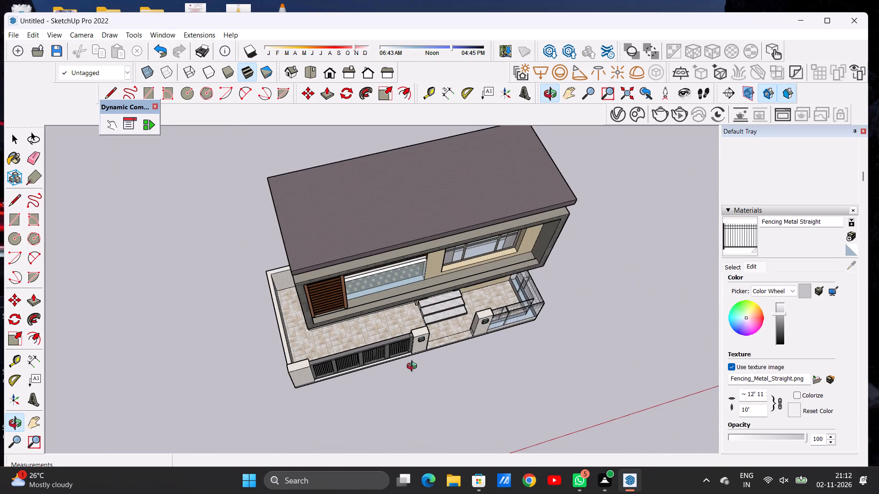
{"action": "left_click_drag", "start_coordinate": [413, 366], "coordinate": [385, 251]}
{"action": "scroll", "coordinate": [481, 323], "scroll_direction": "up", "scroll_amount": 6}
{"action": "left_click_drag", "start_coordinate": [486, 344], "coordinate": [463, 320]}
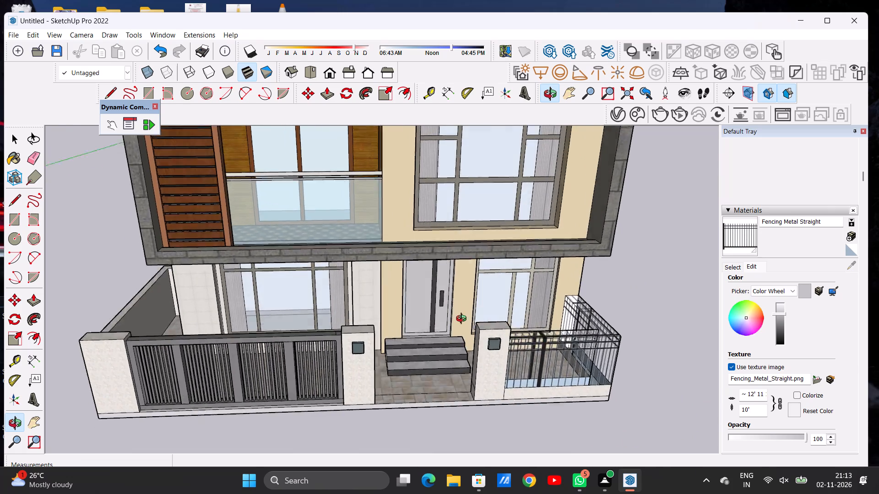
{"action": "left_click_drag", "start_coordinate": [463, 320], "coordinate": [492, 403]}
{"action": "scroll", "coordinate": [452, 321], "scroll_direction": "up", "scroll_amount": 10}
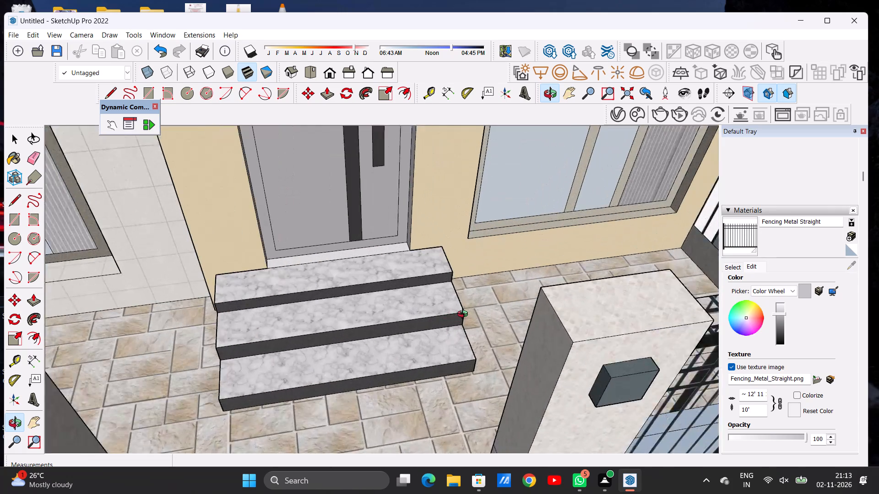
{"action": "scroll", "coordinate": [465, 315], "scroll_direction": "up", "scroll_amount": 2}
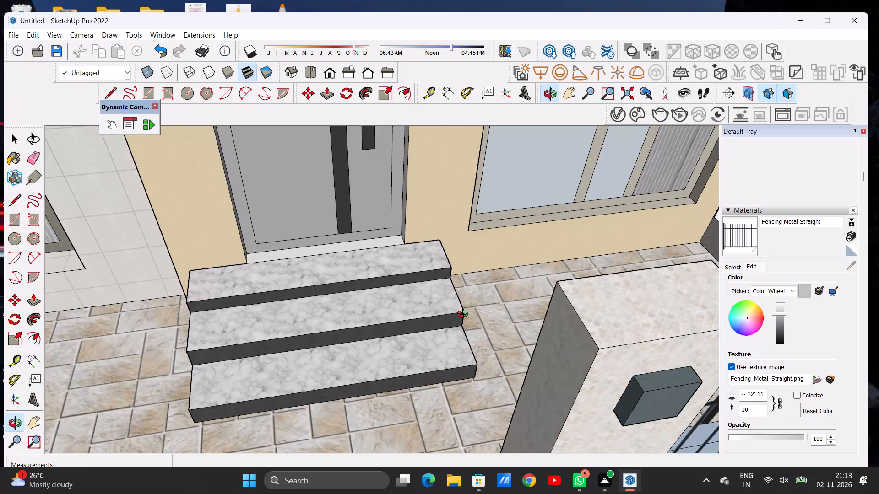
{"action": "scroll", "coordinate": [446, 322], "scroll_direction": "down", "scroll_amount": 8}
{"action": "left_click_drag", "start_coordinate": [304, 316], "coordinate": [329, 303]}
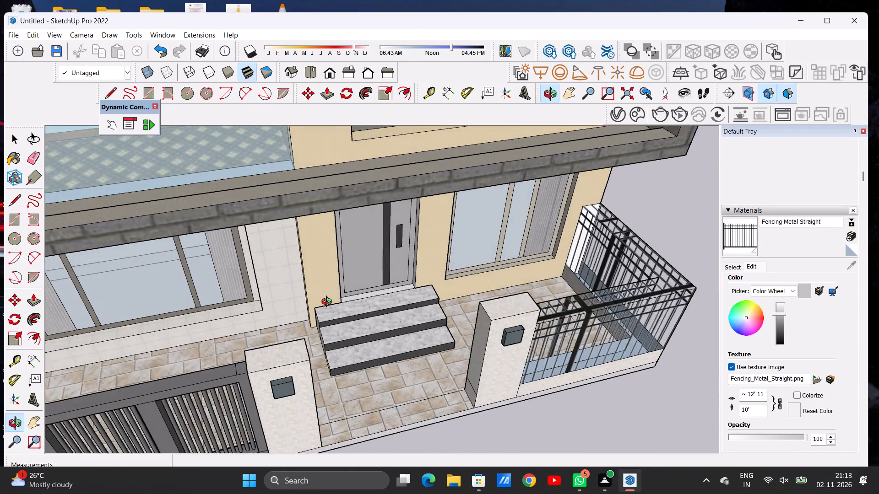
{"action": "left_click_drag", "start_coordinate": [329, 303], "coordinate": [472, 271]}
{"action": "scroll", "coordinate": [335, 321], "scroll_direction": "down", "scroll_amount": 5}
{"action": "left_click_drag", "start_coordinate": [328, 366], "coordinate": [293, 369]}
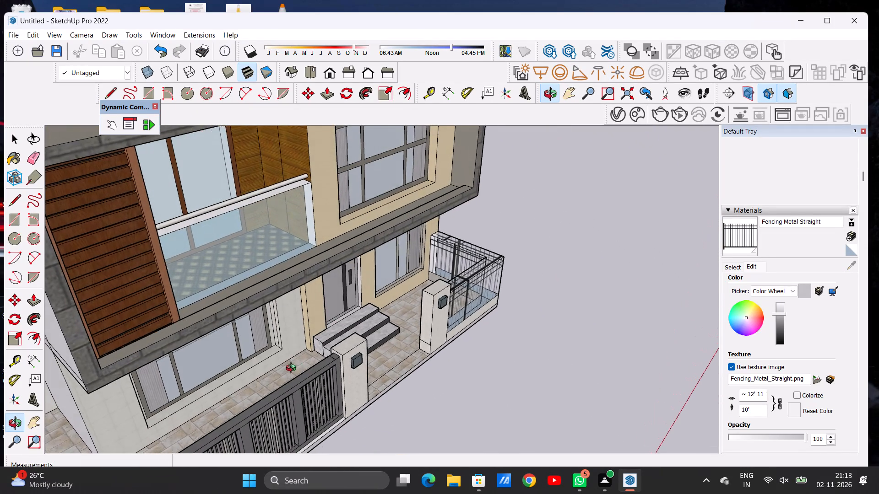
{"action": "left_click_drag", "start_coordinate": [293, 369], "coordinate": [292, 373]}
{"action": "left_click_drag", "start_coordinate": [413, 354], "coordinate": [213, 355]}
{"action": "left_click_drag", "start_coordinate": [405, 356], "coordinate": [398, 329]}
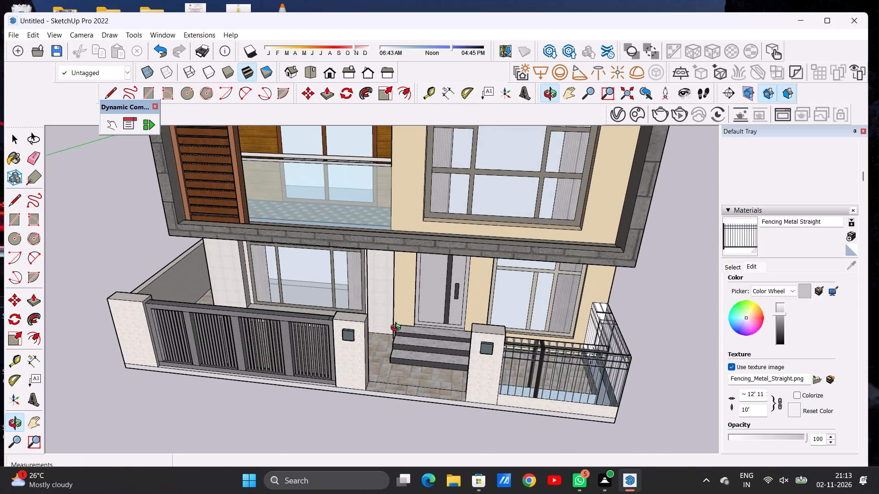
Import the chau+cay potted plant model from Downloads and place it beside the entrance steps, in front of the tiled wall.
{"action": "scroll", "coordinate": [397, 343], "scroll_direction": "up", "scroll_amount": 6}
{"action": "scroll", "coordinate": [385, 349], "scroll_direction": "down", "scroll_amount": 3}
{"action": "scroll", "coordinate": [385, 349], "scroll_direction": "up", "scroll_amount": 4}
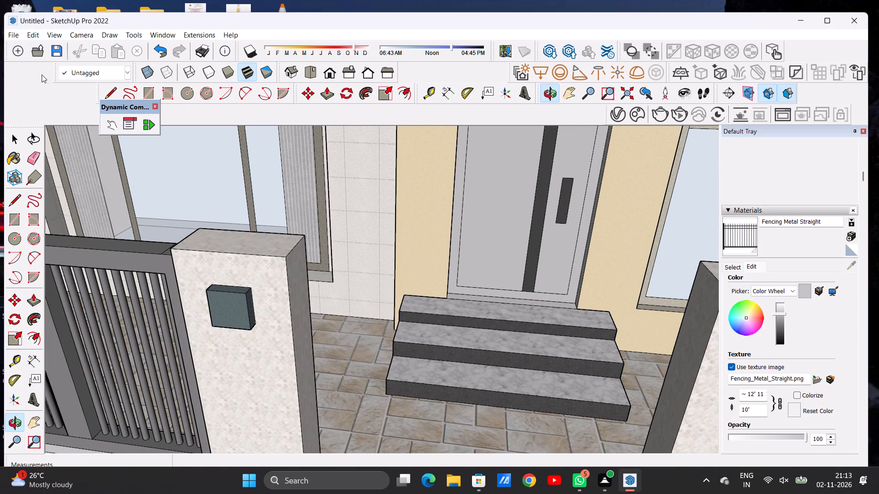
{"action": "left_click", "coordinate": [10, 36]}
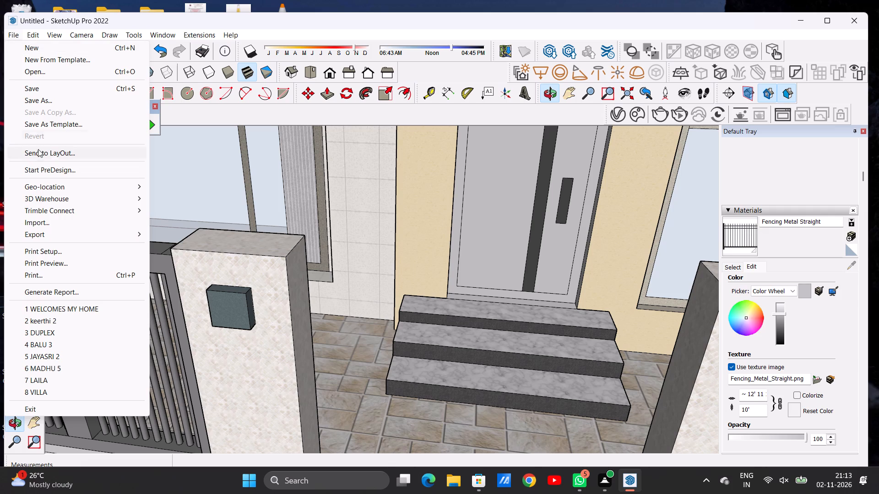
{"action": "left_click", "coordinate": [43, 222]}
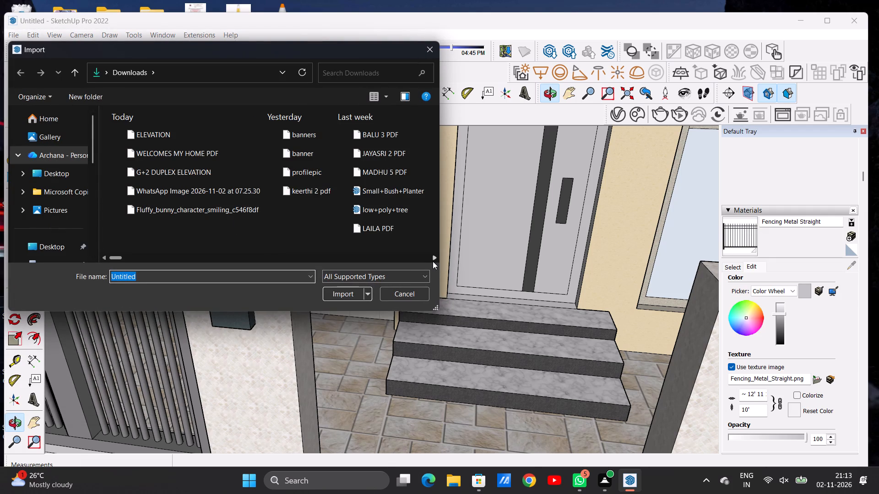
{"action": "left_click", "coordinate": [433, 261]}
{"action": "left_click", "coordinate": [433, 261]}
{"action": "left_click", "coordinate": [433, 261]}
{"action": "left_click", "coordinate": [433, 261]}
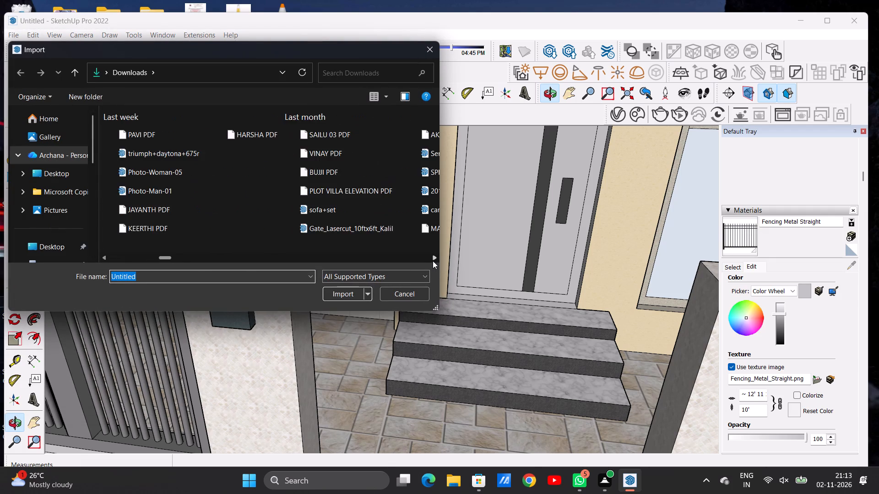
{"action": "left_click", "coordinate": [433, 261]}
{"action": "left_click", "coordinate": [433, 261]}
{"action": "left_click", "coordinate": [433, 261]}
{"action": "left_click", "coordinate": [433, 261]}
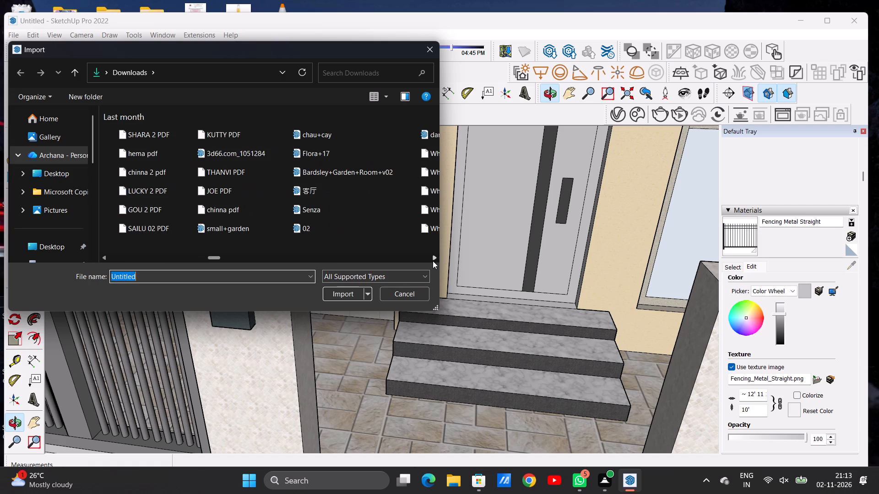
{"action": "double_click", "coordinate": [342, 129]}
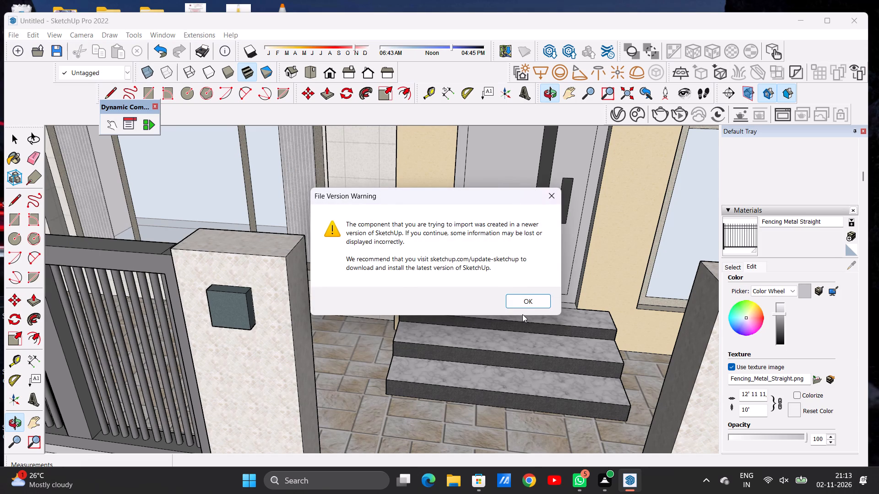
{"action": "left_click", "coordinate": [527, 301]}
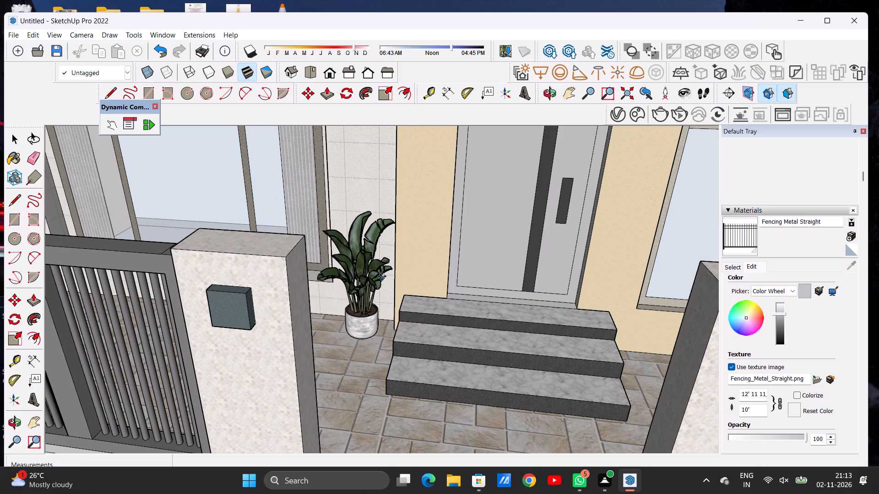
{"action": "left_click", "coordinate": [382, 275]}
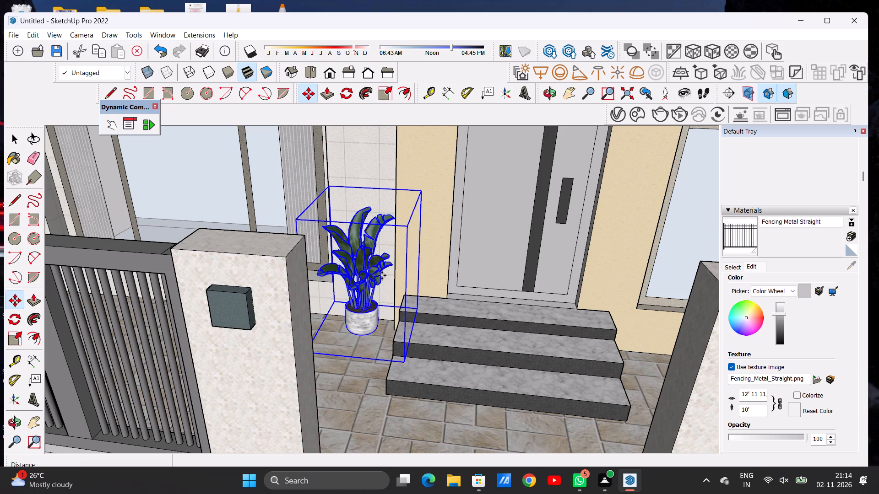
{"action": "key", "text": "space"}
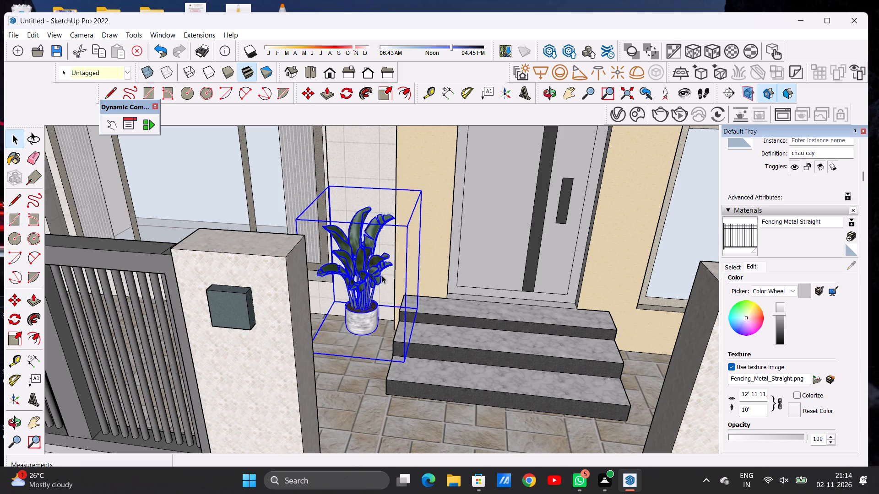
Move the potted plant about 5' 2" onto the courtyard paving, with its bounding-box corner at the base of the tiled wall beside the entrance steps.
{"action": "scroll", "coordinate": [383, 344], "scroll_direction": "down", "scroll_amount": 6}
{"action": "scroll", "coordinate": [346, 288], "scroll_direction": "up", "scroll_amount": 4}
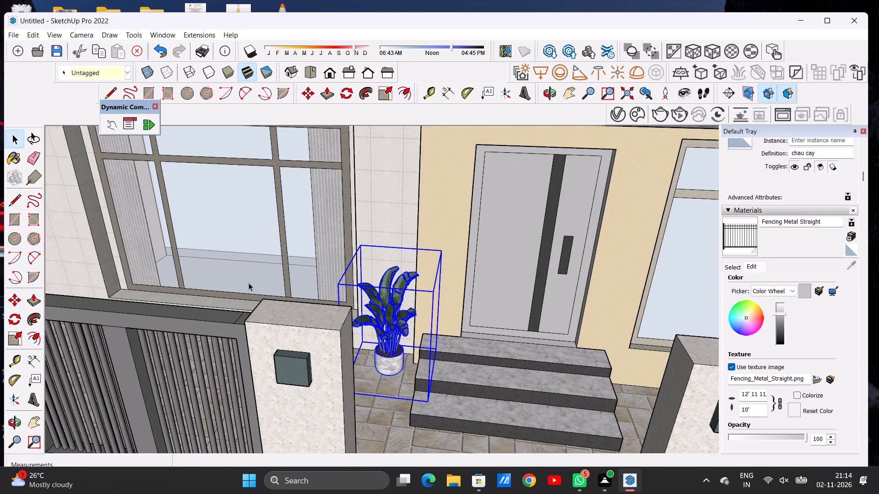
{"action": "left_click", "coordinate": [547, 88]}
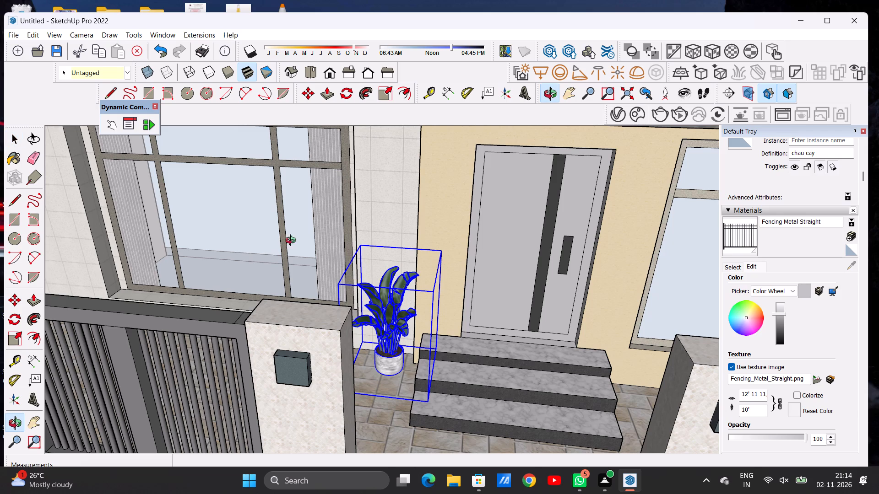
{"action": "left_click_drag", "start_coordinate": [288, 258], "coordinate": [528, 277]}
{"action": "scroll", "coordinate": [459, 307], "scroll_direction": "down", "scroll_amount": 5}
{"action": "left_click_drag", "start_coordinate": [322, 382], "coordinate": [394, 359]}
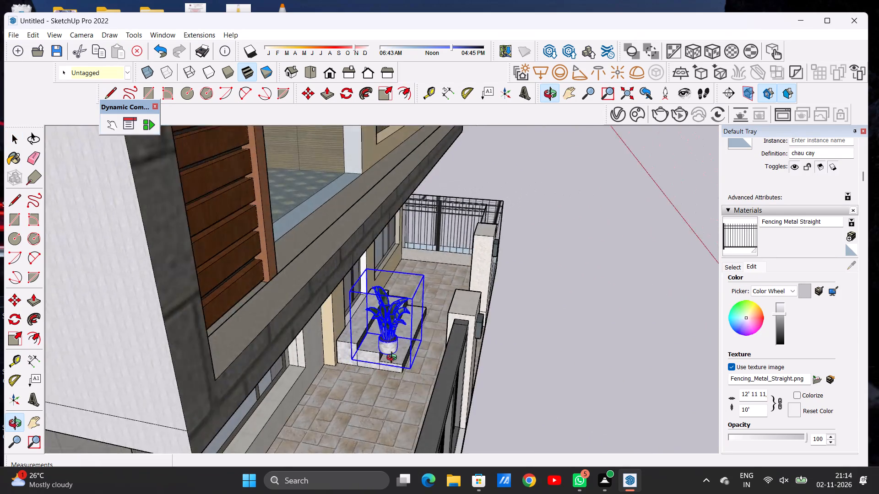
{"action": "left_click_drag", "start_coordinate": [394, 359], "coordinate": [398, 349]}
{"action": "scroll", "coordinate": [383, 383], "scroll_direction": "up", "scroll_amount": 1}
{"action": "scroll", "coordinate": [383, 383], "scroll_direction": "down", "scroll_amount": 2}
{"action": "scroll", "coordinate": [383, 383], "scroll_direction": "up", "scroll_amount": 9}
{"action": "scroll", "coordinate": [405, 346], "scroll_direction": "down", "scroll_amount": 7}
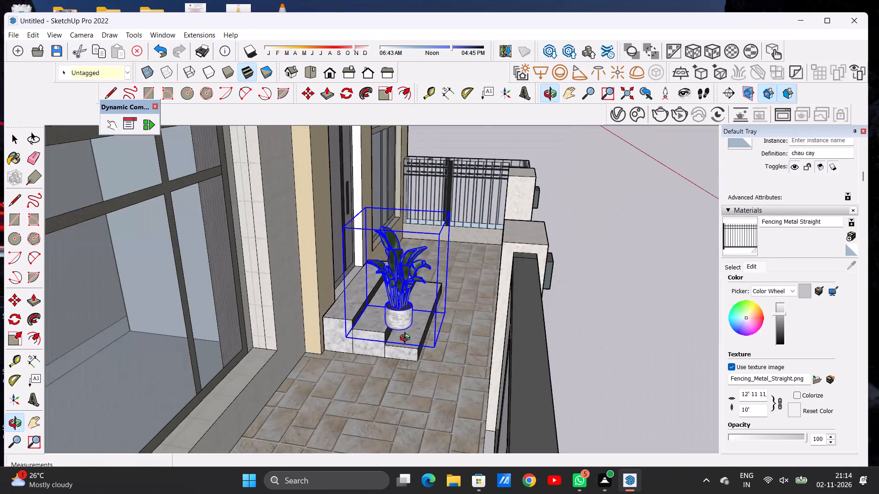
{"action": "left_click_drag", "start_coordinate": [395, 380], "coordinate": [394, 409]}
{"action": "key", "text": "m"}
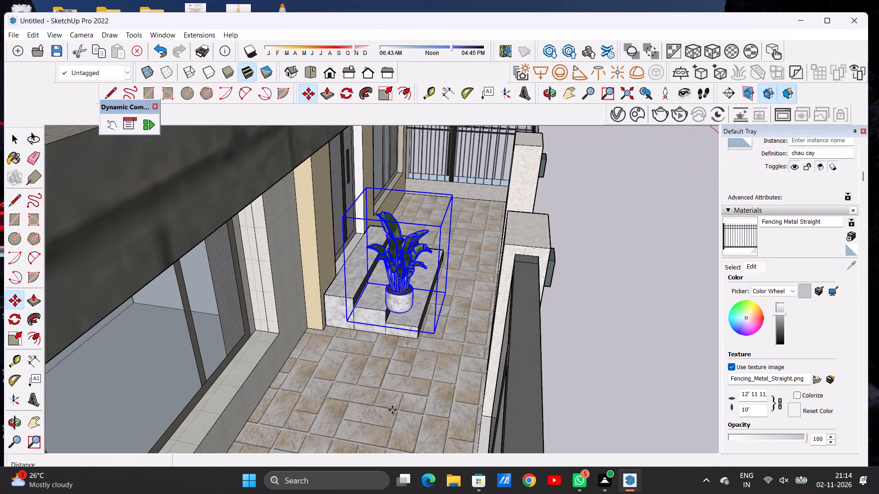
{"action": "left_click", "coordinate": [349, 322]}
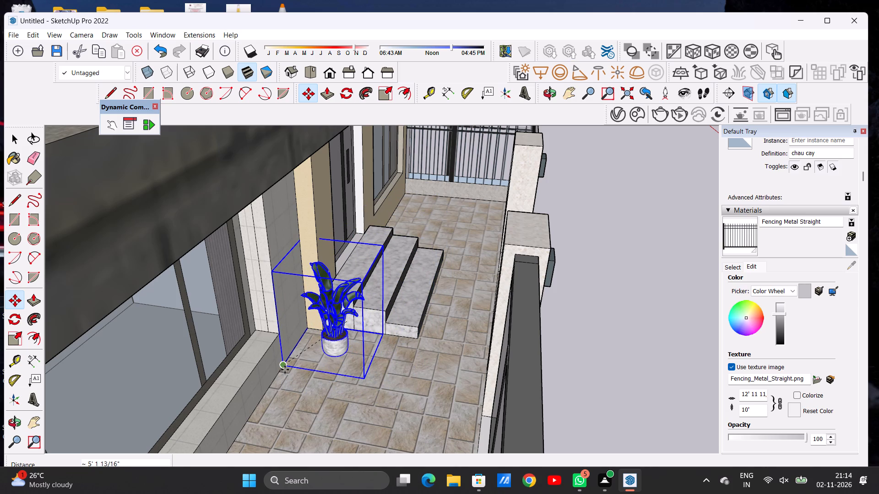
{"action": "left_click", "coordinate": [285, 370]}
{"action": "key", "text": "space"}
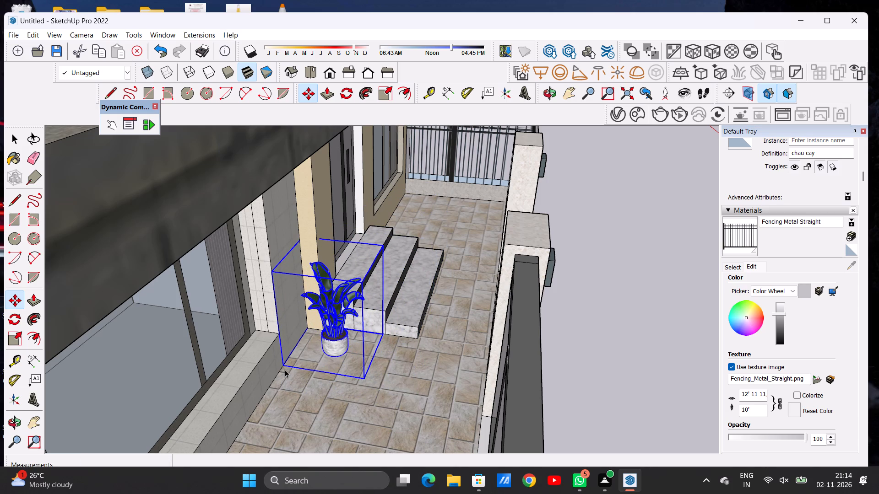
Move the potted plant about 1' 7" across the paving toward the entrance steps, so its pot stands close beside them.
{"action": "left_click", "coordinate": [541, 97]}
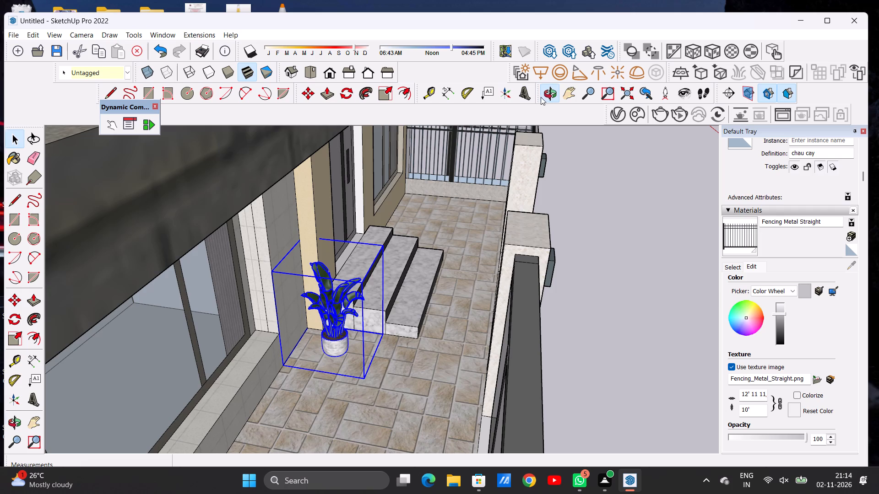
{"action": "left_click_drag", "start_coordinate": [516, 222], "coordinate": [268, 209]}
{"action": "scroll", "coordinate": [266, 234], "scroll_direction": "down", "scroll_amount": 7}
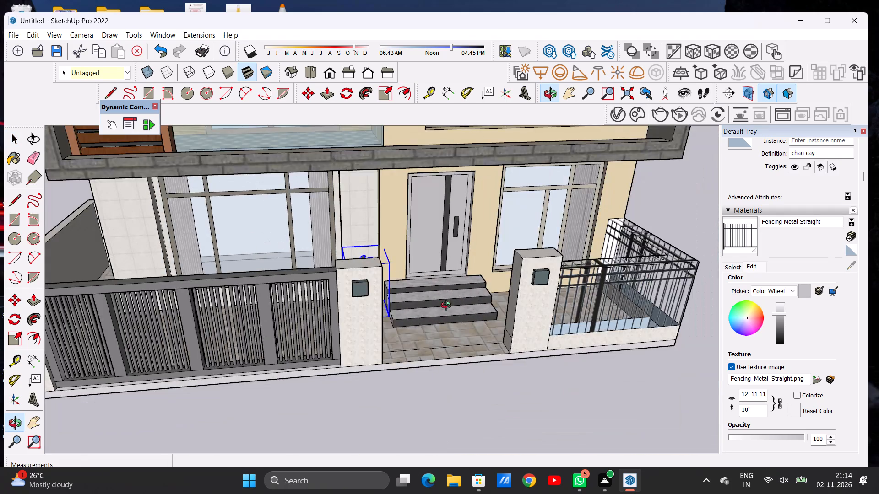
{"action": "left_click_drag", "start_coordinate": [432, 298], "coordinate": [365, 262]}
{"action": "scroll", "coordinate": [410, 324], "scroll_direction": "up", "scroll_amount": 7}
{"action": "scroll", "coordinate": [401, 350], "scroll_direction": "down", "scroll_amount": 1}
{"action": "scroll", "coordinate": [401, 350], "scroll_direction": "up", "scroll_amount": 7}
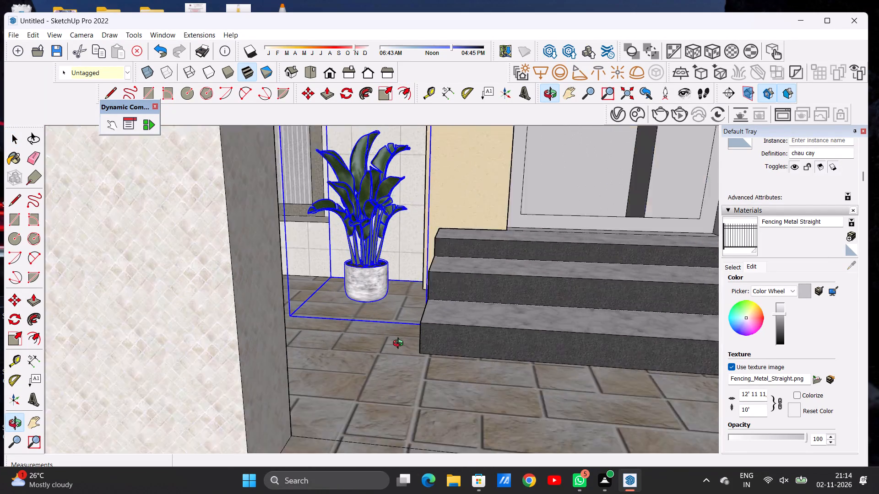
{"action": "scroll", "coordinate": [400, 344], "scroll_direction": "up", "scroll_amount": 2}
{"action": "left_click_drag", "start_coordinate": [370, 337], "coordinate": [369, 399]}
{"action": "scroll", "coordinate": [406, 360], "scroll_direction": "up", "scroll_amount": 3}
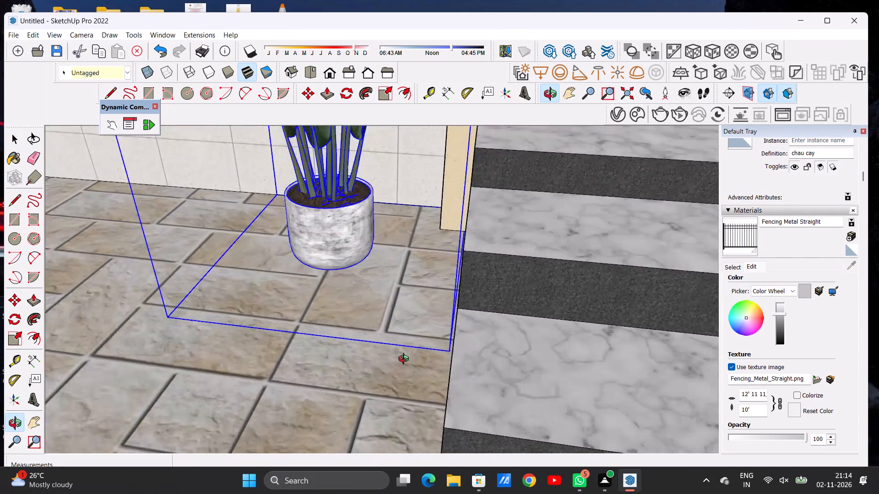
{"action": "scroll", "coordinate": [406, 360], "scroll_direction": "up", "scroll_amount": 4}
{"action": "key", "text": "m"}
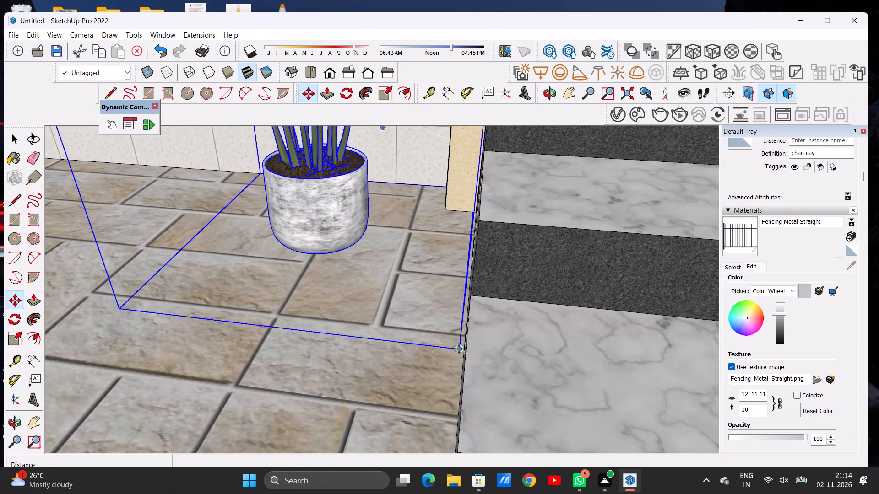
{"action": "left_click", "coordinate": [459, 349]}
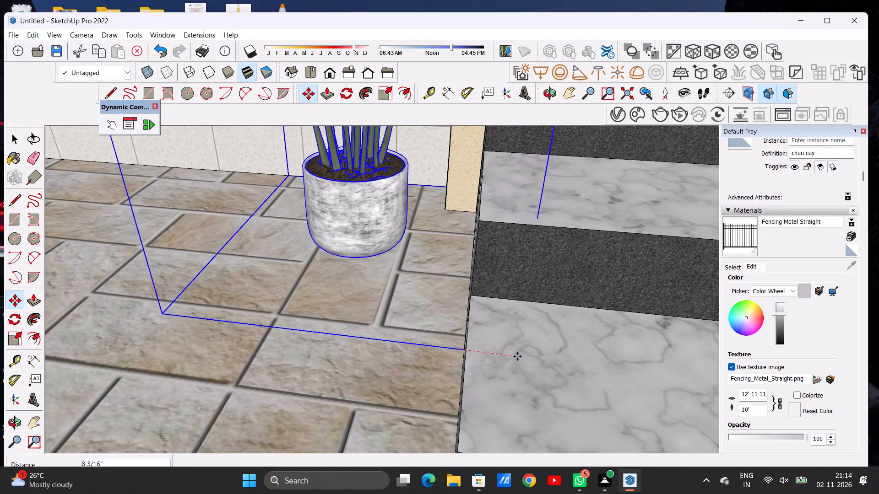
{"action": "left_click", "coordinate": [591, 359]}
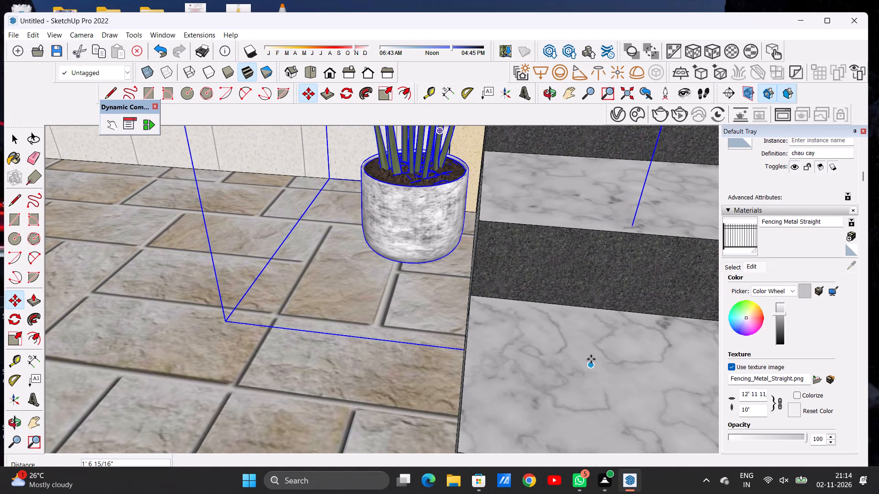
{"action": "key", "text": "space"}
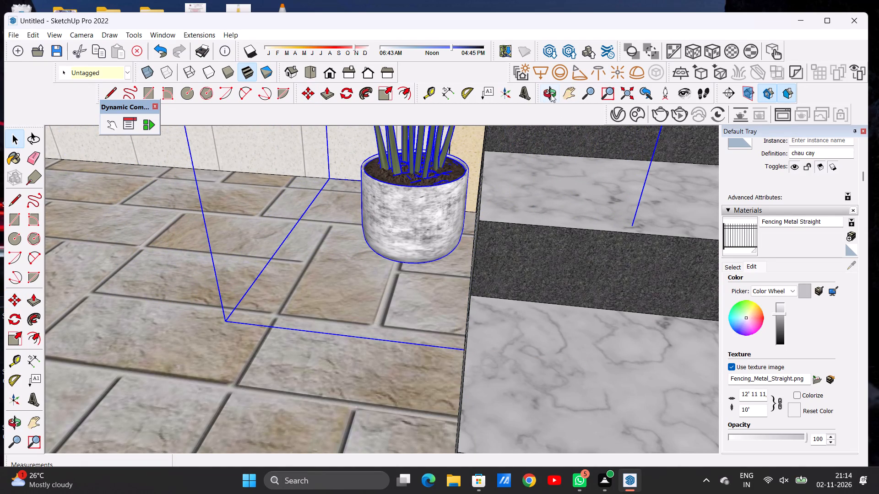
{"action": "left_click", "coordinate": [551, 94]}
{"action": "scroll", "coordinate": [476, 276], "scroll_direction": "down", "scroll_amount": 7}
{"action": "scroll", "coordinate": [455, 316], "scroll_direction": "down", "scroll_amount": 13}
{"action": "scroll", "coordinate": [468, 306], "scroll_direction": "up", "scroll_amount": 1}
{"action": "scroll", "coordinate": [468, 307], "scroll_direction": "down", "scroll_amount": 1}
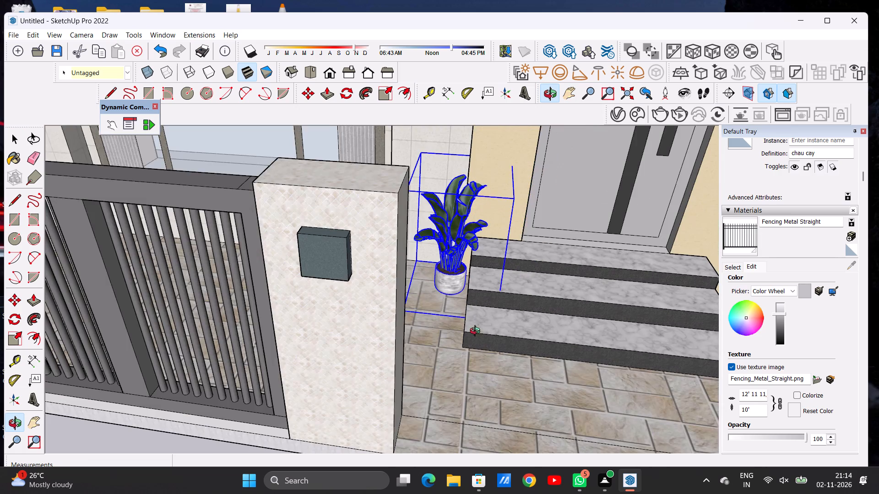
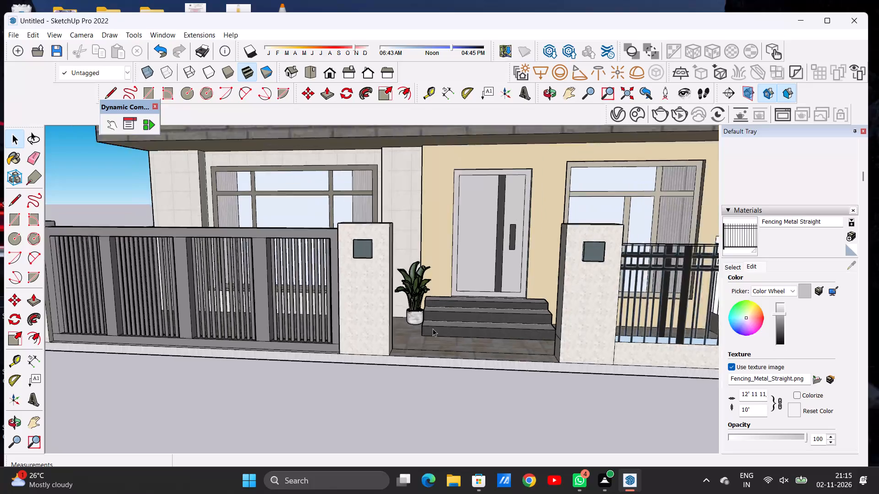
Examine the full front facade, gate and side fence together with the potted plant beside the entrance steps.
{"action": "scroll", "coordinate": [433, 328], "scroll_direction": "down", "scroll_amount": 7}
{"action": "scroll", "coordinate": [426, 324], "scroll_direction": "up", "scroll_amount": 4}
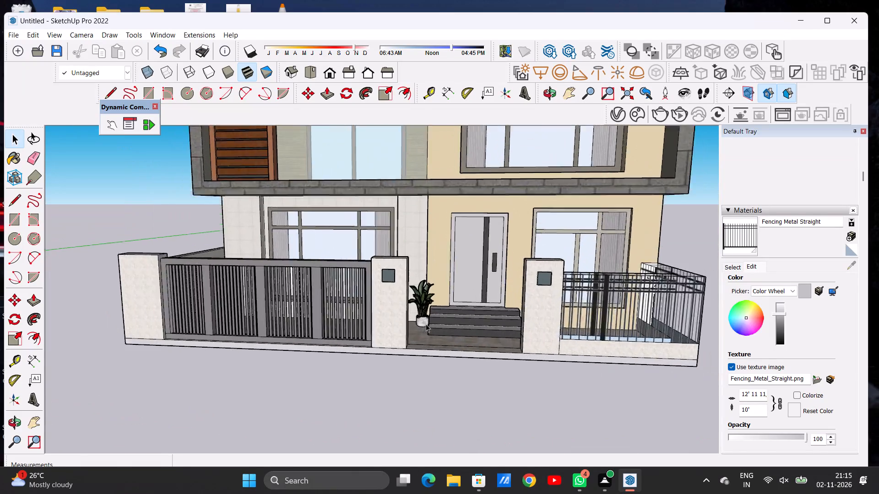
{"action": "scroll", "coordinate": [426, 324], "scroll_direction": "up", "scroll_amount": 17}
{"action": "left_click", "coordinate": [420, 324]}
{"action": "scroll", "coordinate": [409, 337], "scroll_direction": "down", "scroll_amount": 3}
{"action": "scroll", "coordinate": [409, 337], "scroll_direction": "up", "scroll_amount": 1}
{"action": "scroll", "coordinate": [409, 337], "scroll_direction": "down", "scroll_amount": 2}
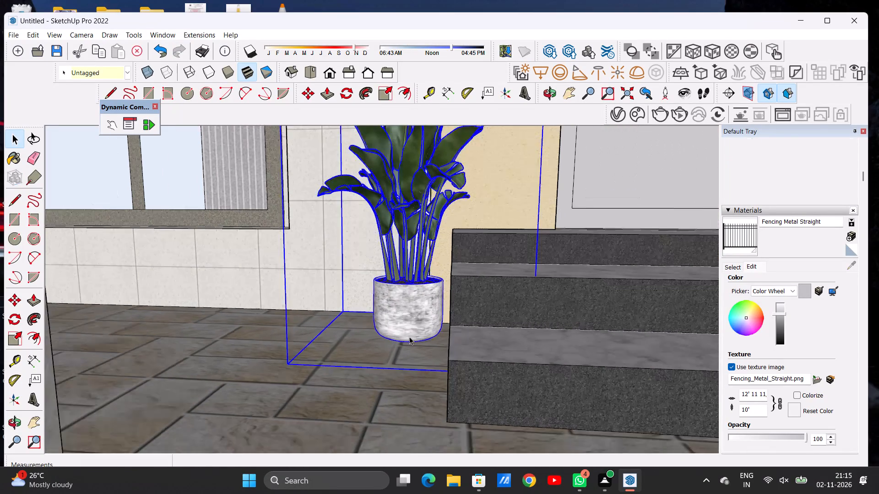
{"action": "scroll", "coordinate": [409, 337], "scroll_direction": "down", "scroll_amount": 1}
{"action": "scroll", "coordinate": [411, 333], "scroll_direction": "down", "scroll_amount": 20}
{"action": "scroll", "coordinate": [411, 333], "scroll_direction": "down", "scroll_amount": 5}
{"action": "left_click", "coordinate": [423, 383]}
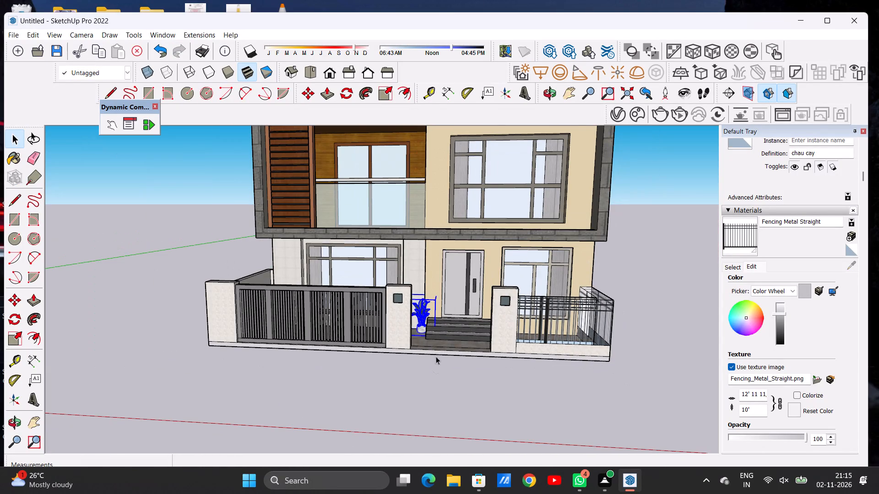
{"action": "left_click", "coordinate": [546, 96]}
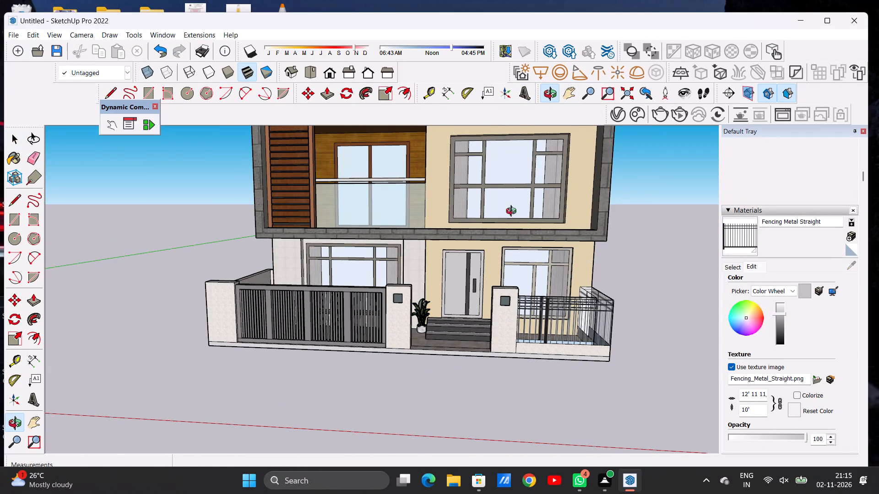
{"action": "left_click_drag", "start_coordinate": [463, 358], "coordinate": [481, 338]}
{"action": "scroll", "coordinate": [417, 373], "scroll_direction": "down", "scroll_amount": 2}
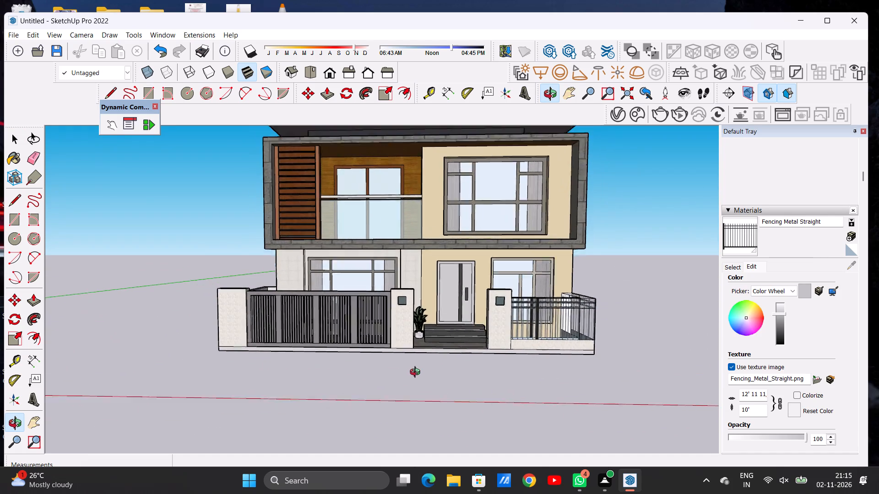
{"action": "scroll", "coordinate": [417, 373], "scroll_direction": "down", "scroll_amount": 4}
{"action": "left_click_drag", "start_coordinate": [512, 317], "coordinate": [508, 323]}
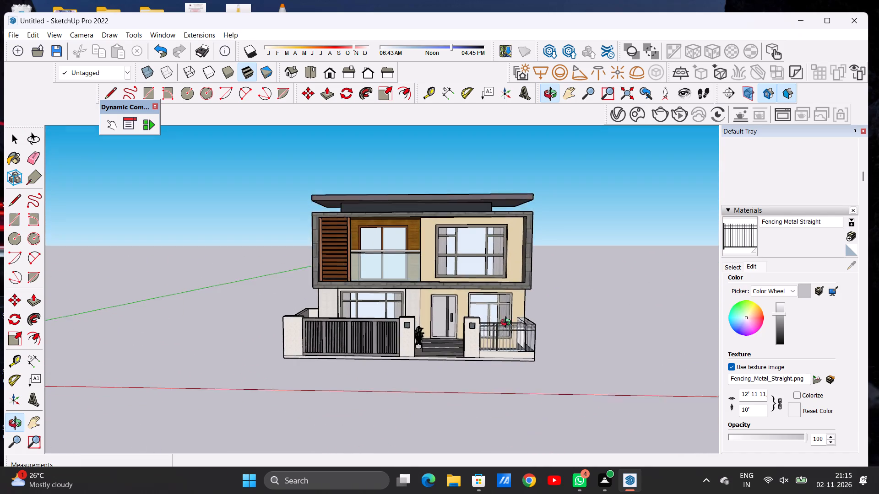
{"action": "left_click_drag", "start_coordinate": [508, 323], "coordinate": [505, 332]}
{"action": "scroll", "coordinate": [488, 331], "scroll_direction": "up", "scroll_amount": 5}
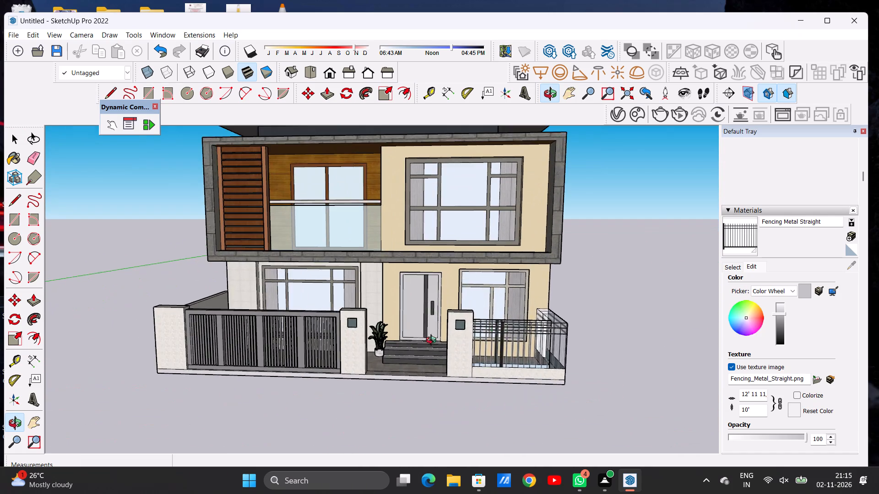
{"action": "scroll", "coordinate": [403, 343], "scroll_direction": "up", "scroll_amount": 11}
{"action": "scroll", "coordinate": [367, 363], "scroll_direction": "down", "scroll_amount": 11}
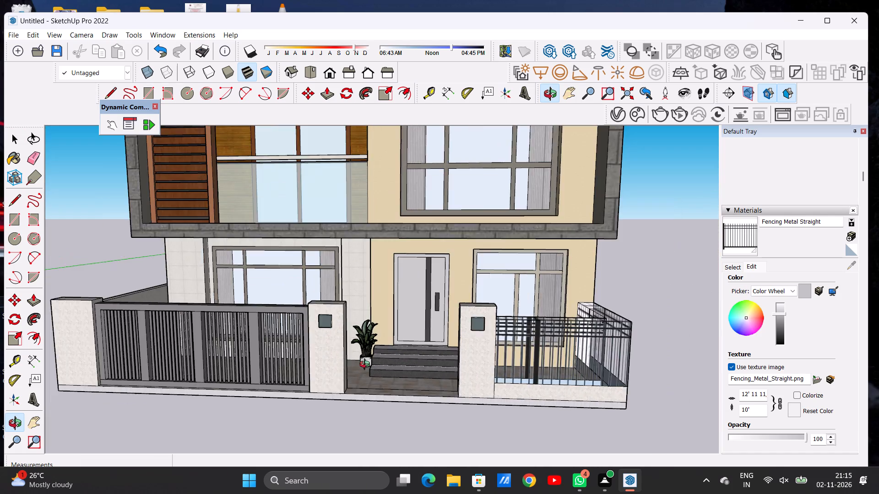
{"action": "scroll", "coordinate": [367, 365], "scroll_direction": "down", "scroll_amount": 11}
{"action": "left_click_drag", "start_coordinate": [411, 371], "coordinate": [417, 380]}
{"action": "scroll", "coordinate": [456, 369], "scroll_direction": "up", "scroll_amount": 14}
{"action": "left_click_drag", "start_coordinate": [531, 357], "coordinate": [264, 376]}
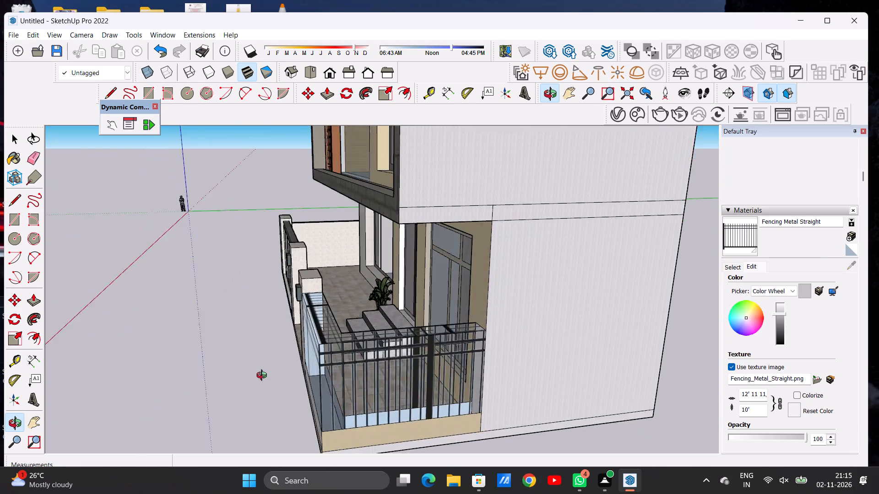
{"action": "left_click_drag", "start_coordinate": [264, 376], "coordinate": [567, 340]}
{"action": "left_click_drag", "start_coordinate": [424, 341], "coordinate": [402, 341]}
{"action": "scroll", "coordinate": [492, 342], "scroll_direction": "down", "scroll_amount": 6}
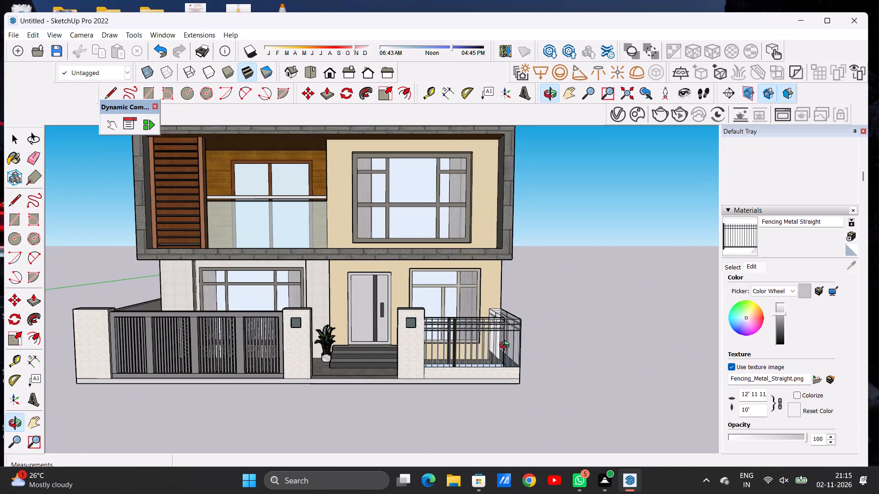
{"action": "left_click_drag", "start_coordinate": [362, 361], "coordinate": [364, 369]}
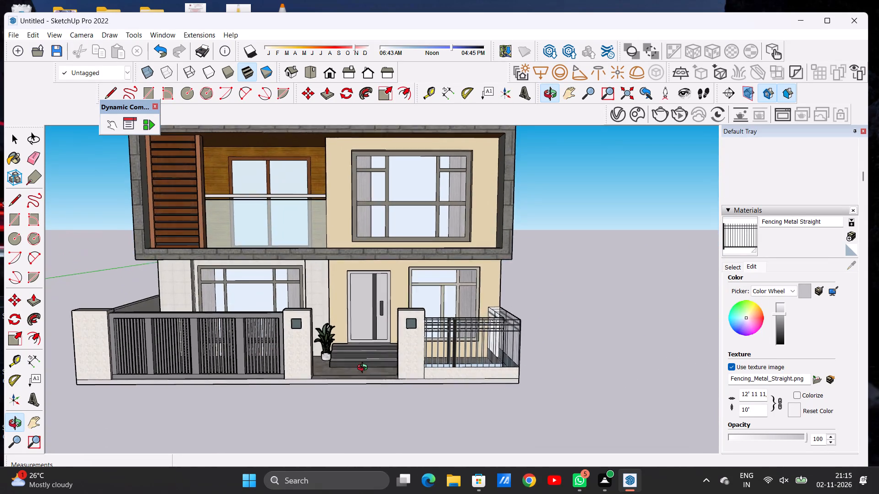
{"action": "left_click_drag", "start_coordinate": [364, 369], "coordinate": [360, 370]}
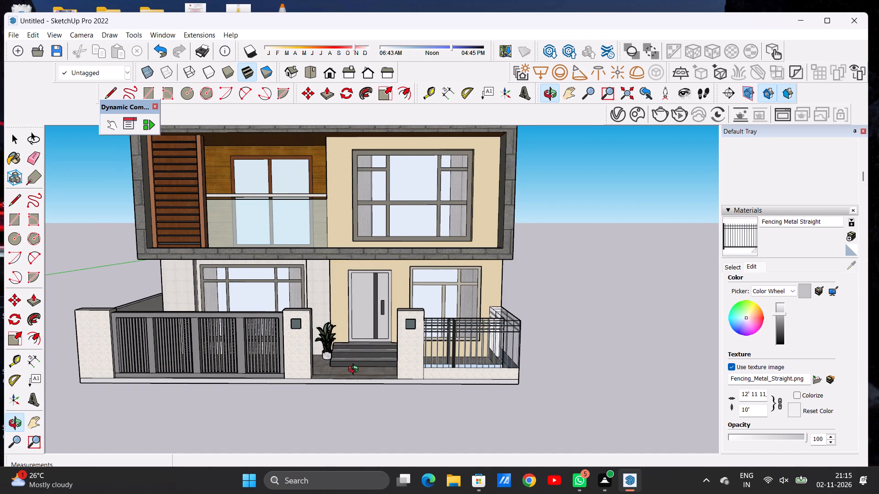
{"action": "scroll", "coordinate": [327, 343], "scroll_direction": "up", "scroll_amount": 6}
{"action": "scroll", "coordinate": [327, 343], "scroll_direction": "down", "scroll_amount": 1}
{"action": "scroll", "coordinate": [330, 343], "scroll_direction": "up", "scroll_amount": 5}
{"action": "scroll", "coordinate": [351, 365], "scroll_direction": "down", "scroll_amount": 6}
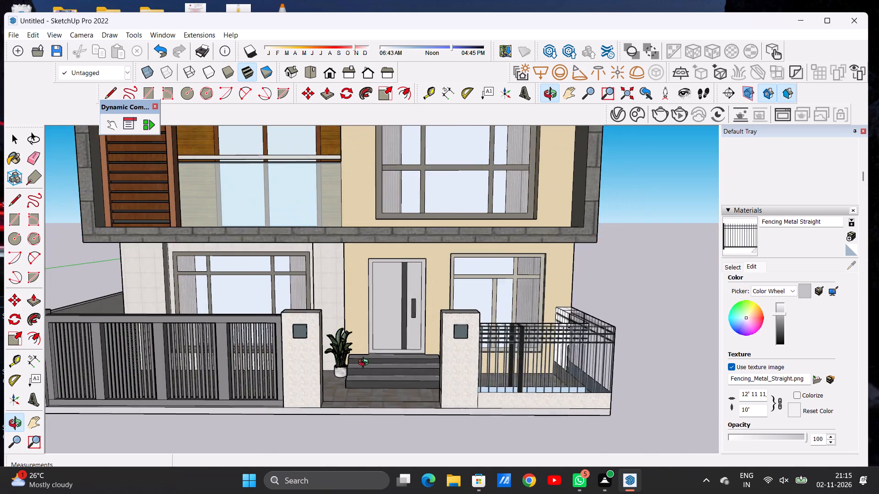
{"action": "scroll", "coordinate": [365, 364], "scroll_direction": "down", "scroll_amount": 5}
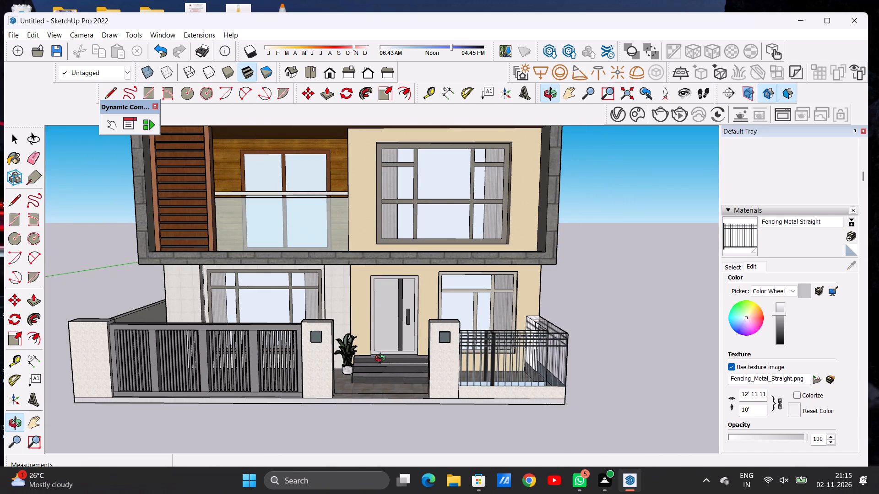
{"action": "scroll", "coordinate": [359, 362], "scroll_direction": "up", "scroll_amount": 4}
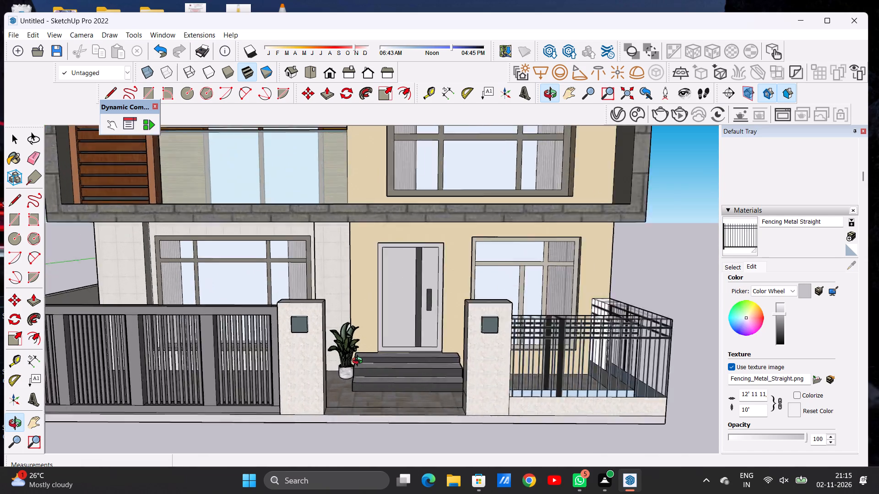
Examine the potted plant up close from several angles, checking its fit against the entrance steps and tiled wall.
{"action": "scroll", "coordinate": [359, 362], "scroll_direction": "up", "scroll_amount": 9}
{"action": "left_click_drag", "start_coordinate": [392, 350], "coordinate": [318, 357]}
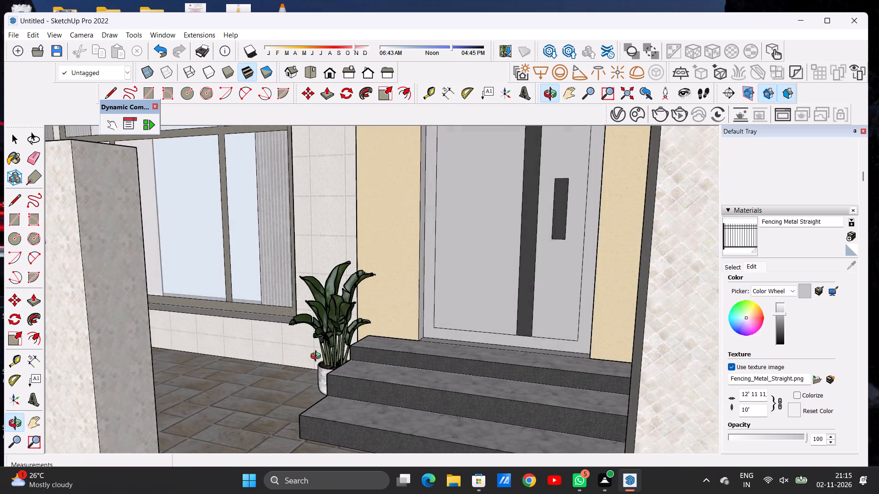
{"action": "left_click_drag", "start_coordinate": [318, 357], "coordinate": [336, 353]}
{"action": "left_click_drag", "start_coordinate": [356, 352], "coordinate": [426, 340]}
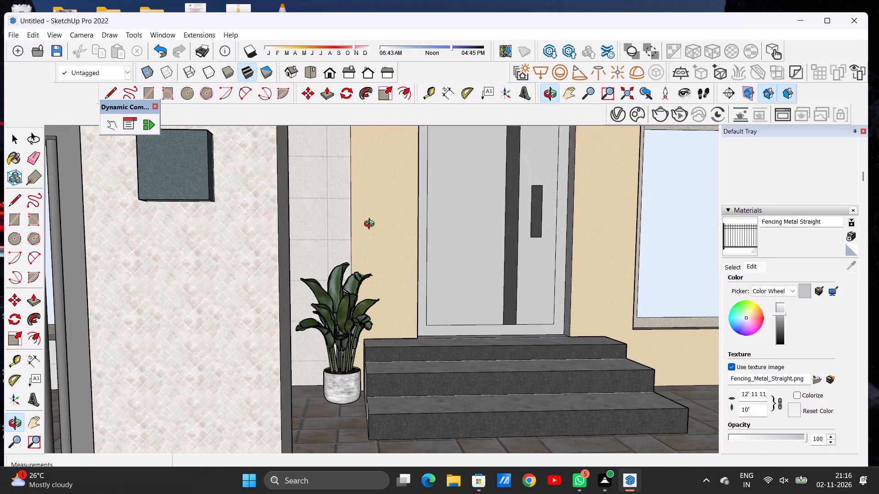
{"action": "scroll", "coordinate": [373, 217], "scroll_direction": "down", "scroll_amount": 7}
{"action": "left_click_drag", "start_coordinate": [389, 262], "coordinate": [352, 320]}
{"action": "scroll", "coordinate": [379, 233], "scroll_direction": "up", "scroll_amount": 17}
{"action": "scroll", "coordinate": [376, 245], "scroll_direction": "down", "scroll_amount": 1}
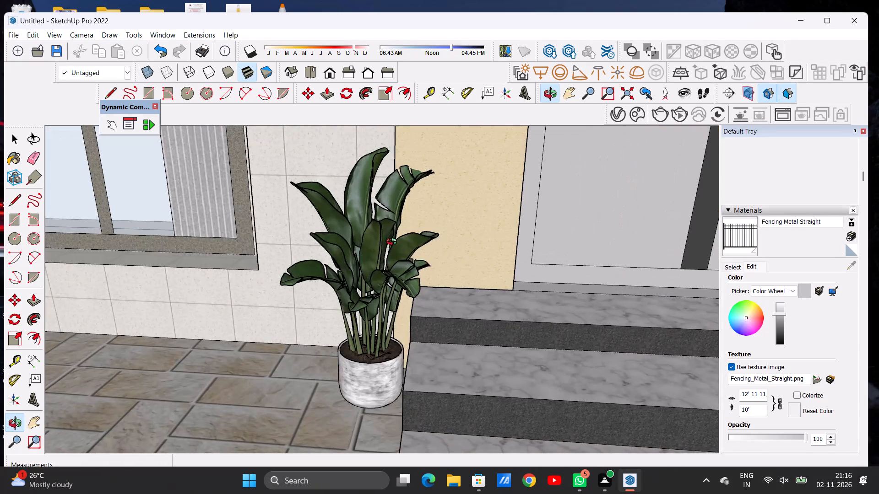
{"action": "left_click_drag", "start_coordinate": [436, 245], "coordinate": [162, 296]}
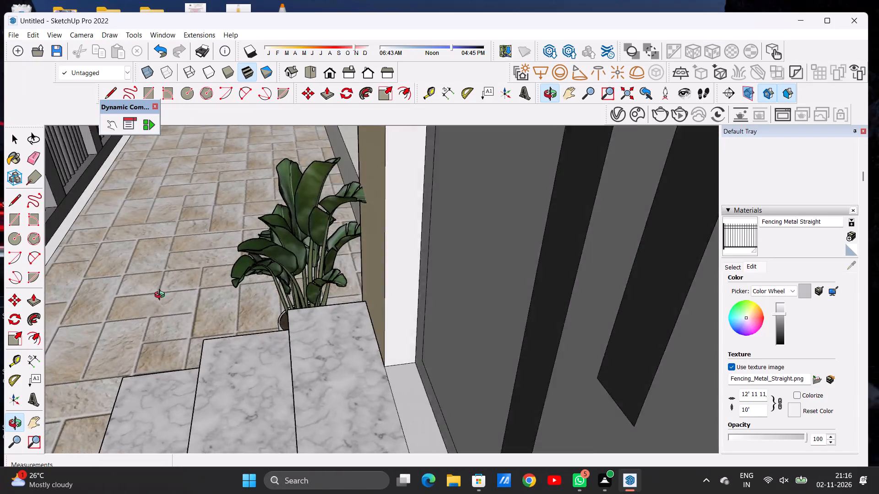
{"action": "left_click_drag", "start_coordinate": [162, 296], "coordinate": [307, 274]}
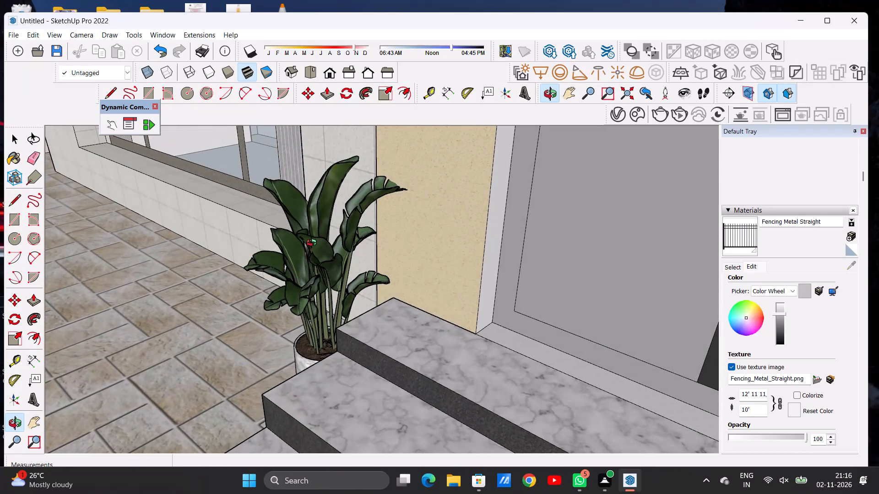
{"action": "left_click_drag", "start_coordinate": [314, 244], "coordinate": [325, 266]}
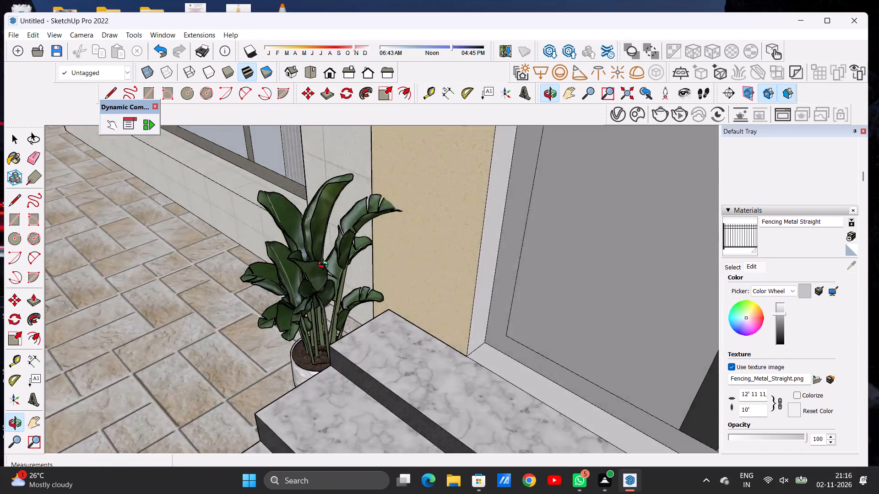
{"action": "left_click_drag", "start_coordinate": [325, 266], "coordinate": [396, 251]}
Examine the entrance between the gate pillars from above and from street level to judge the potted plant's size.
{"action": "scroll", "coordinate": [359, 272], "scroll_direction": "down", "scroll_amount": 18}
{"action": "scroll", "coordinate": [361, 271], "scroll_direction": "down", "scroll_amount": 7}
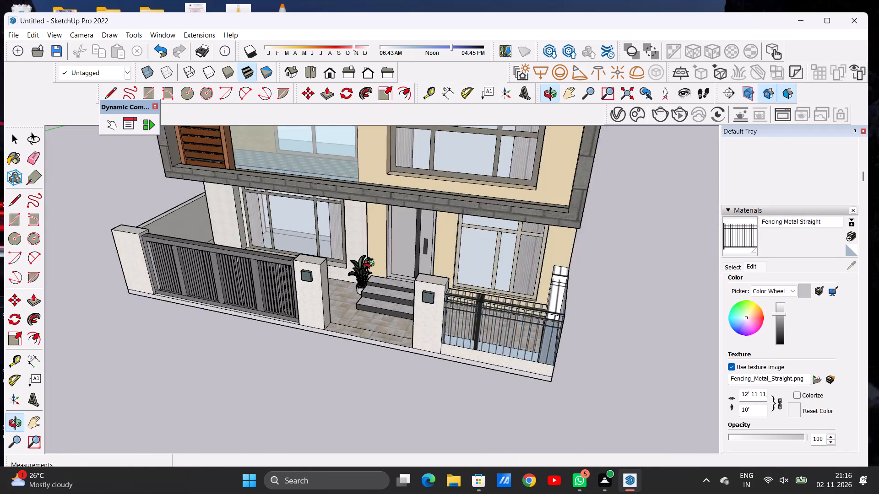
{"action": "scroll", "coordinate": [374, 268], "scroll_direction": "down", "scroll_amount": 7}
{"action": "left_click_drag", "start_coordinate": [378, 276], "coordinate": [387, 236]}
{"action": "scroll", "coordinate": [369, 276], "scroll_direction": "up", "scroll_amount": 2}
{"action": "scroll", "coordinate": [369, 276], "scroll_direction": "down", "scroll_amount": 1}
{"action": "scroll", "coordinate": [370, 277], "scroll_direction": "up", "scroll_amount": 11}
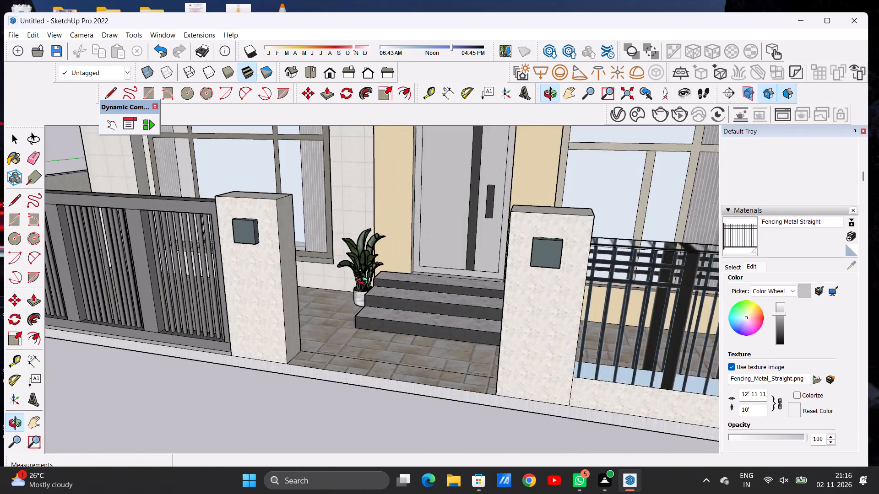
{"action": "scroll", "coordinate": [365, 282], "scroll_direction": "up", "scroll_amount": 8}
{"action": "left_click_drag", "start_coordinate": [358, 271], "coordinate": [379, 242]}
{"action": "scroll", "coordinate": [346, 287], "scroll_direction": "down", "scroll_amount": 7}
{"action": "scroll", "coordinate": [346, 288], "scroll_direction": "up", "scroll_amount": 1}
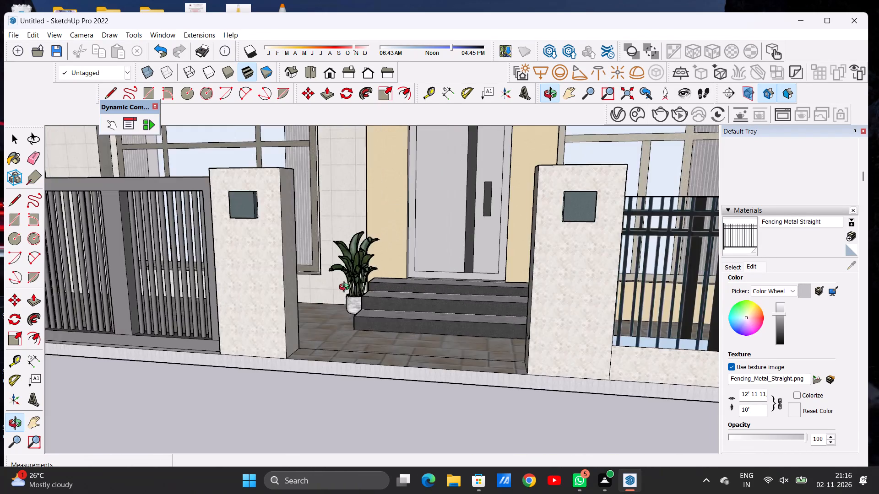
{"action": "scroll", "coordinate": [346, 288], "scroll_direction": "down", "scroll_amount": 7}
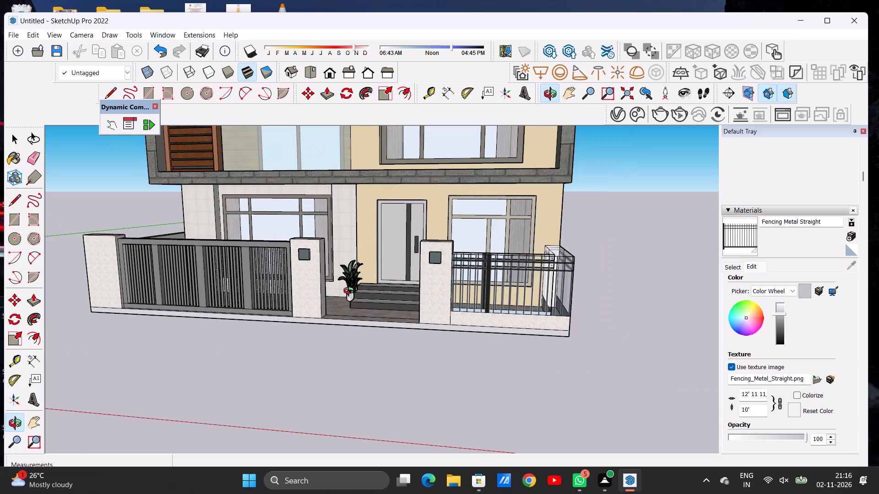
{"action": "scroll", "coordinate": [352, 301], "scroll_direction": "down", "scroll_amount": 2}
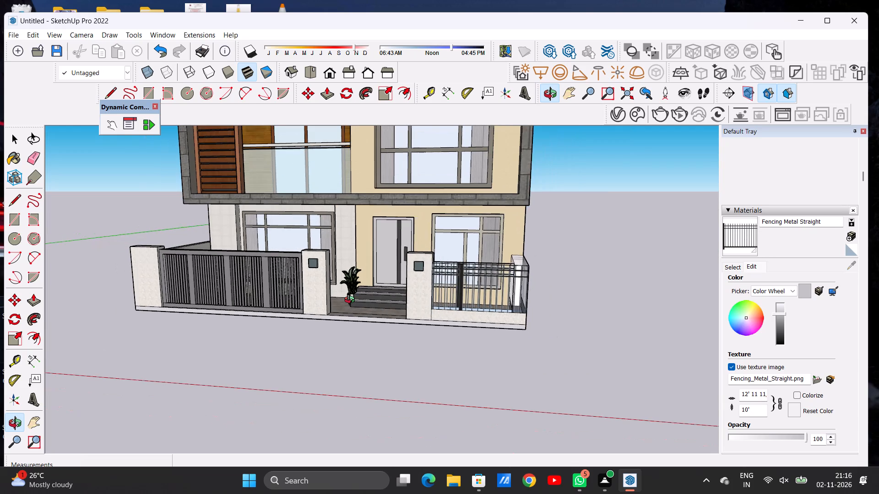
{"action": "scroll", "coordinate": [359, 276], "scroll_direction": "up", "scroll_amount": 5}
{"action": "scroll", "coordinate": [359, 276], "scroll_direction": "down", "scroll_amount": 2}
{"action": "scroll", "coordinate": [359, 276], "scroll_direction": "up", "scroll_amount": 3}
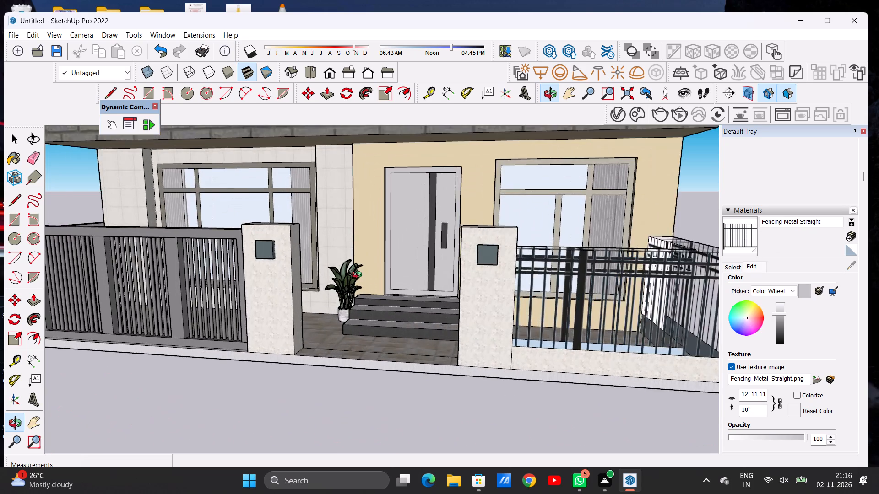
Scale the potted plant beside the entrance steps vertically along the blue axis by about 1.19.
{"action": "scroll", "coordinate": [359, 276], "scroll_direction": "up", "scroll_amount": 6}
{"action": "key", "text": "space"}
{"action": "scroll", "coordinate": [338, 265], "scroll_direction": "up", "scroll_amount": 5}
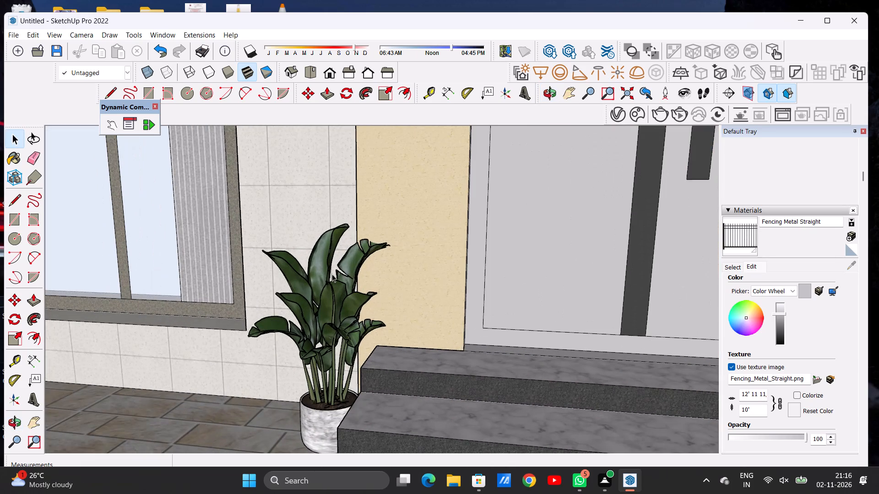
{"action": "left_click", "coordinate": [329, 294]}
{"action": "scroll", "coordinate": [340, 295], "scroll_direction": "down", "scroll_amount": 9}
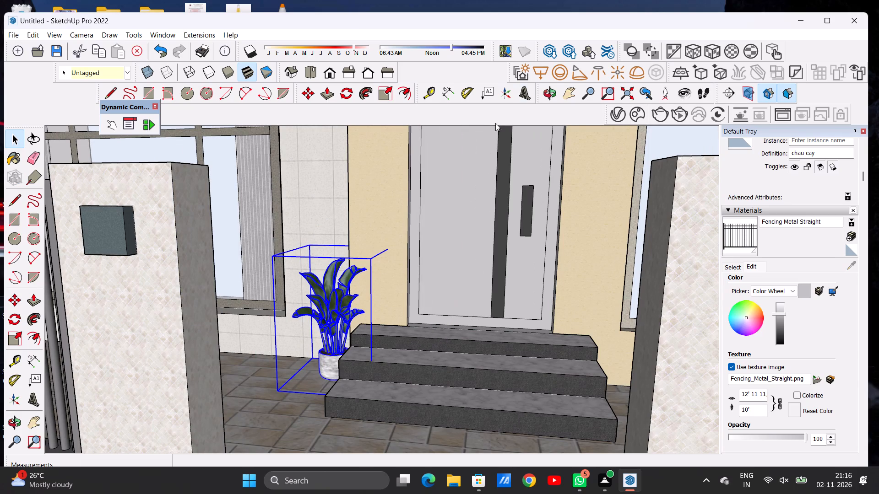
{"action": "left_click", "coordinate": [551, 92]}
{"action": "left_click_drag", "start_coordinate": [403, 240], "coordinate": [404, 298]}
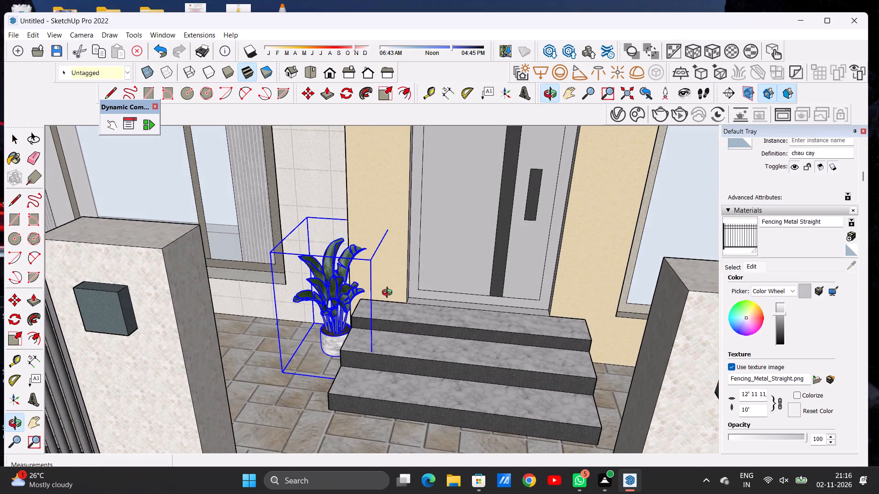
{"action": "scroll", "coordinate": [376, 279], "scroll_direction": "down", "scroll_amount": 5}
{"action": "scroll", "coordinate": [376, 279], "scroll_direction": "up", "scroll_amount": 1}
{"action": "scroll", "coordinate": [376, 278], "scroll_direction": "down", "scroll_amount": 2}
{"action": "left_click_drag", "start_coordinate": [349, 270], "coordinate": [363, 282]}
{"action": "scroll", "coordinate": [356, 264], "scroll_direction": "up", "scroll_amount": 5}
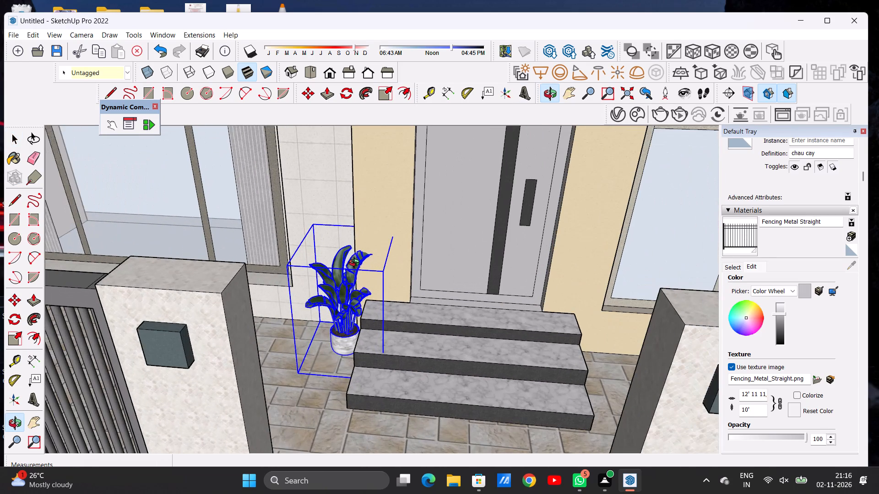
{"action": "key", "text": "space"}
{"action": "left_click", "coordinate": [386, 91]}
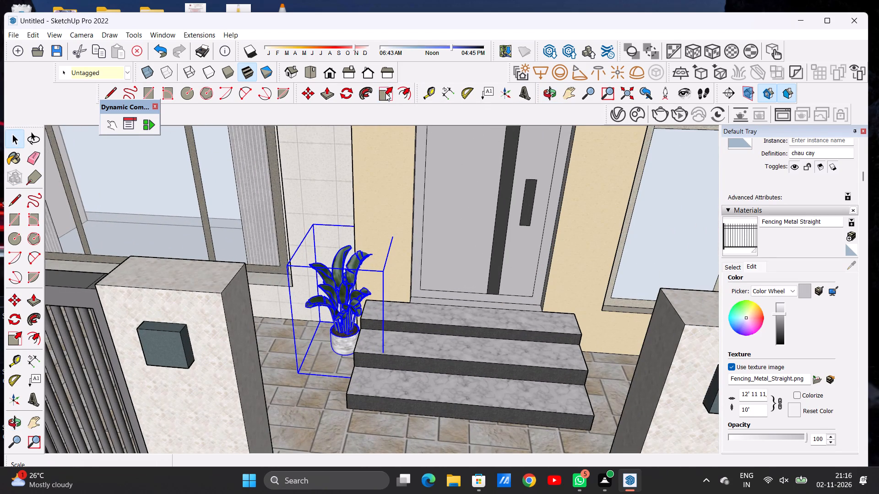
{"action": "left_click", "coordinate": [345, 247]}
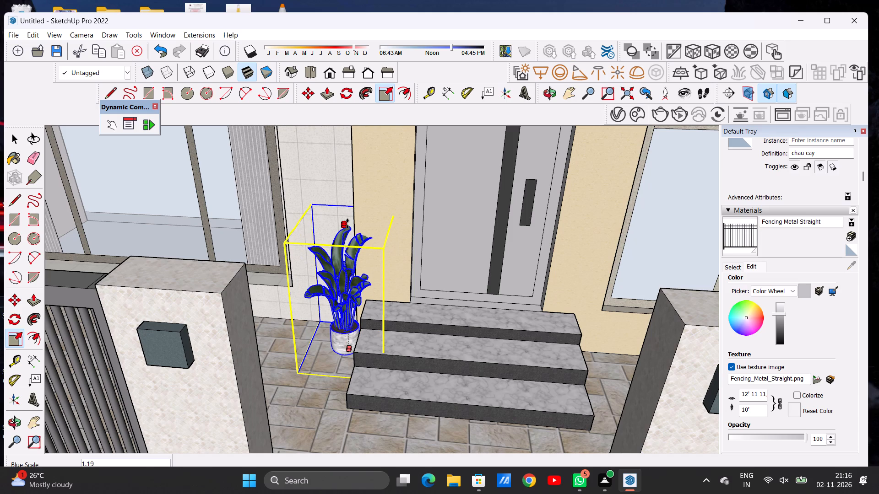
{"action": "left_click", "coordinate": [347, 224]}
{"action": "key", "text": "space"}
{"action": "scroll", "coordinate": [360, 311], "scroll_direction": "down", "scroll_amount": 8}
{"action": "scroll", "coordinate": [366, 298], "scroll_direction": "up", "scroll_amount": 2}
{"action": "scroll", "coordinate": [366, 298], "scroll_direction": "down", "scroll_amount": 3}
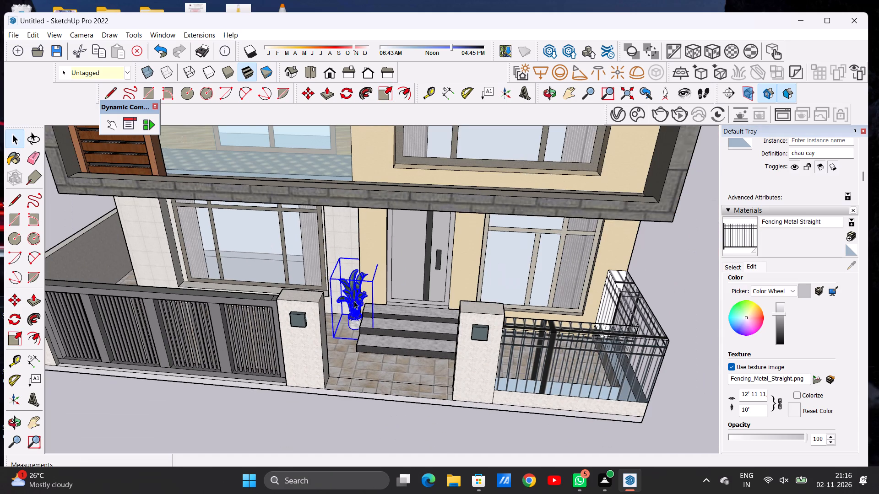
{"action": "left_click", "coordinate": [326, 424]}
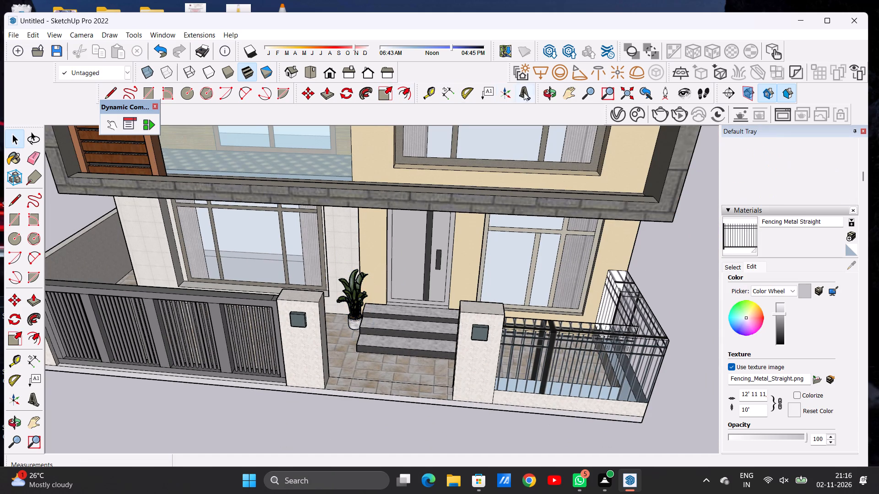
Examine the heightened potted plant from the street, within the full front facade, and close up beside the front door.
{"action": "left_click", "coordinate": [542, 93]}
{"action": "left_click_drag", "start_coordinate": [475, 335], "coordinate": [483, 220]}
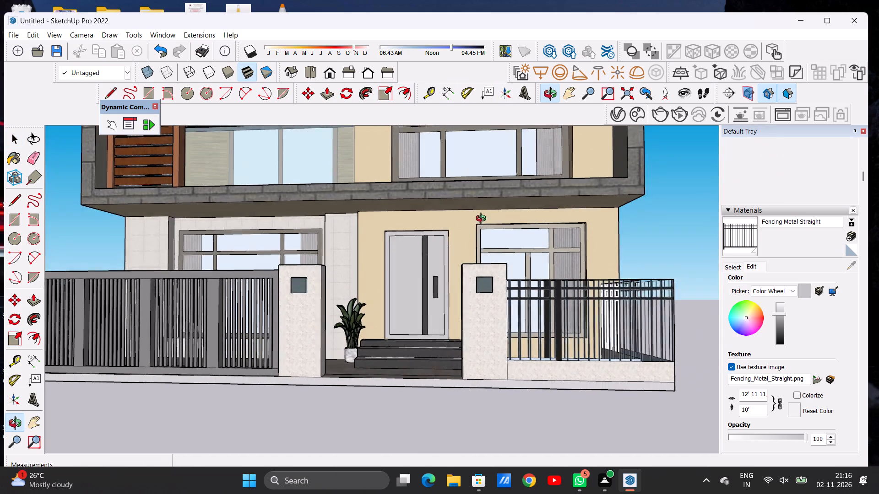
{"action": "left_click_drag", "start_coordinate": [483, 220], "coordinate": [484, 240]}
{"action": "scroll", "coordinate": [462, 317], "scroll_direction": "down", "scroll_amount": 8}
{"action": "left_click_drag", "start_coordinate": [423, 332], "coordinate": [426, 319]}
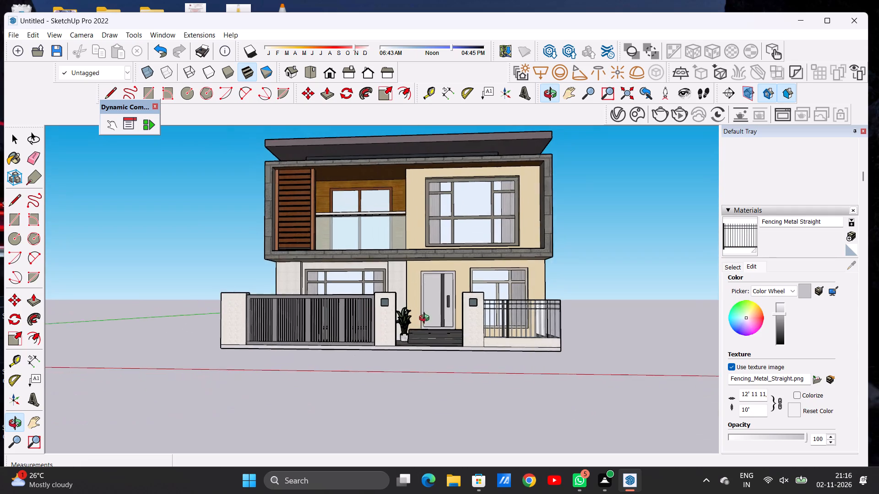
{"action": "left_click_drag", "start_coordinate": [426, 319], "coordinate": [432, 370]}
{"action": "scroll", "coordinate": [418, 317], "scroll_direction": "up", "scroll_amount": 10}
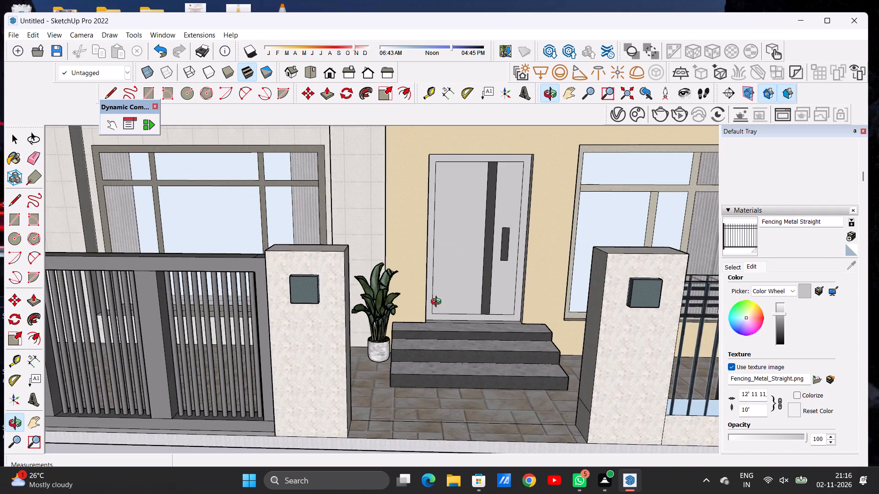
{"action": "left_click_drag", "start_coordinate": [438, 303], "coordinate": [275, 338]}
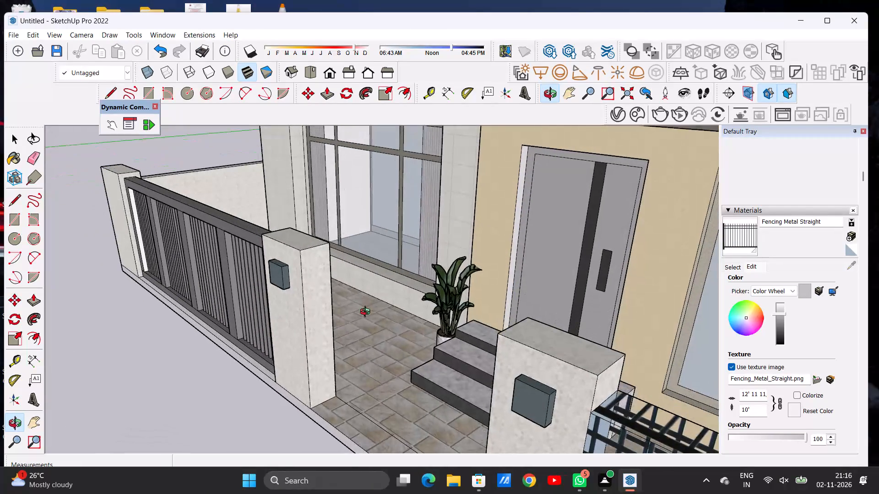
{"action": "scroll", "coordinate": [433, 286], "scroll_direction": "up", "scroll_amount": 12}
{"action": "left_click_drag", "start_coordinate": [484, 295], "coordinate": [393, 284]}
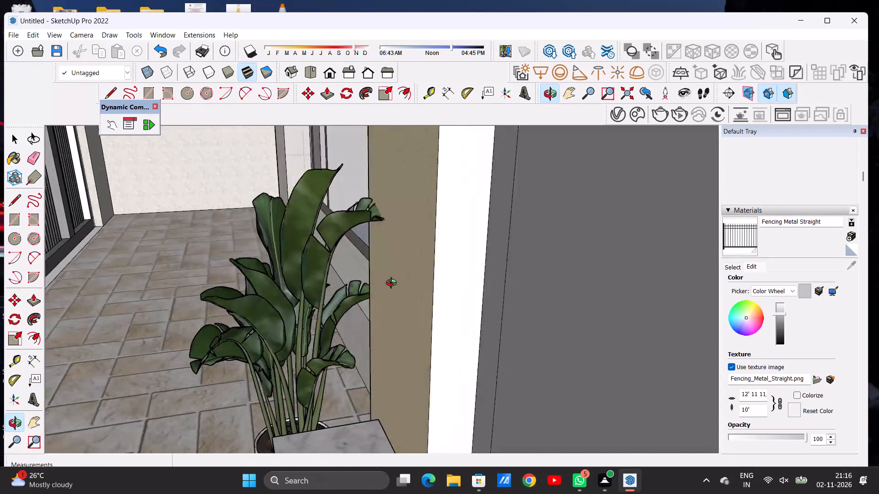
{"action": "left_click_drag", "start_coordinate": [393, 284], "coordinate": [428, 287]}
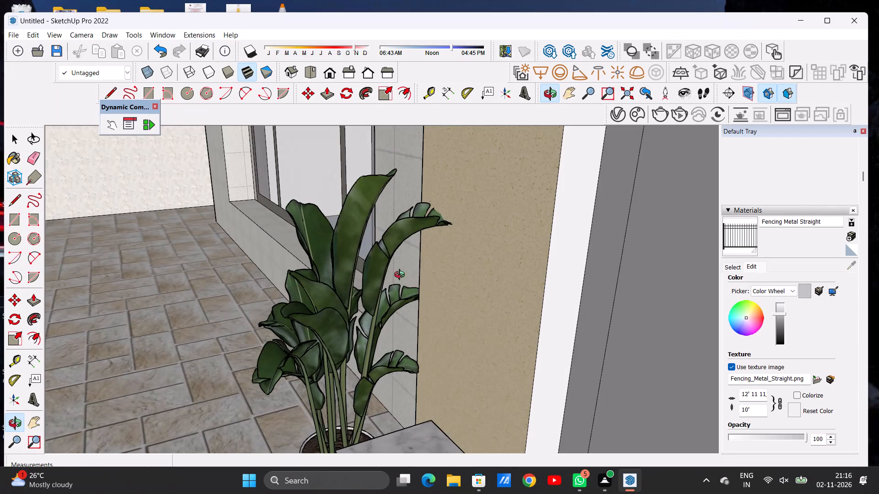
Examine the potted plant between the gate pillars from street level, above the entrance steps and across the full house front.
{"action": "scroll", "coordinate": [383, 239], "scroll_direction": "down", "scroll_amount": 15}
{"action": "scroll", "coordinate": [382, 272], "scroll_direction": "down", "scroll_amount": 6}
{"action": "left_click_drag", "start_coordinate": [428, 275], "coordinate": [574, 247]}
{"action": "left_click_drag", "start_coordinate": [396, 279], "coordinate": [460, 266]}
{"action": "scroll", "coordinate": [306, 276], "scroll_direction": "down", "scroll_amount": 9}
{"action": "scroll", "coordinate": [309, 288], "scroll_direction": "up", "scroll_amount": 11}
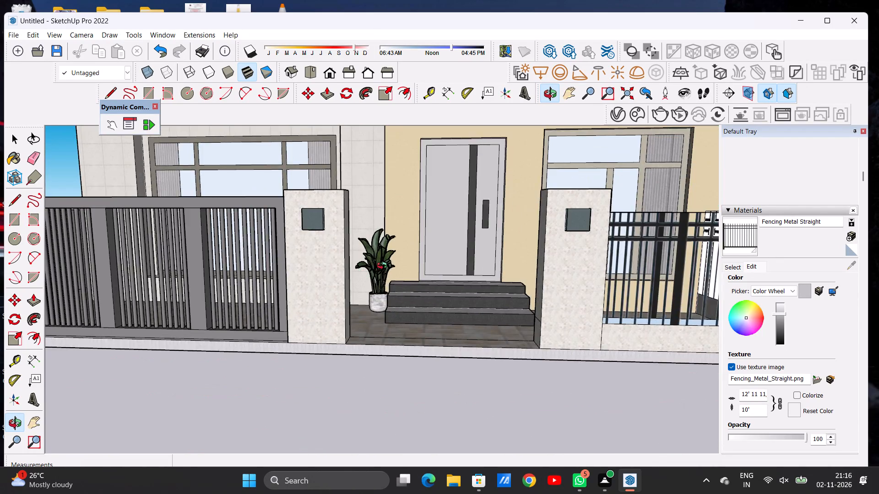
{"action": "scroll", "coordinate": [384, 267], "scroll_direction": "up", "scroll_amount": 11}
{"action": "left_click_drag", "start_coordinate": [454, 255], "coordinate": [301, 375]}
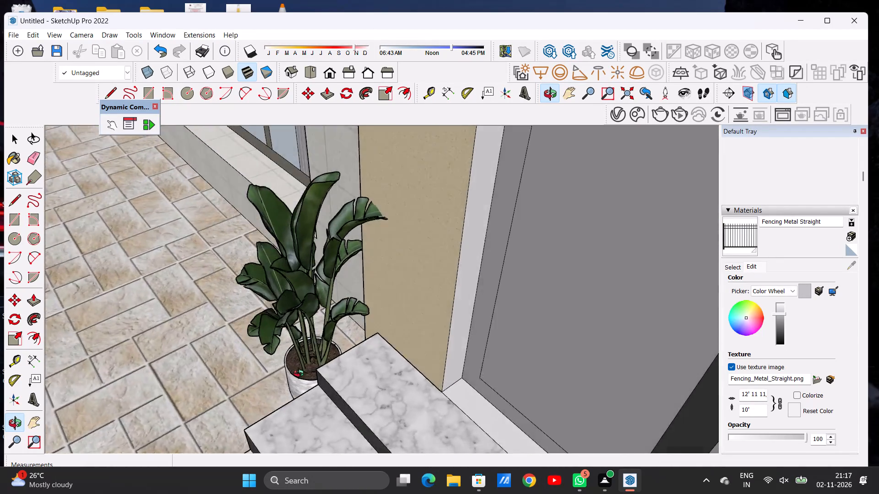
{"action": "left_click_drag", "start_coordinate": [301, 375], "coordinate": [352, 290]}
{"action": "scroll", "coordinate": [353, 324], "scroll_direction": "down", "scroll_amount": 19}
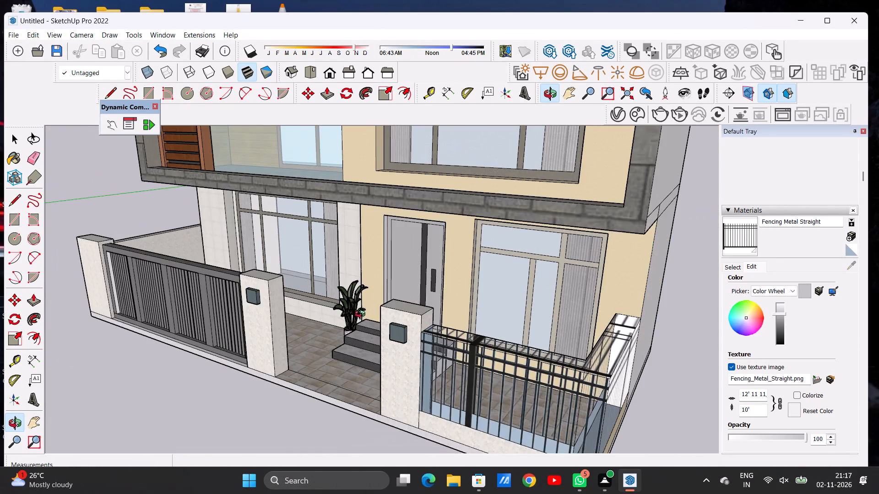
{"action": "scroll", "coordinate": [362, 315], "scroll_direction": "down", "scroll_amount": 10}
{"action": "left_click_drag", "start_coordinate": [339, 328], "coordinate": [443, 307]}
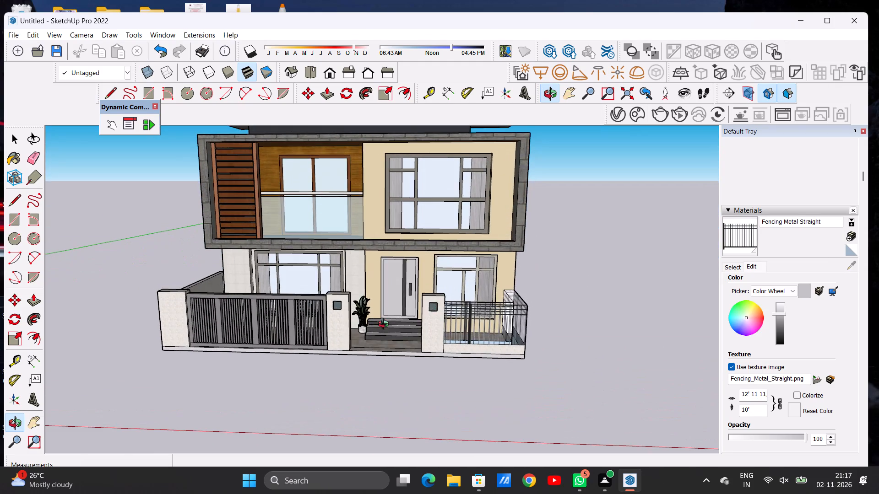
Examine the entrance courtyard from the gate side and the metal fence side, comparing the plant with the steps and pillars.
{"action": "scroll", "coordinate": [376, 357], "scroll_direction": "down", "scroll_amount": 7}
{"action": "scroll", "coordinate": [374, 348], "scroll_direction": "up", "scroll_amount": 5}
{"action": "scroll", "coordinate": [374, 348], "scroll_direction": "down", "scroll_amount": 1}
{"action": "scroll", "coordinate": [374, 348], "scroll_direction": "up", "scroll_amount": 6}
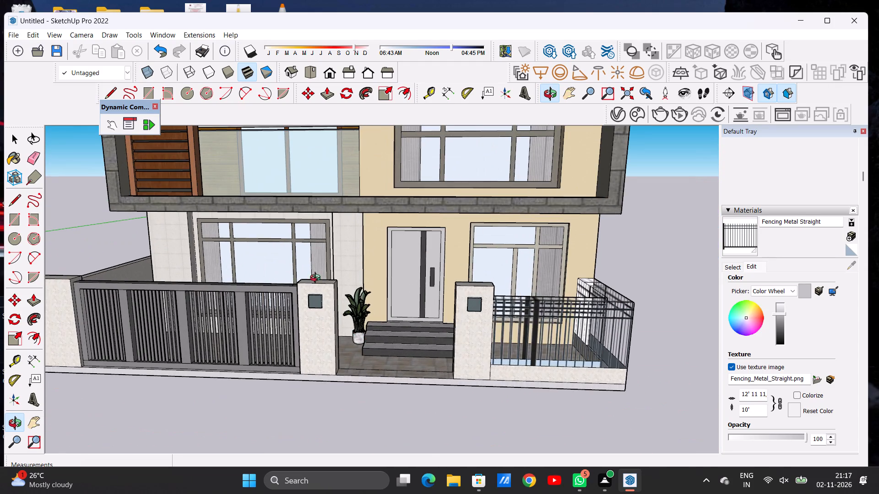
{"action": "left_click_drag", "start_coordinate": [312, 280], "coordinate": [460, 306]}
{"action": "left_click_drag", "start_coordinate": [279, 306], "coordinate": [476, 292]}
{"action": "scroll", "coordinate": [277, 359], "scroll_direction": "up", "scroll_amount": 3}
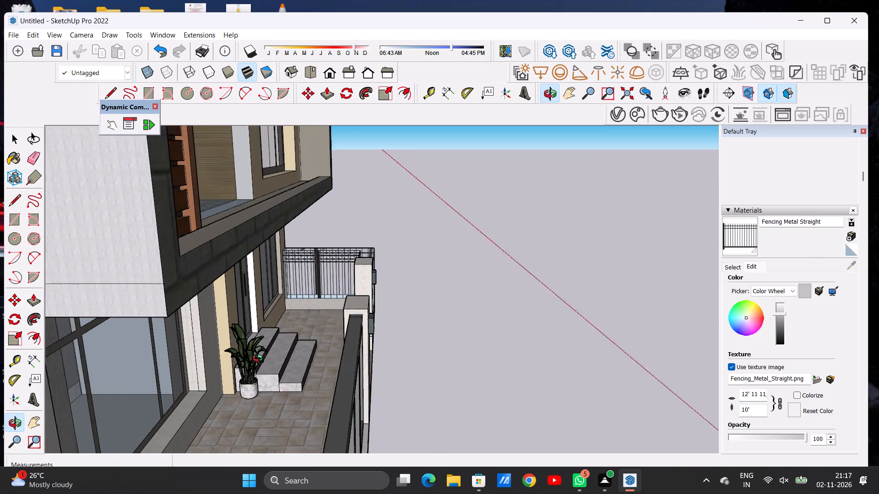
{"action": "scroll", "coordinate": [260, 360], "scroll_direction": "up", "scroll_amount": 10}
{"action": "left_click_drag", "start_coordinate": [354, 326], "coordinate": [117, 329]}
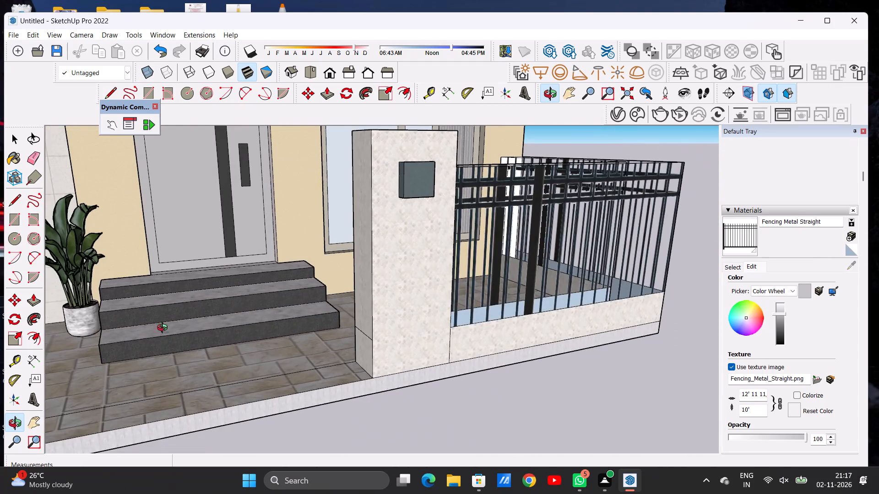
{"action": "left_click_drag", "start_coordinate": [295, 311], "coordinate": [196, 324]}
Inspect the potted plant beside the entrance steps from above the sliding gate, selecting it briefly to check its extents.
{"action": "scroll", "coordinate": [470, 303], "scroll_direction": "down", "scroll_amount": 6}
{"action": "scroll", "coordinate": [538, 281], "scroll_direction": "down", "scroll_amount": 1}
{"action": "scroll", "coordinate": [538, 281], "scroll_direction": "up", "scroll_amount": 1}
{"action": "scroll", "coordinate": [538, 281], "scroll_direction": "down", "scroll_amount": 5}
{"action": "scroll", "coordinate": [305, 254], "scroll_direction": "up", "scroll_amount": 5}
{"action": "left_click_drag", "start_coordinate": [269, 243], "coordinate": [472, 263]}
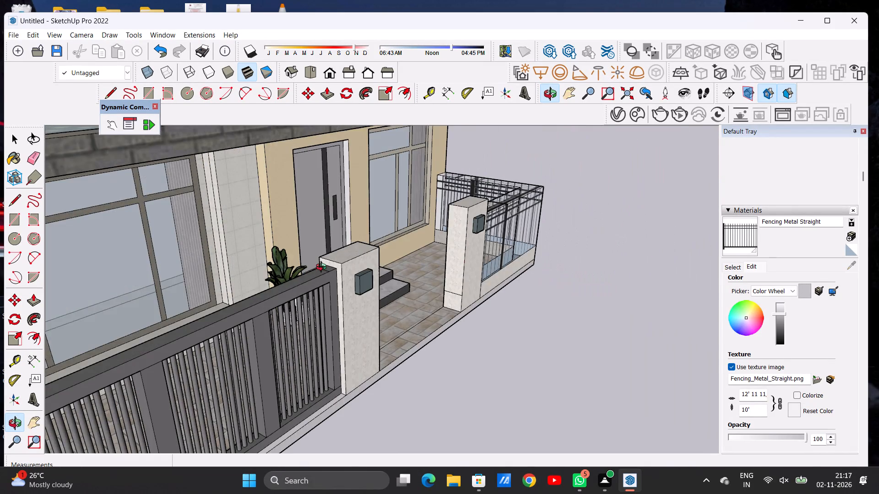
{"action": "left_click_drag", "start_coordinate": [252, 278], "coordinate": [381, 274]}
{"action": "left_click_drag", "start_coordinate": [411, 274], "coordinate": [306, 327]}
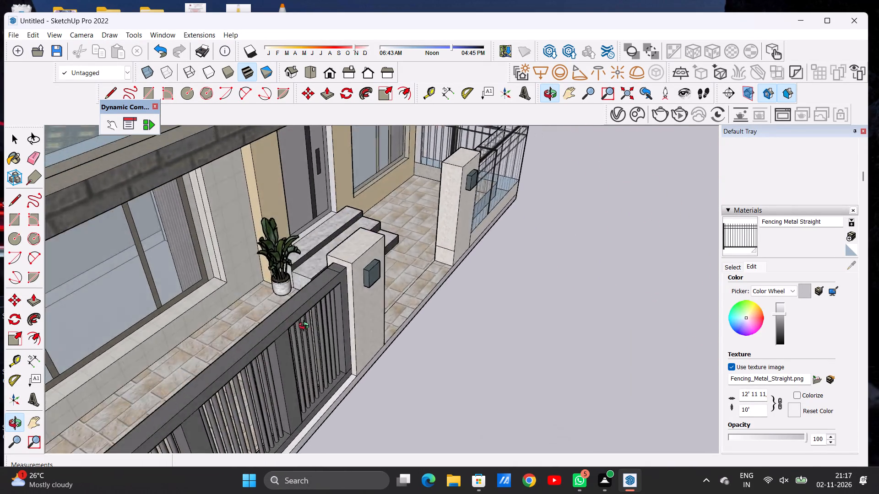
{"action": "left_click_drag", "start_coordinate": [306, 327], "coordinate": [355, 324]}
{"action": "scroll", "coordinate": [243, 283], "scroll_direction": "up", "scroll_amount": 15}
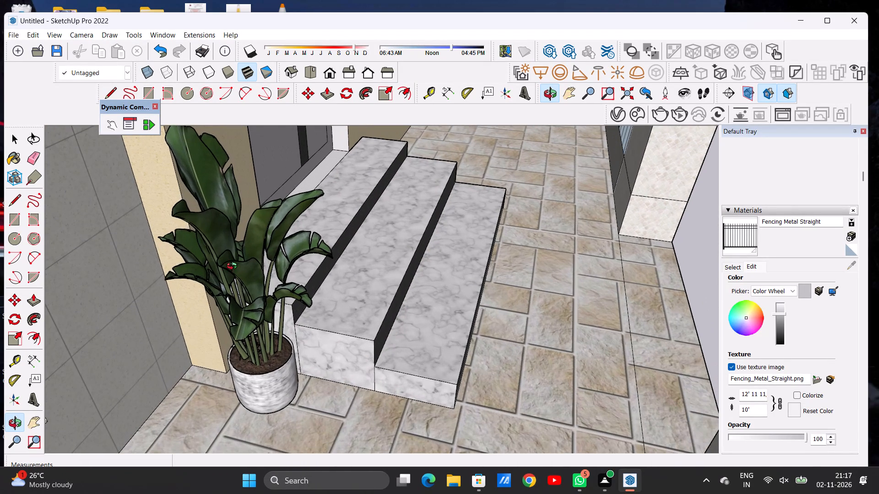
{"action": "key", "text": "space"}
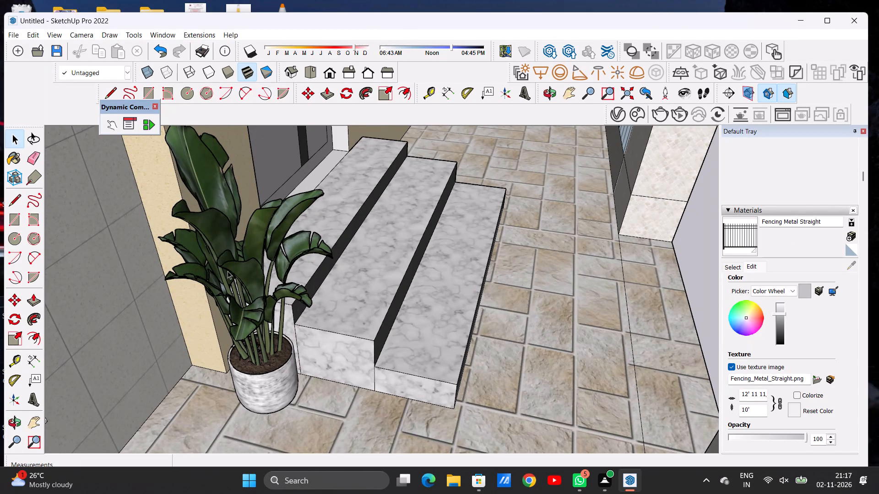
{"action": "left_click", "coordinate": [228, 271]}
{"action": "scroll", "coordinate": [244, 283], "scroll_direction": "down", "scroll_amount": 11}
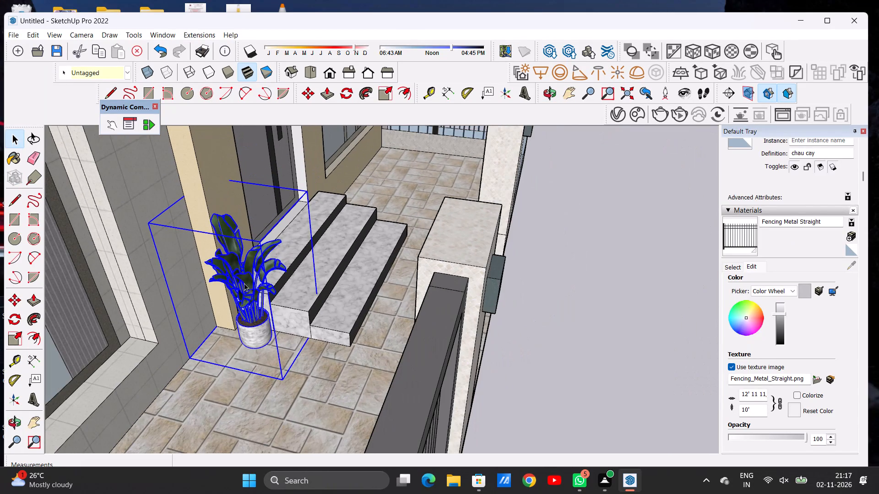
{"action": "key", "text": "space"}
{"action": "left_click", "coordinate": [575, 285]}
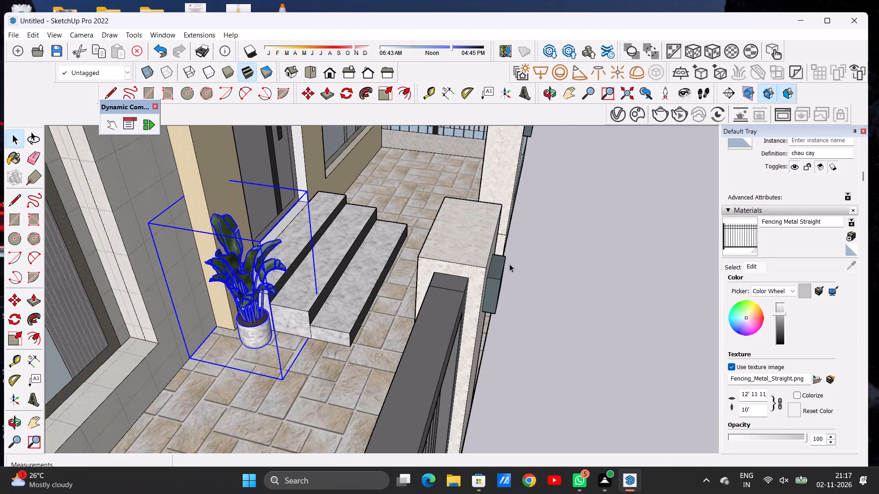
Examine the whole front elevation with its gate, fence and potted plant from raised and ground-level viewpoints.
{"action": "left_click", "coordinate": [548, 89]}
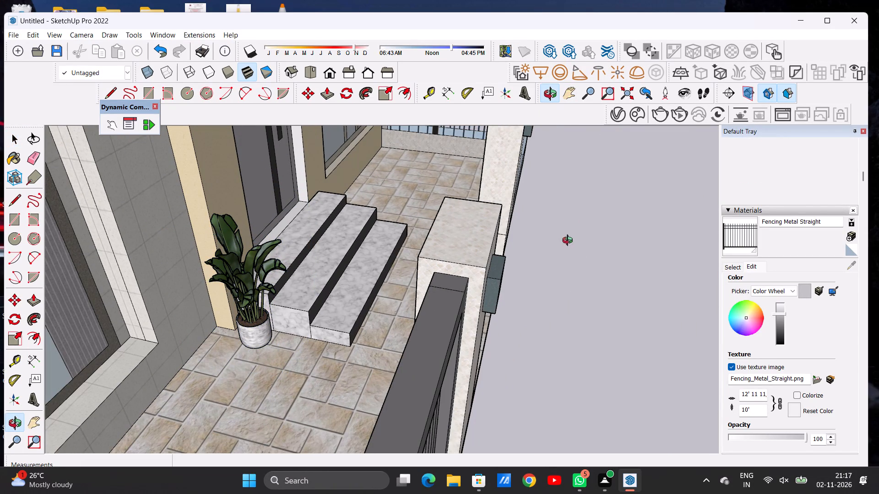
{"action": "left_click_drag", "start_coordinate": [561, 245], "coordinate": [326, 231]}
{"action": "scroll", "coordinate": [340, 263], "scroll_direction": "down", "scroll_amount": 1}
{"action": "scroll", "coordinate": [340, 263], "scroll_direction": "up", "scroll_amount": 1}
{"action": "scroll", "coordinate": [340, 263], "scroll_direction": "down", "scroll_amount": 12}
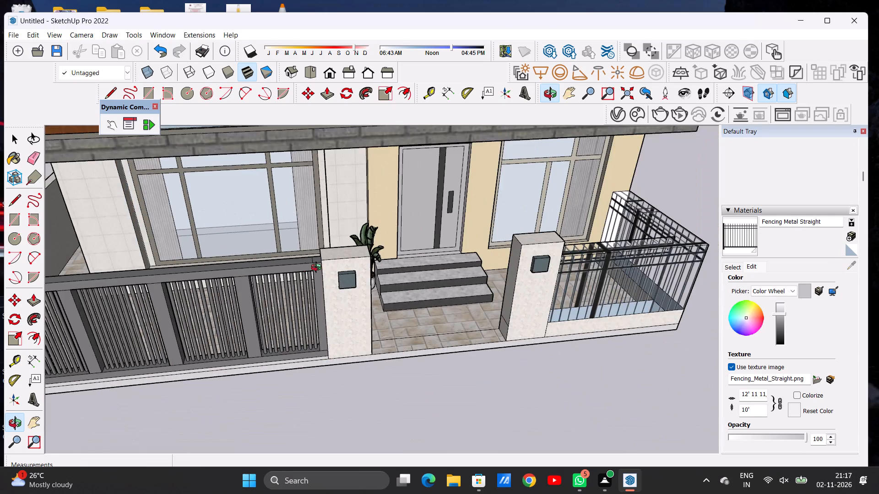
{"action": "scroll", "coordinate": [298, 271], "scroll_direction": "down", "scroll_amount": 7}
{"action": "left_click_drag", "start_coordinate": [374, 305], "coordinate": [346, 226]}
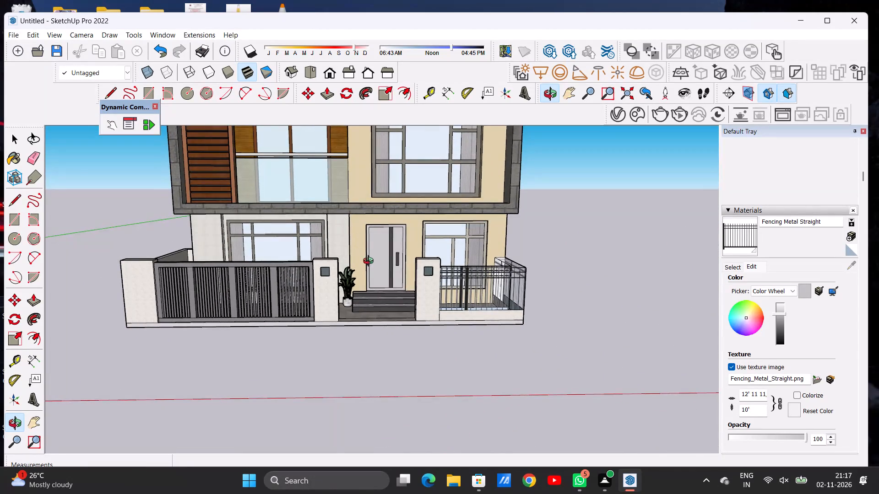
{"action": "left_click_drag", "start_coordinate": [390, 316], "coordinate": [377, 248]}
{"action": "scroll", "coordinate": [367, 321], "scroll_direction": "down", "scroll_amount": 5}
{"action": "left_click_drag", "start_coordinate": [363, 253], "coordinate": [364, 274]}
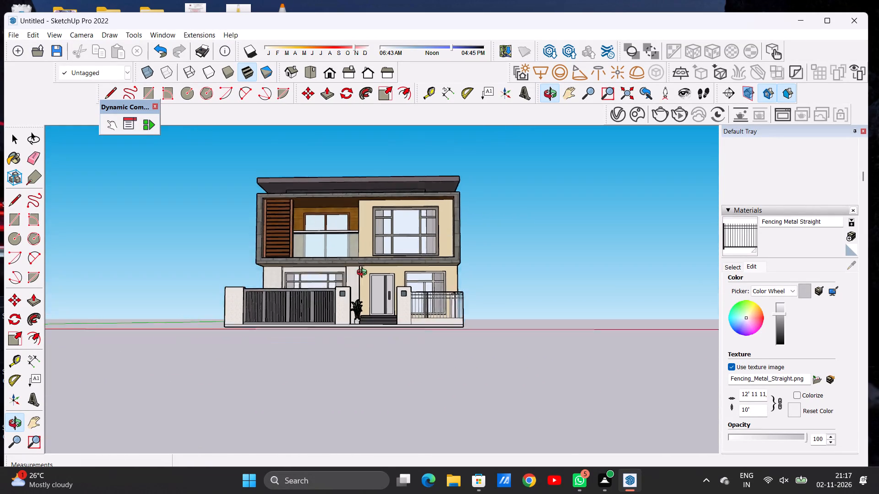
{"action": "left_click_drag", "start_coordinate": [364, 274], "coordinate": [353, 326]}
Compare the potted plant's size with the front door, entrance steps and gate pillars from near and far.
{"action": "scroll", "coordinate": [358, 301], "scroll_direction": "up", "scroll_amount": 2}
{"action": "scroll", "coordinate": [357, 301], "scroll_direction": "down", "scroll_amount": 1}
{"action": "scroll", "coordinate": [357, 301], "scroll_direction": "up", "scroll_amount": 11}
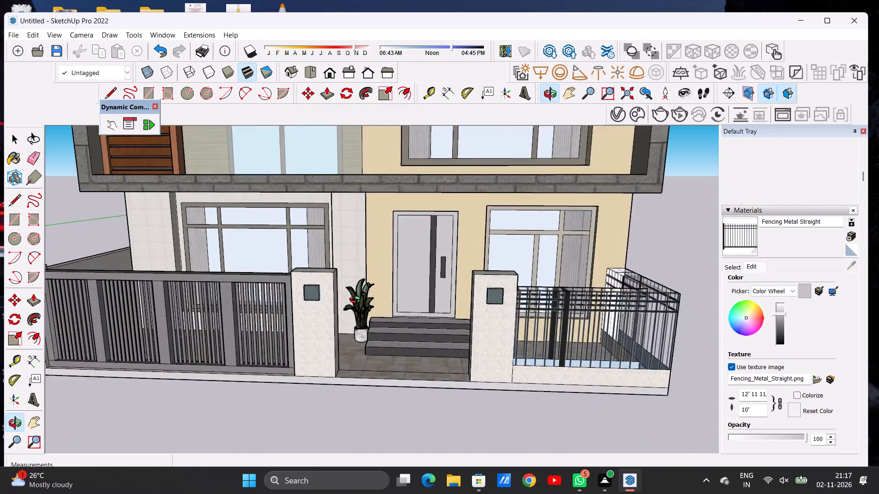
{"action": "scroll", "coordinate": [357, 301], "scroll_direction": "up", "scroll_amount": 8}
{"action": "left_click_drag", "start_coordinate": [358, 302], "coordinate": [365, 307]}
{"action": "scroll", "coordinate": [365, 307], "scroll_direction": "down", "scroll_amount": 7}
{"action": "scroll", "coordinate": [365, 307], "scroll_direction": "up", "scroll_amount": 1}
{"action": "scroll", "coordinate": [364, 311], "scroll_direction": "down", "scroll_amount": 8}
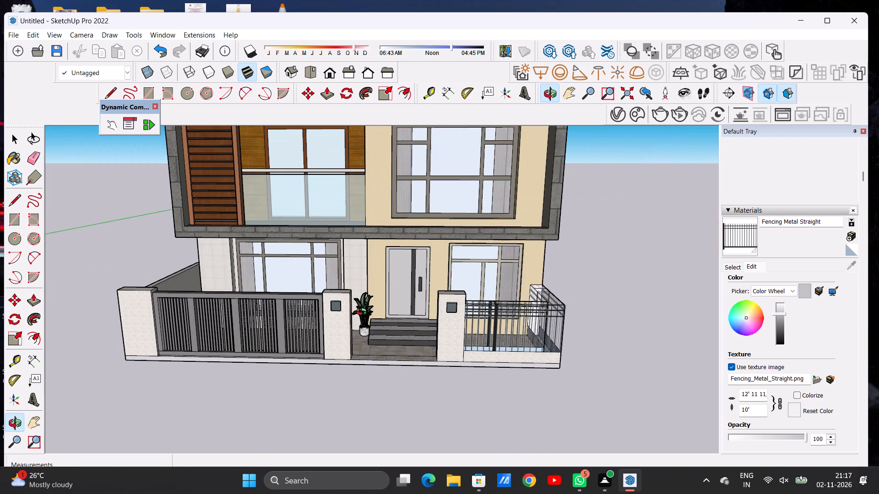
{"action": "scroll", "coordinate": [369, 305], "scroll_direction": "up", "scroll_amount": 1}
{"action": "scroll", "coordinate": [369, 305], "scroll_direction": "down", "scroll_amount": 1}
{"action": "scroll", "coordinate": [369, 305], "scroll_direction": "up", "scroll_amount": 12}
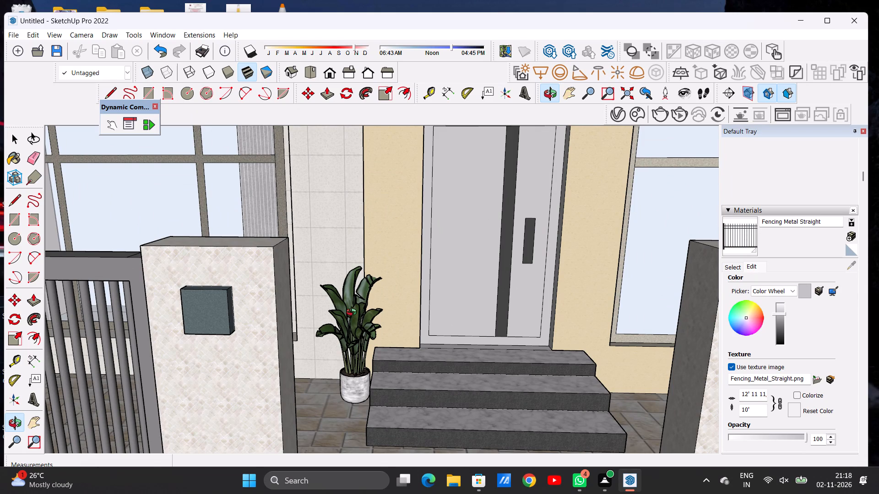
{"action": "scroll", "coordinate": [302, 279], "scroll_direction": "down", "scroll_amount": 8}
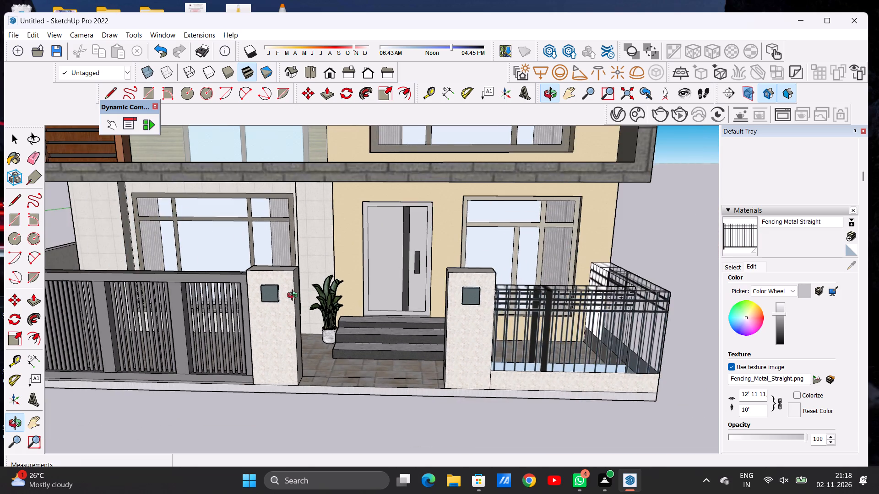
Inspect the potted plant's leaves and pot up close against the tiled wall, window and entrance steps.
{"action": "left_click_drag", "start_coordinate": [297, 296], "coordinate": [282, 320]}
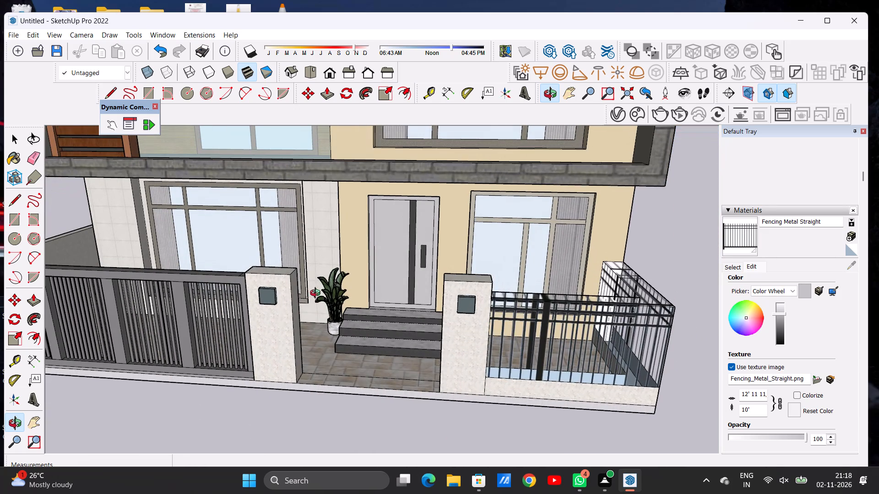
{"action": "scroll", "coordinate": [329, 286], "scroll_direction": "up", "scroll_amount": 9}
{"action": "left_click_drag", "start_coordinate": [364, 288], "coordinate": [352, 277]}
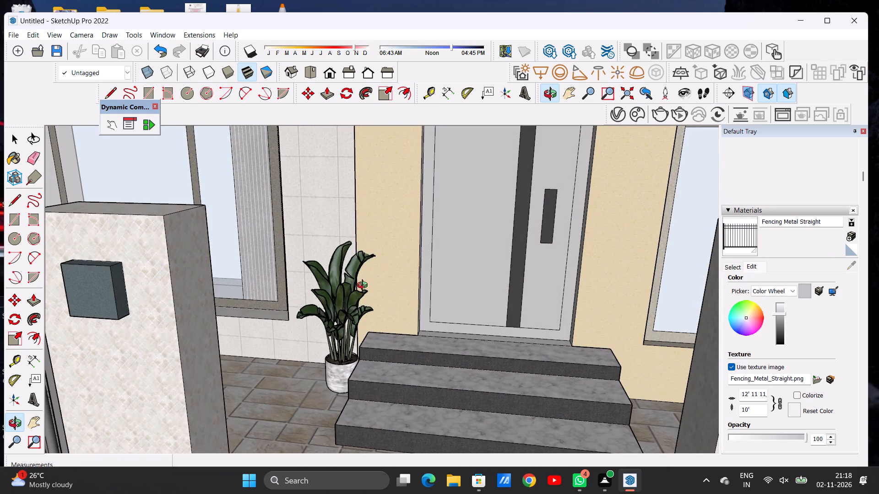
{"action": "scroll", "coordinate": [364, 287], "scroll_direction": "down", "scroll_amount": 14}
{"action": "scroll", "coordinate": [367, 295], "scroll_direction": "up", "scroll_amount": 1}
{"action": "left_click_drag", "start_coordinate": [386, 290], "coordinate": [379, 265]}
{"action": "scroll", "coordinate": [357, 295], "scroll_direction": "up", "scroll_amount": 16}
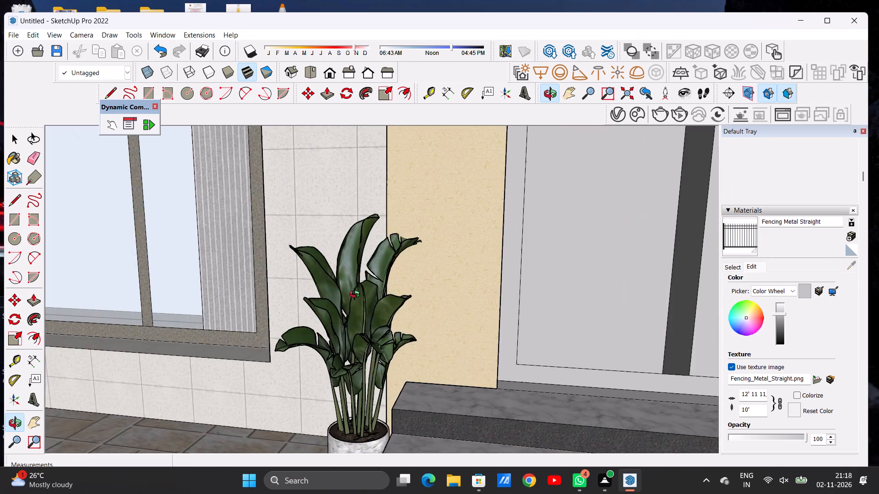
{"action": "left_click_drag", "start_coordinate": [356, 299], "coordinate": [371, 293]}
{"action": "scroll", "coordinate": [370, 301], "scroll_direction": "down", "scroll_amount": 6}
{"action": "scroll", "coordinate": [385, 307], "scroll_direction": "up", "scroll_amount": 1}
{"action": "scroll", "coordinate": [385, 307], "scroll_direction": "down", "scroll_amount": 10}
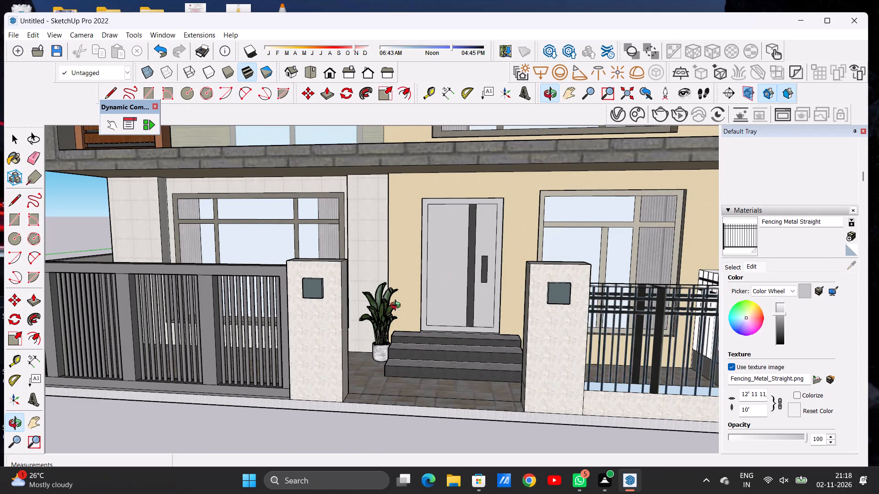
Review the courtyard and potted plant from the front, from above the gate corner and up close beside the steps.
{"action": "scroll", "coordinate": [439, 319], "scroll_direction": "down", "scroll_amount": 7}
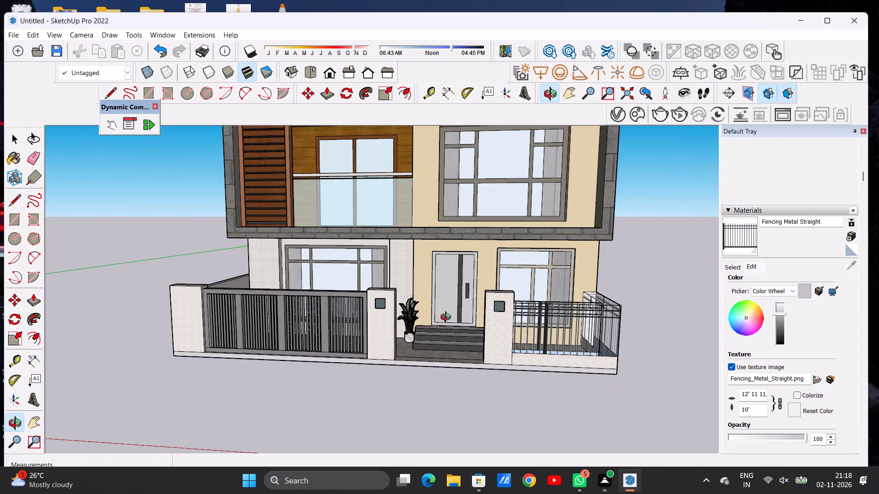
{"action": "left_click_drag", "start_coordinate": [403, 316], "coordinate": [539, 295]}
{"action": "left_click_drag", "start_coordinate": [323, 317], "coordinate": [377, 434]}
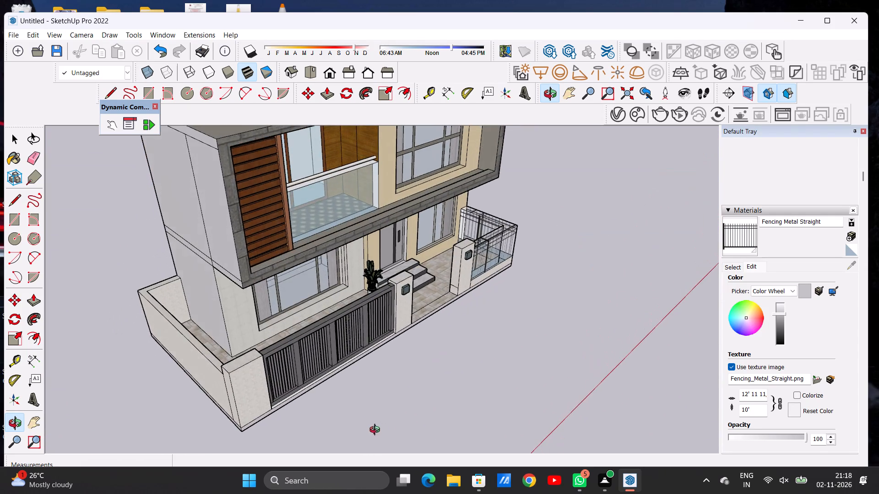
{"action": "scroll", "coordinate": [381, 309], "scroll_direction": "up", "scroll_amount": 8}
{"action": "scroll", "coordinate": [370, 265], "scroll_direction": "down", "scroll_amount": 1}
{"action": "scroll", "coordinate": [370, 265], "scroll_direction": "up", "scroll_amount": 12}
{"action": "left_click_drag", "start_coordinate": [490, 252], "coordinate": [304, 238]}
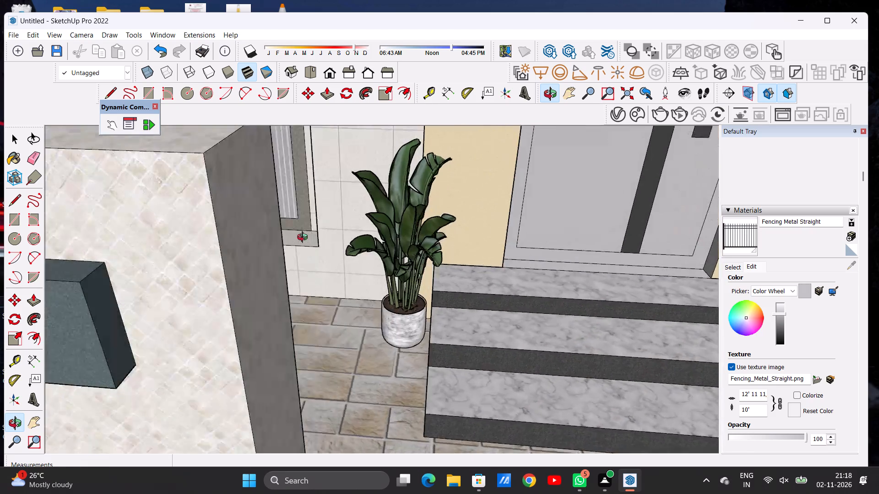
{"action": "left_click_drag", "start_coordinate": [304, 238], "coordinate": [253, 252]}
{"action": "scroll", "coordinate": [373, 292], "scroll_direction": "down", "scroll_amount": 3}
{"action": "scroll", "coordinate": [378, 296], "scroll_direction": "up", "scroll_amount": 1}
{"action": "scroll", "coordinate": [379, 296], "scroll_direction": "down", "scroll_amount": 18}
{"action": "left_click_drag", "start_coordinate": [420, 317], "coordinate": [481, 245]}
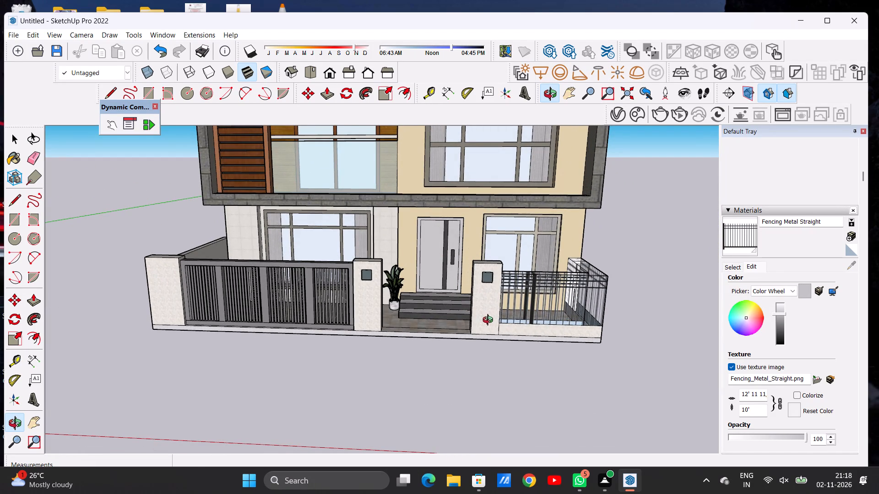
Examine the entrance between the gate pillars, with its potted plant and steps, from angled and raised viewpoints.
{"action": "scroll", "coordinate": [490, 322], "scroll_direction": "down", "scroll_amount": 7}
{"action": "scroll", "coordinate": [466, 292], "scroll_direction": "up", "scroll_amount": 6}
{"action": "scroll", "coordinate": [458, 298], "scroll_direction": "down", "scroll_amount": 1}
{"action": "scroll", "coordinate": [440, 303], "scroll_direction": "up", "scroll_amount": 7}
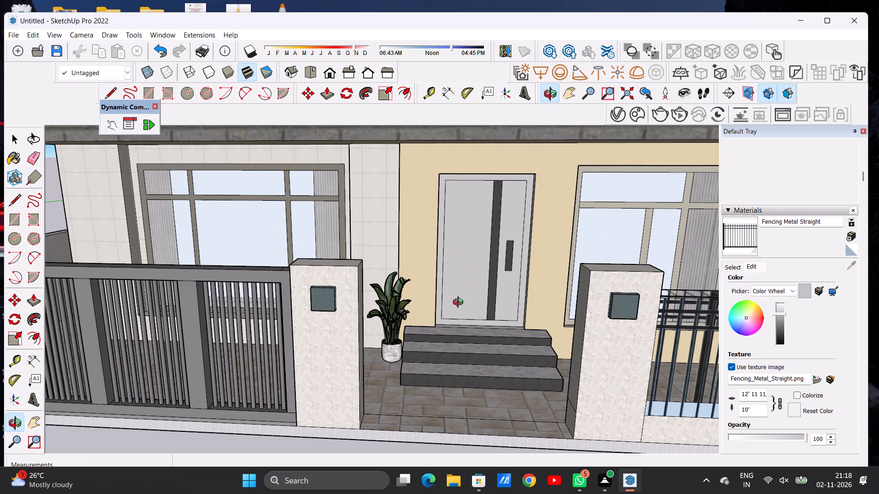
{"action": "left_click_drag", "start_coordinate": [467, 304], "coordinate": [381, 299]}
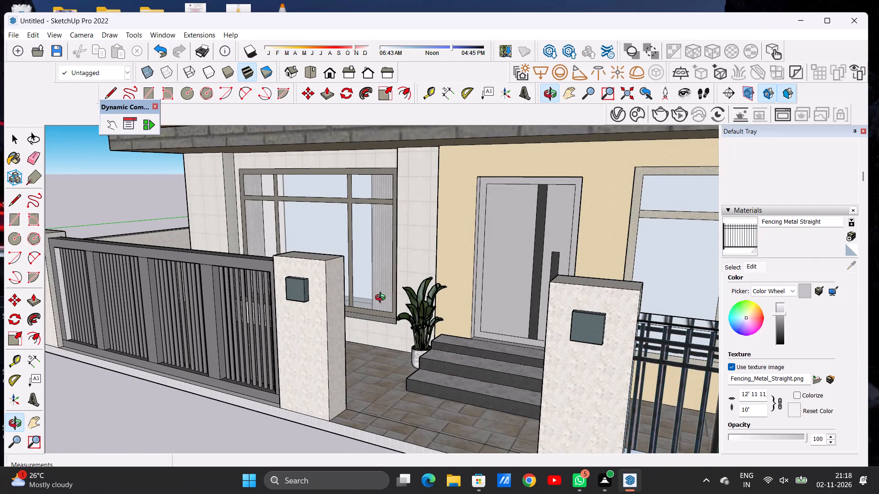
{"action": "scroll", "coordinate": [382, 299], "scroll_direction": "down", "scroll_amount": 3}
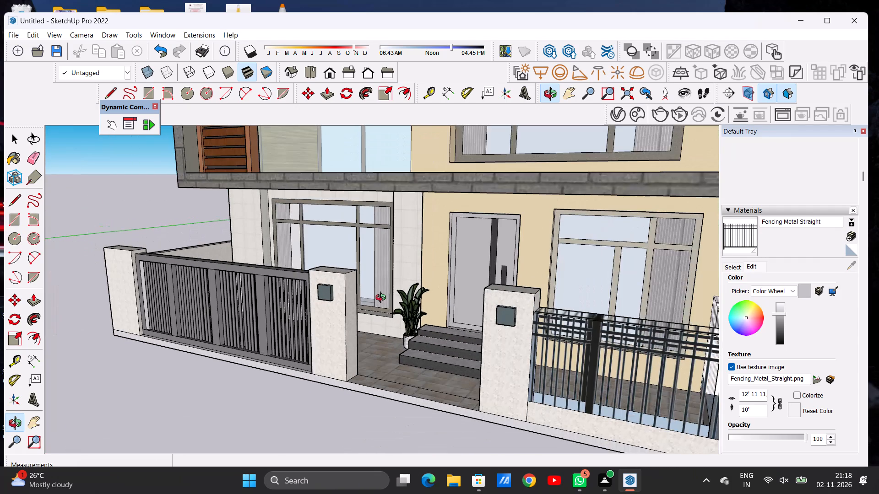
{"action": "scroll", "coordinate": [402, 280], "scroll_direction": "down", "scroll_amount": 4}
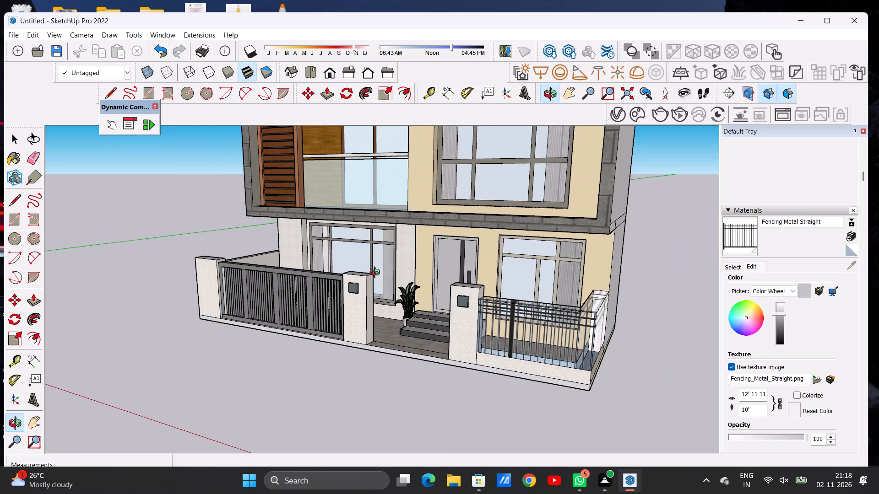
{"action": "left_click_drag", "start_coordinate": [409, 279], "coordinate": [533, 284]}
{"action": "scroll", "coordinate": [399, 285], "scroll_direction": "up", "scroll_amount": 8}
{"action": "left_click_drag", "start_coordinate": [447, 290], "coordinate": [381, 350]}
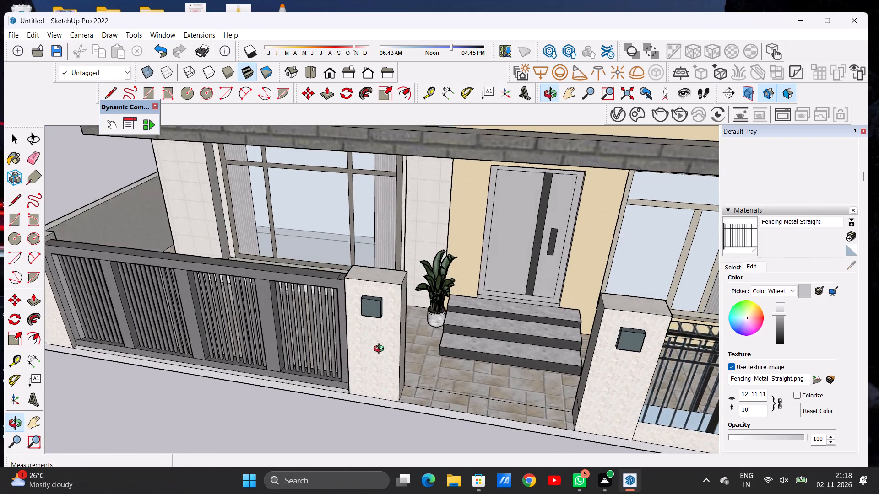
{"action": "left_click_drag", "start_coordinate": [381, 350], "coordinate": [394, 350]}
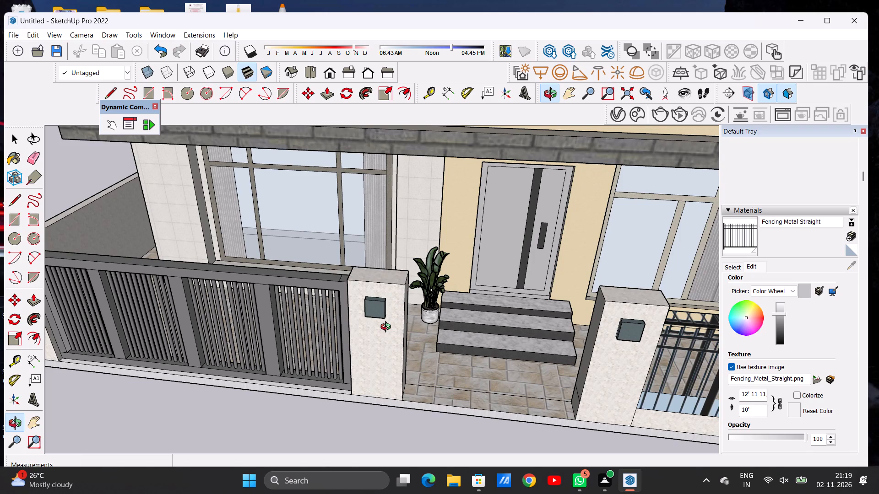
Review the sliding gate and boundary wall from the gate side of the house, and the complete front elevation from afar.
{"action": "scroll", "coordinate": [313, 284], "scroll_direction": "down", "scroll_amount": 3}
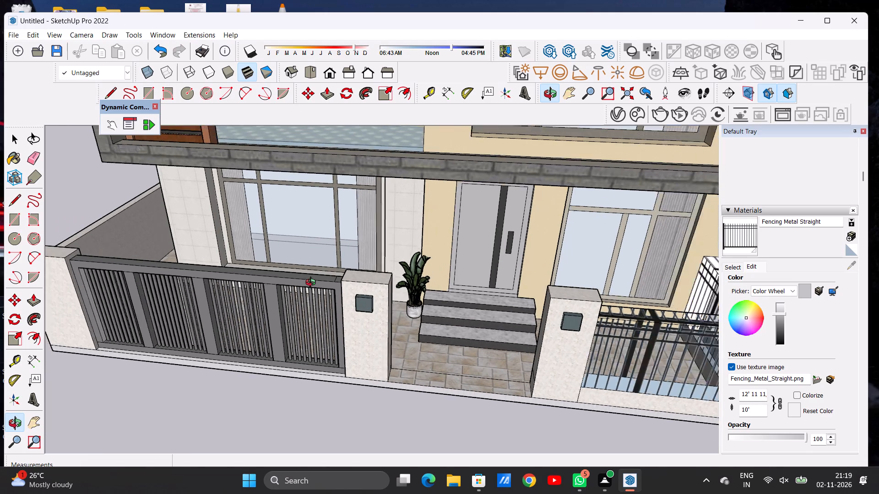
{"action": "scroll", "coordinate": [313, 284], "scroll_direction": "down", "scroll_amount": 1}
{"action": "left_click_drag", "start_coordinate": [301, 284], "coordinate": [468, 252]}
{"action": "left_click_drag", "start_coordinate": [296, 293], "coordinate": [373, 294]}
{"action": "scroll", "coordinate": [421, 270], "scroll_direction": "down", "scroll_amount": 2}
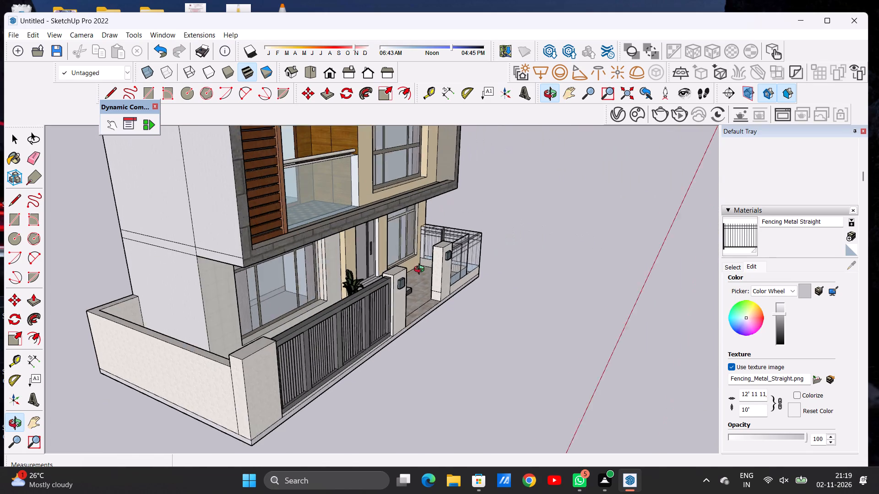
{"action": "scroll", "coordinate": [421, 270], "scroll_direction": "down", "scroll_amount": 2}
{"action": "left_click_drag", "start_coordinate": [324, 292], "coordinate": [478, 286]}
{"action": "left_click_drag", "start_coordinate": [359, 326], "coordinate": [420, 334]}
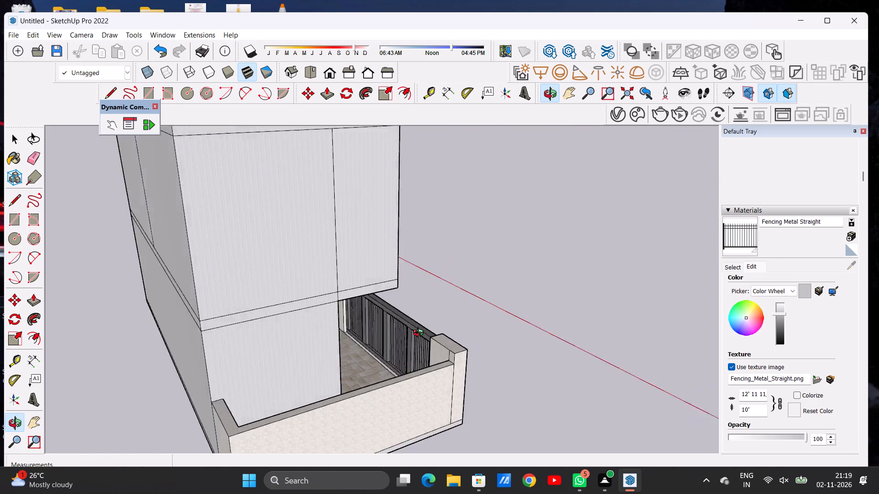
{"action": "left_click_drag", "start_coordinate": [420, 334], "coordinate": [252, 316]}
{"action": "left_click_drag", "start_coordinate": [440, 303], "coordinate": [212, 286]}
{"action": "scroll", "coordinate": [247, 309], "scroll_direction": "down", "scroll_amount": 8}
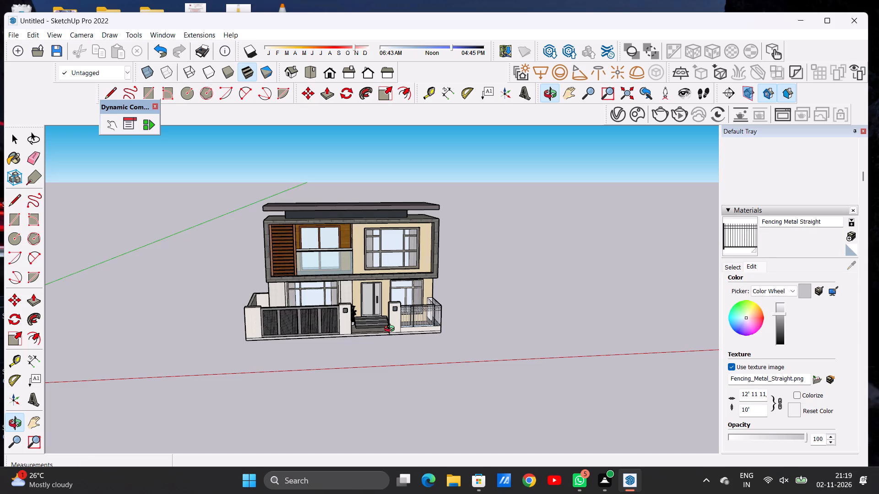
Inspect the fenced corner and the empty paving between the entrance steps and the metal fence from several angles.
{"action": "left_click_drag", "start_coordinate": [391, 330], "coordinate": [354, 336]}
{"action": "scroll", "coordinate": [441, 320], "scroll_direction": "up", "scroll_amount": 14}
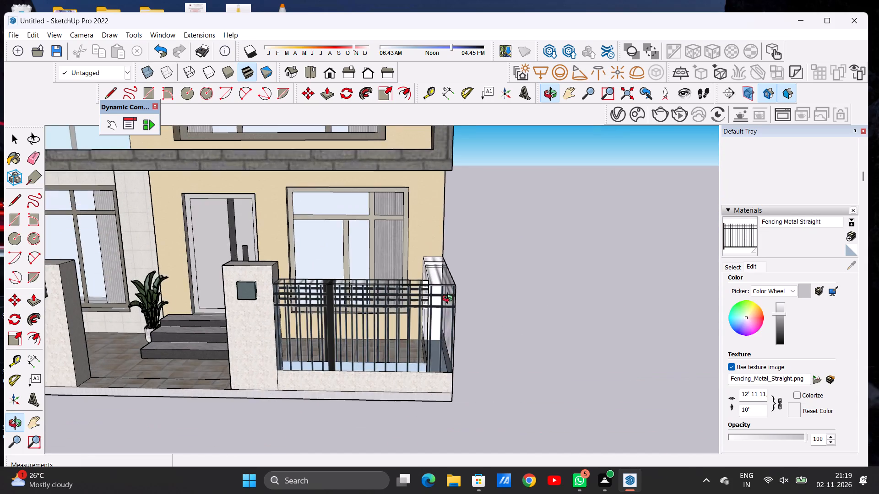
{"action": "left_click_drag", "start_coordinate": [468, 299], "coordinate": [539, 330]}
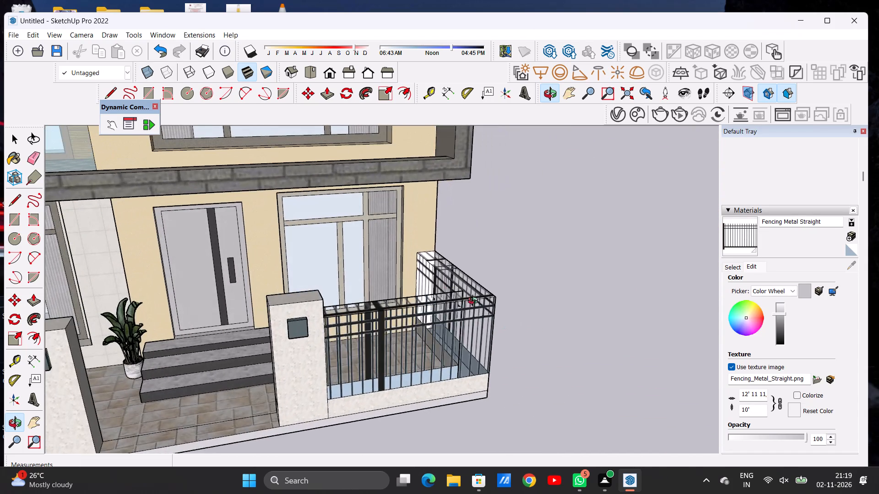
{"action": "left_click_drag", "start_coordinate": [393, 278], "coordinate": [487, 286]}
{"action": "left_click_drag", "start_coordinate": [491, 286], "coordinate": [322, 290]}
{"action": "scroll", "coordinate": [461, 324], "scroll_direction": "down", "scroll_amount": 3}
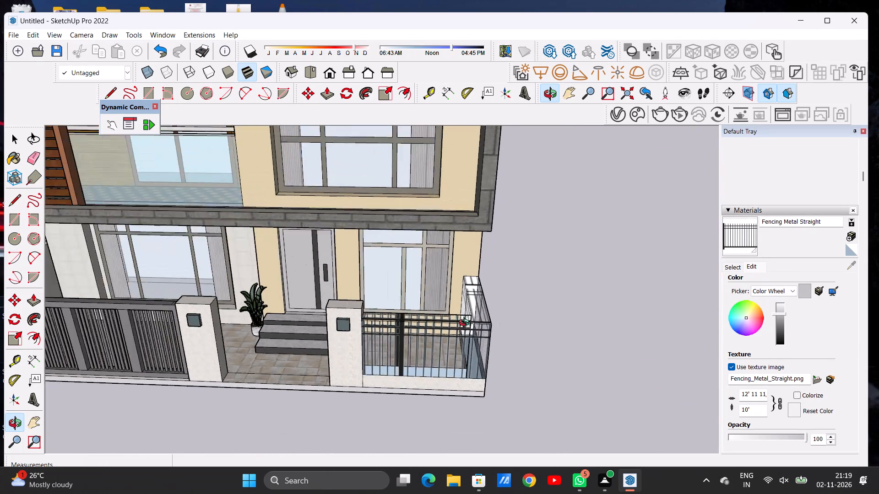
{"action": "scroll", "coordinate": [466, 324], "scroll_direction": "down", "scroll_amount": 9}
{"action": "left_click_drag", "start_coordinate": [396, 356], "coordinate": [446, 327]}
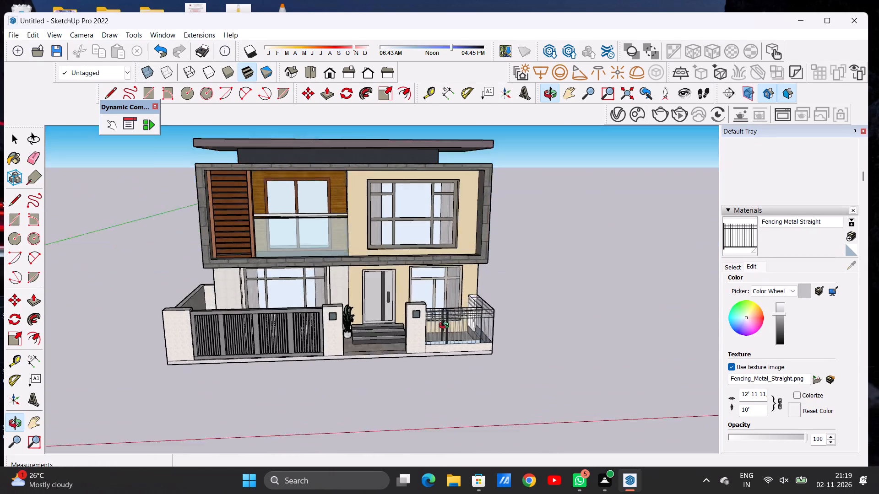
{"action": "left_click_drag", "start_coordinate": [446, 327], "coordinate": [508, 377]}
{"action": "scroll", "coordinate": [414, 305], "scroll_direction": "up", "scroll_amount": 8}
{"action": "scroll", "coordinate": [418, 295], "scroll_direction": "down", "scroll_amount": 1}
{"action": "scroll", "coordinate": [418, 295], "scroll_direction": "up", "scroll_amount": 3}
{"action": "left_click_drag", "start_coordinate": [389, 298], "coordinate": [429, 323]}
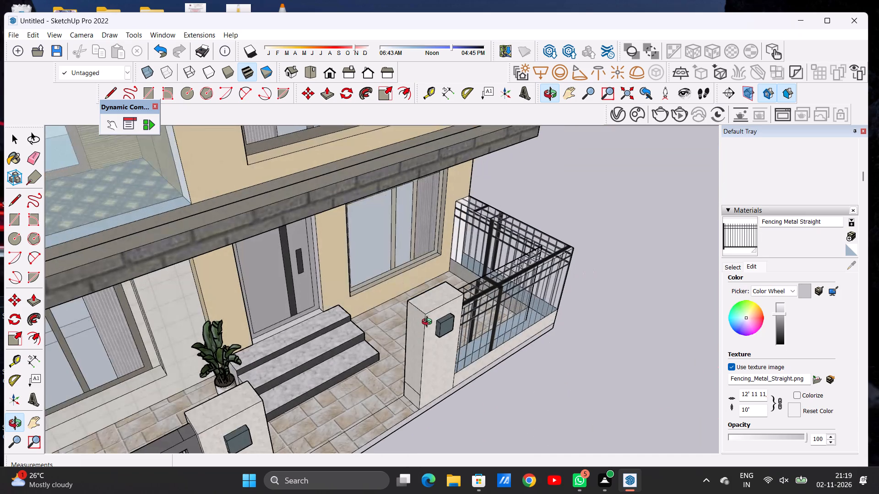
Import the Small+Bush+Planter model from Downloads and place it on the courtyard paving beside the entrance steps, behind the fence-side pillar.
{"action": "key", "text": "space"}
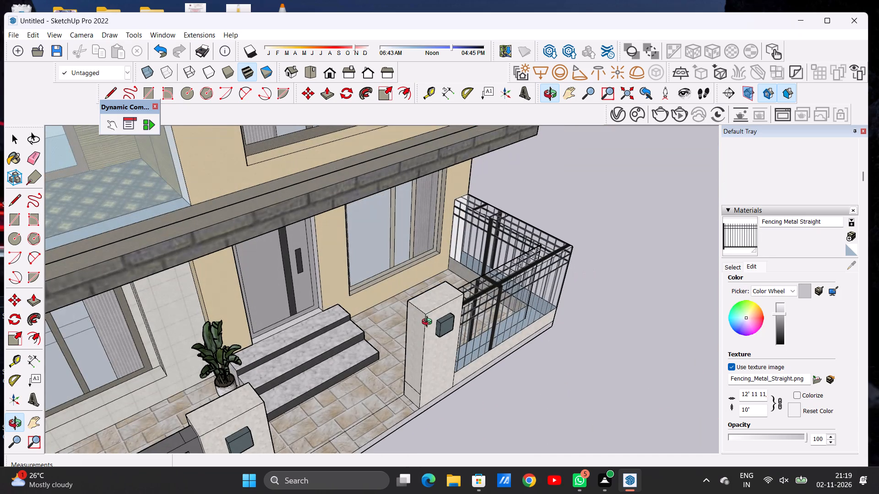
{"action": "left_click", "coordinate": [12, 36]}
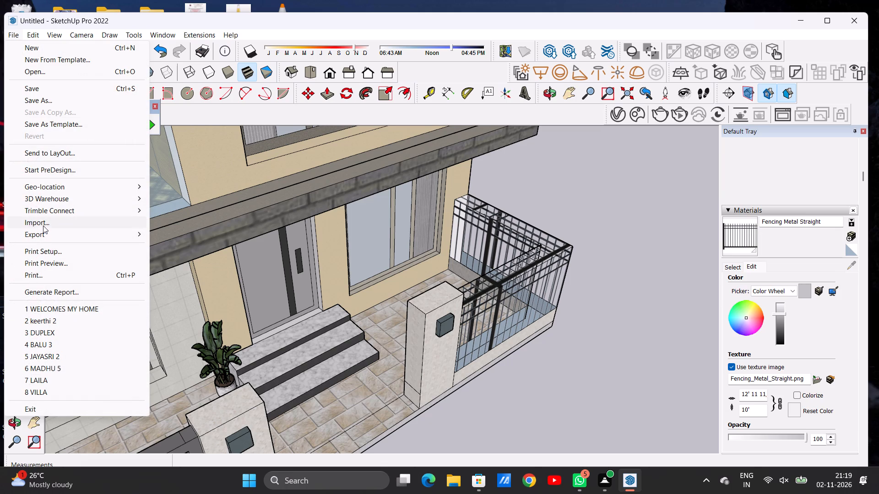
{"action": "left_click", "coordinate": [43, 224]}
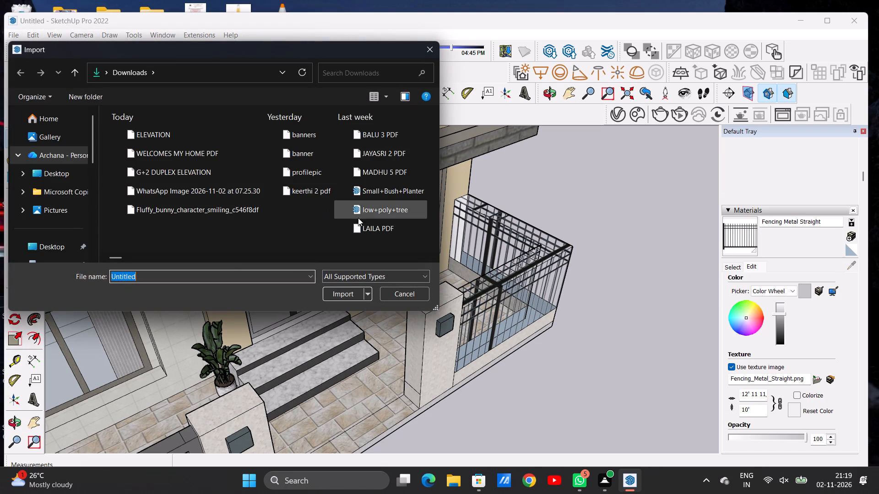
{"action": "double_click", "coordinate": [408, 193]}
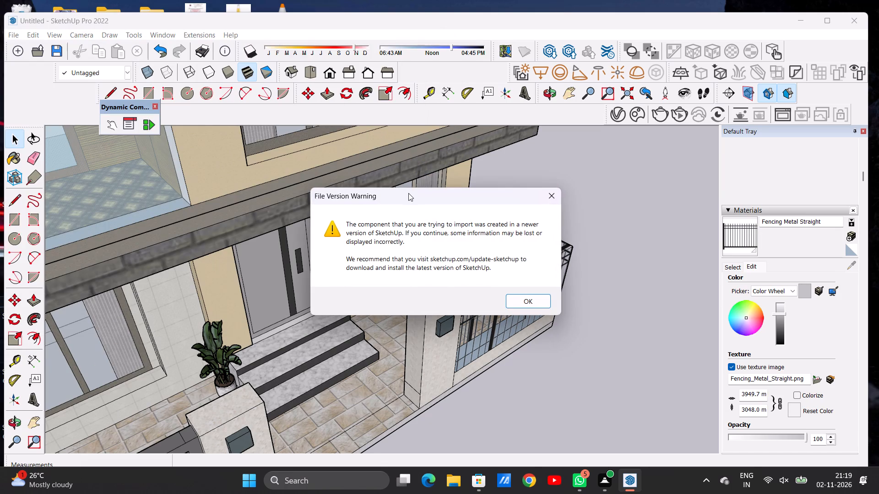
{"action": "left_click", "coordinate": [516, 300]}
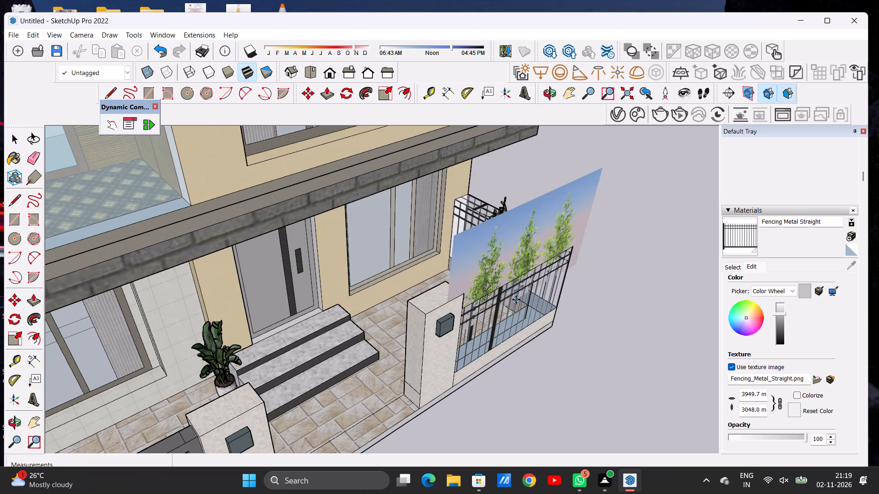
{"action": "scroll", "coordinate": [415, 301], "scroll_direction": "up", "scroll_amount": 5}
{"action": "scroll", "coordinate": [371, 377], "scroll_direction": "up", "scroll_amount": 3}
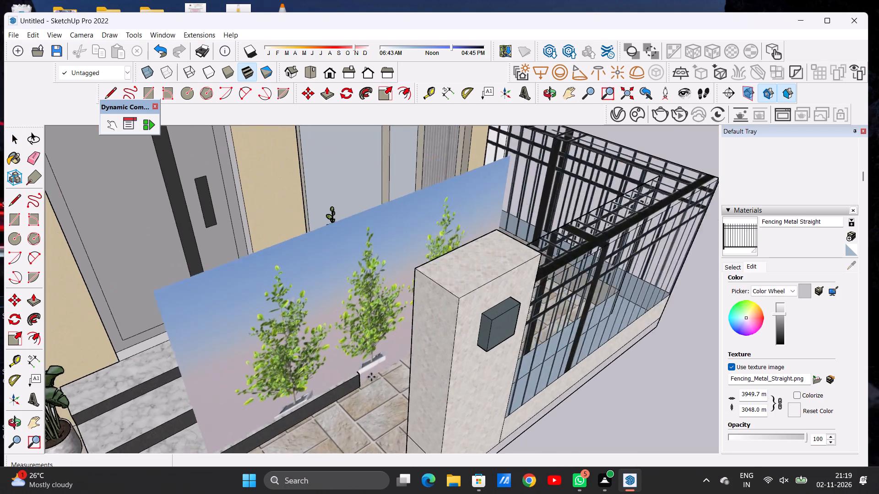
{"action": "scroll", "coordinate": [371, 377], "scroll_direction": "up", "scroll_amount": 2}
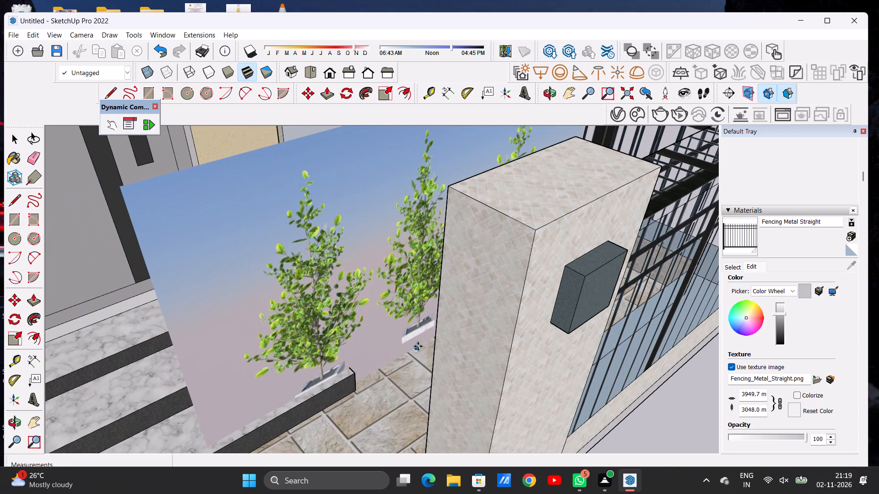
{"action": "left_click", "coordinate": [418, 346]}
{"action": "key", "text": "space"}
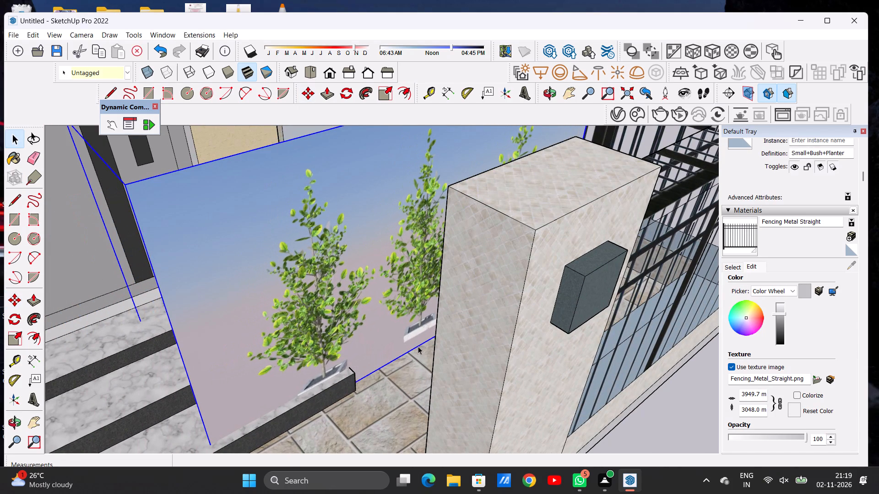
Delete the background picture of three trees from inside the Small+Bush+Planter component, leaving only the bush in its planter.
{"action": "scroll", "coordinate": [397, 338], "scroll_direction": "down", "scroll_amount": 5}
{"action": "scroll", "coordinate": [332, 326], "scroll_direction": "down", "scroll_amount": 6}
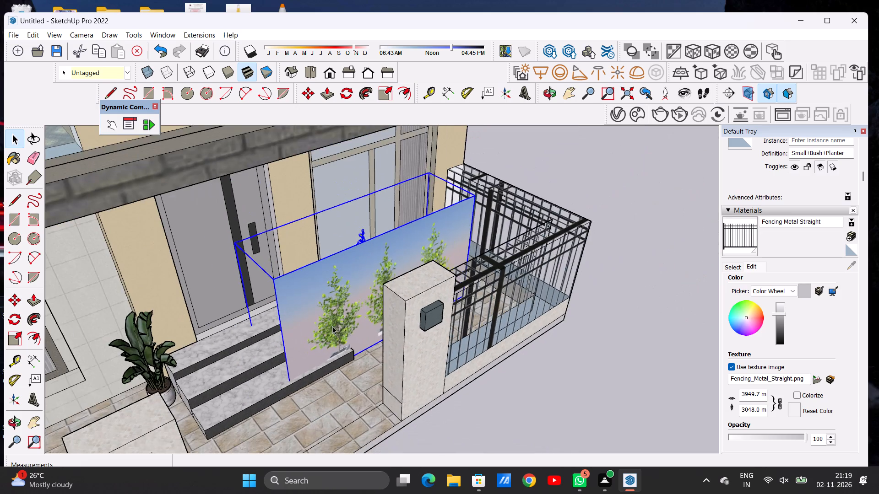
{"action": "scroll", "coordinate": [343, 328], "scroll_direction": "down", "scroll_amount": 3}
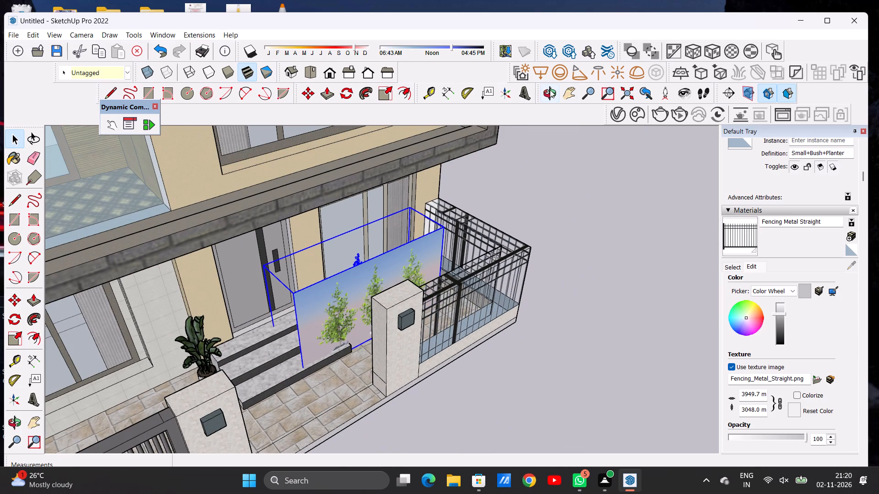
{"action": "left_click", "coordinate": [550, 90]}
{"action": "left_click_drag", "start_coordinate": [429, 271], "coordinate": [182, 285]}
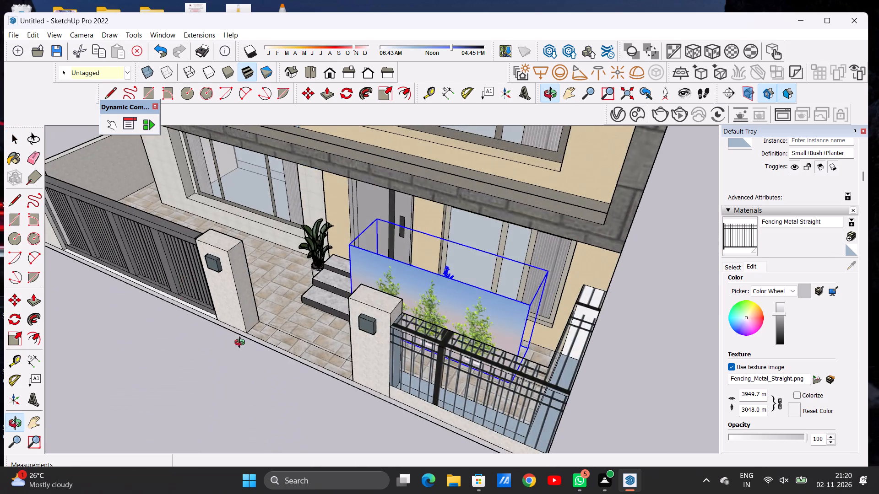
{"action": "scroll", "coordinate": [257, 346], "scroll_direction": "down", "scroll_amount": 7}
{"action": "left_click_drag", "start_coordinate": [445, 342], "coordinate": [338, 310]}
{"action": "scroll", "coordinate": [356, 309], "scroll_direction": "up", "scroll_amount": 2}
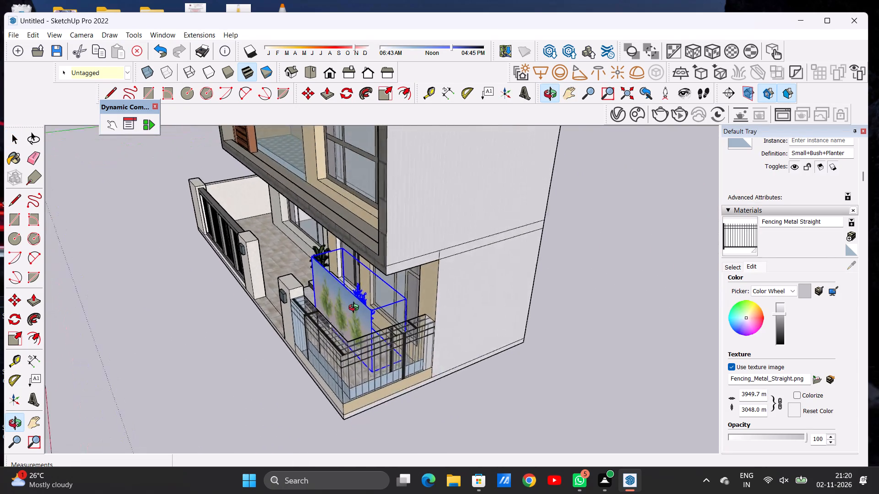
{"action": "scroll", "coordinate": [356, 309], "scroll_direction": "up", "scroll_amount": 10}
{"action": "key", "text": "space"}
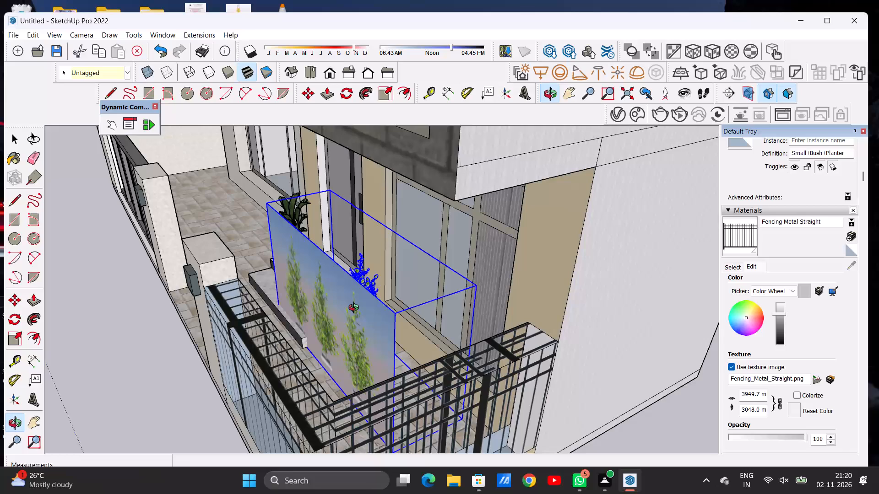
{"action": "right_click", "coordinate": [381, 307]}
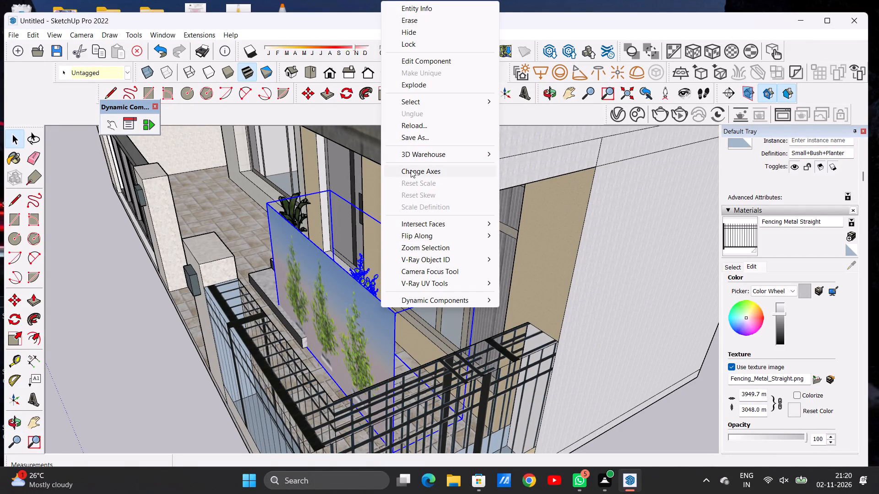
{"action": "left_click", "coordinate": [414, 63]}
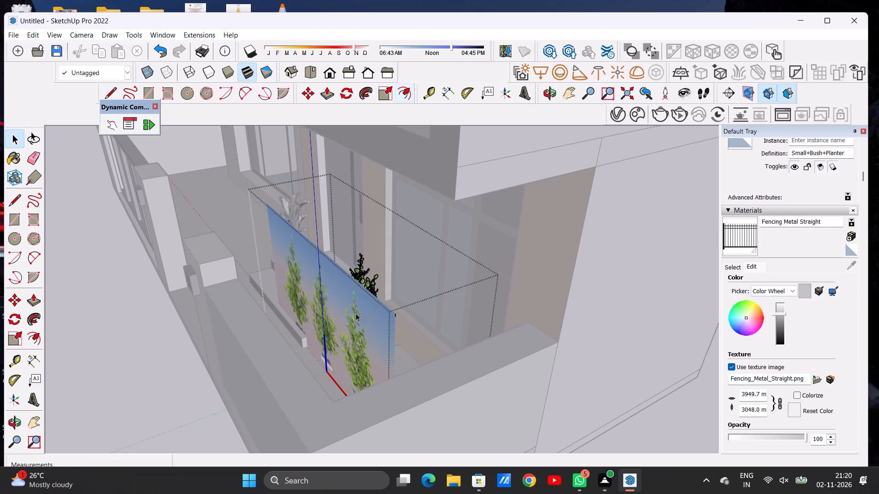
{"action": "left_click", "coordinate": [358, 326], "text": "ctrl"}
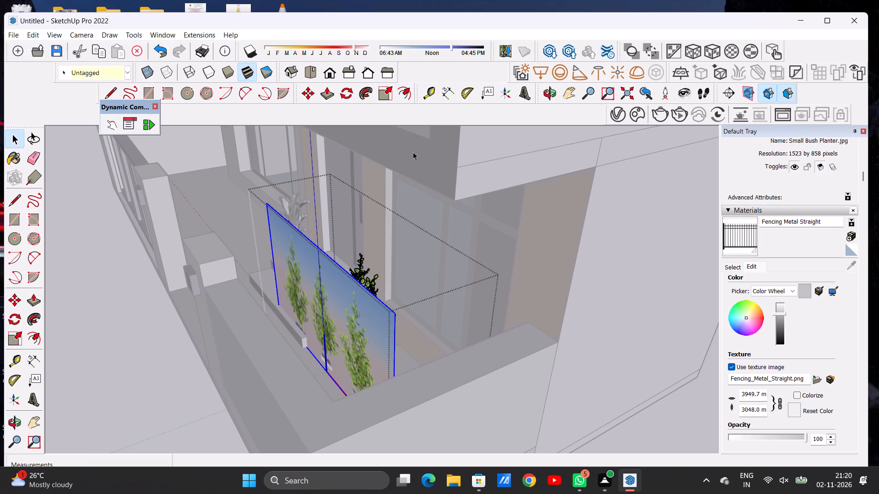
{"action": "key", "text": "Delete"}
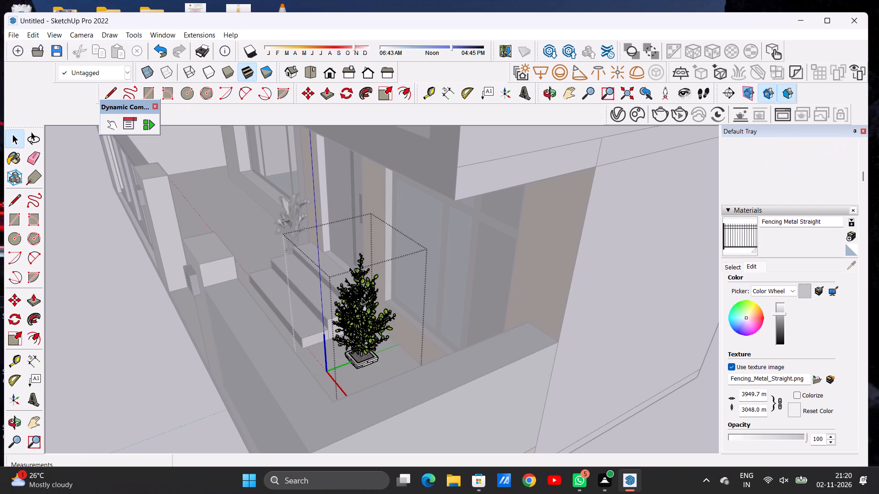
{"action": "right_click", "coordinate": [447, 293]}
{"action": "left_click", "coordinate": [463, 303]}
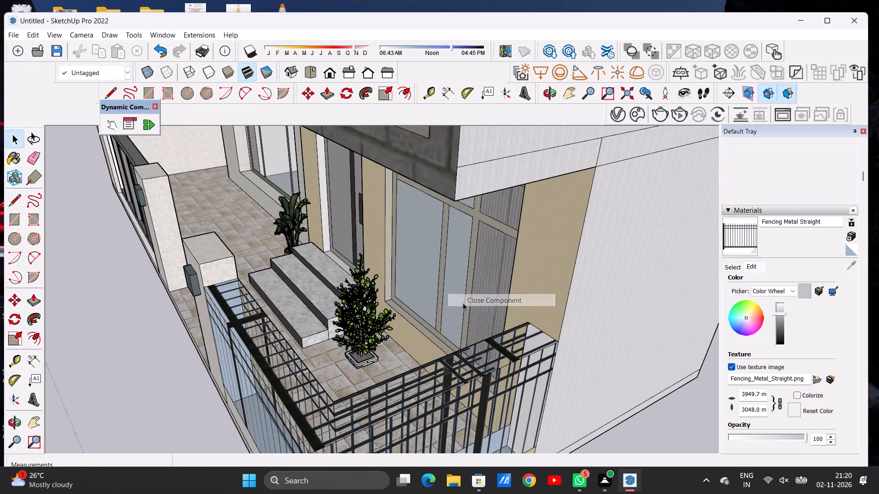
Inspect the bush planter beside the entrance steps from the front, above and the fence side, checking its position on the paving.
{"action": "scroll", "coordinate": [397, 316], "scroll_direction": "down", "scroll_amount": 5}
{"action": "scroll", "coordinate": [350, 319], "scroll_direction": "up", "scroll_amount": 4}
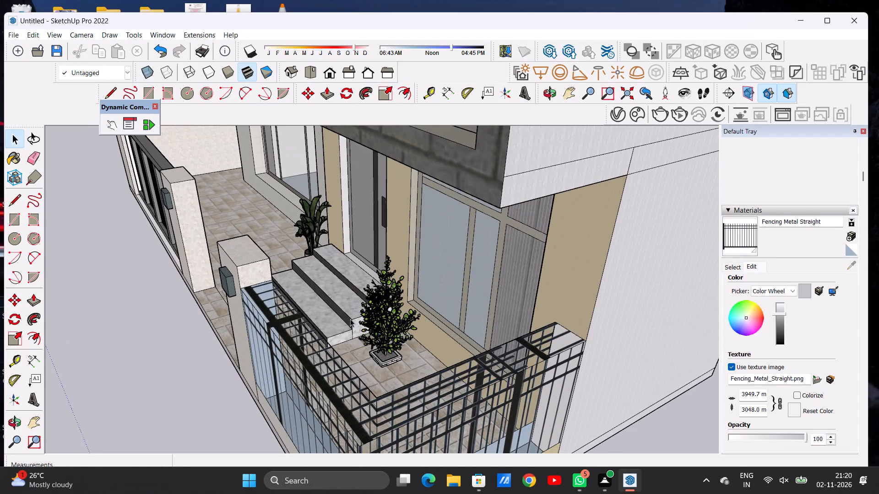
{"action": "left_click", "coordinate": [546, 93]}
{"action": "left_click_drag", "start_coordinate": [337, 304], "coordinate": [377, 304]}
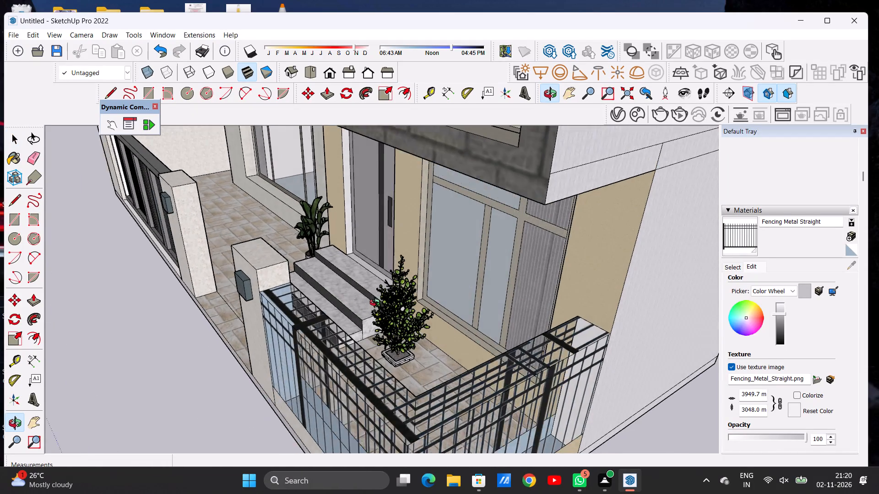
{"action": "left_click_drag", "start_coordinate": [377, 304], "coordinate": [429, 303]}
{"action": "scroll", "coordinate": [354, 307], "scroll_direction": "down", "scroll_amount": 8}
{"action": "left_click_drag", "start_coordinate": [344, 305], "coordinate": [530, 305]}
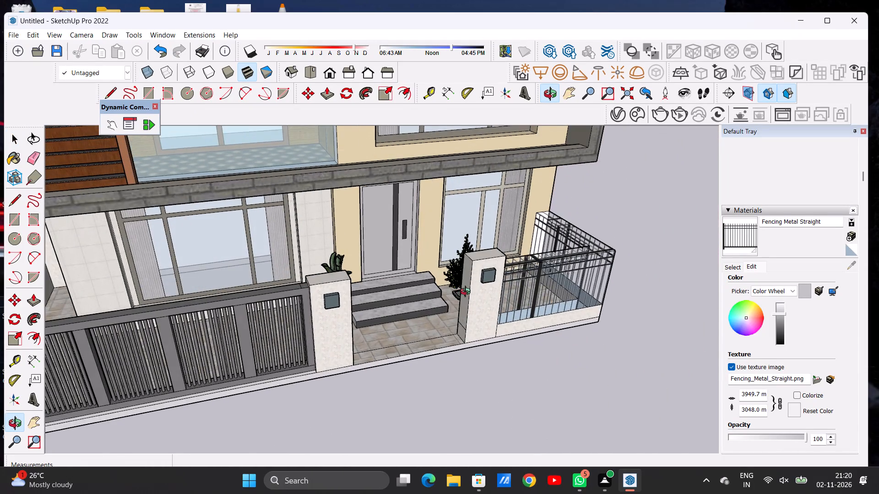
{"action": "scroll", "coordinate": [461, 263], "scroll_direction": "up", "scroll_amount": 8}
{"action": "left_click_drag", "start_coordinate": [445, 277], "coordinate": [501, 343]}
{"action": "scroll", "coordinate": [456, 264], "scroll_direction": "up", "scroll_amount": 2}
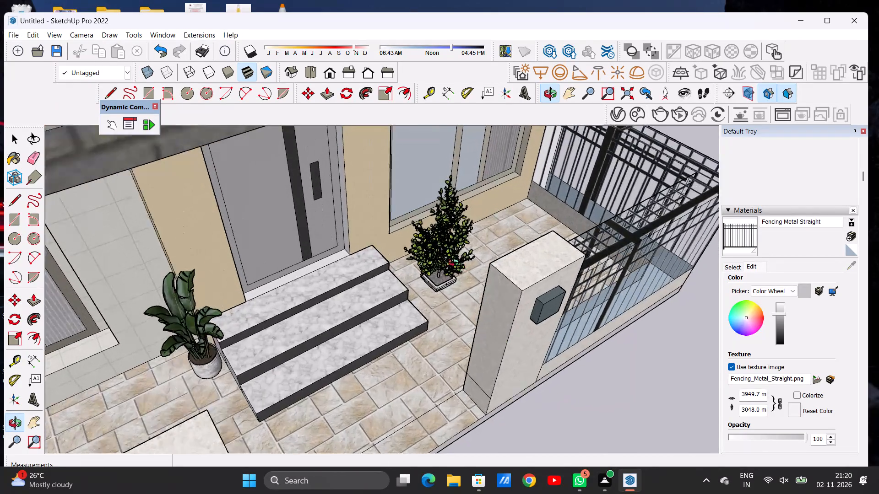
{"action": "scroll", "coordinate": [456, 264], "scroll_direction": "up", "scroll_amount": 8}
{"action": "left_click_drag", "start_coordinate": [440, 294], "coordinate": [411, 301]}
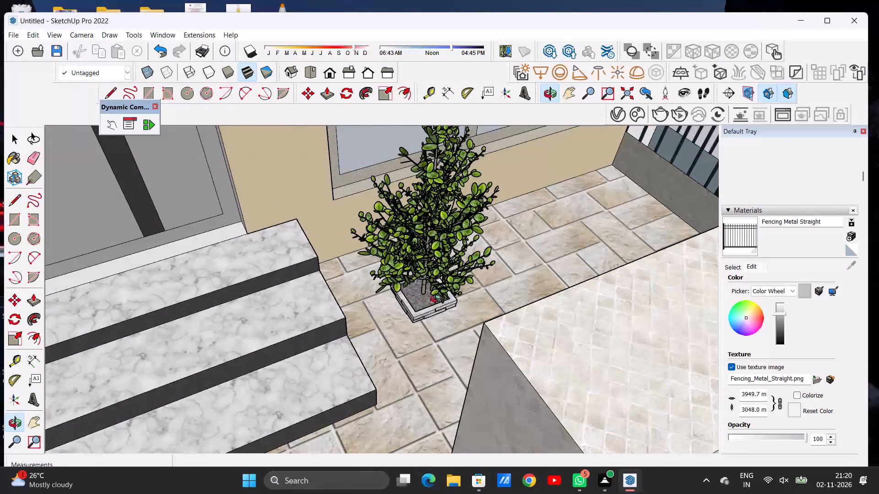
{"action": "scroll", "coordinate": [438, 300], "scroll_direction": "up", "scroll_amount": 6}
{"action": "scroll", "coordinate": [413, 301], "scroll_direction": "down", "scroll_amount": 13}
{"action": "left_click_drag", "start_coordinate": [511, 264], "coordinate": [500, 264]}
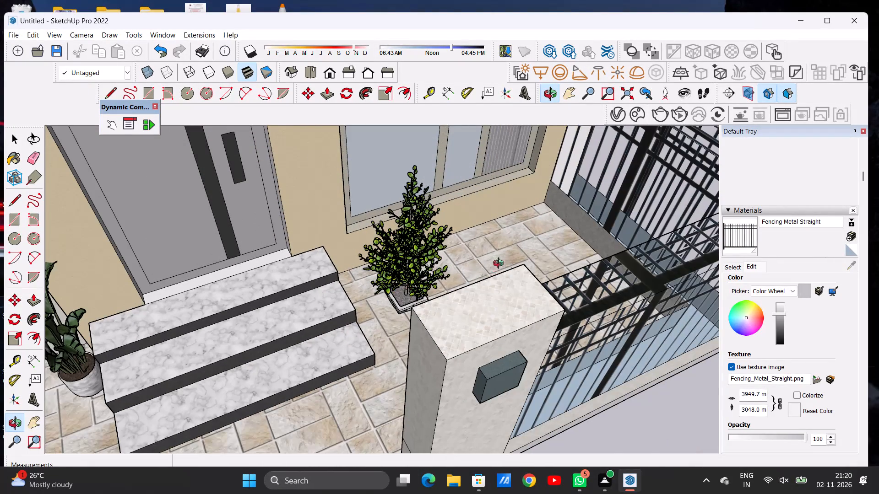
{"action": "left_click_drag", "start_coordinate": [500, 264], "coordinate": [302, 274]}
{"action": "left_click_drag", "start_coordinate": [465, 298], "coordinate": [293, 281]}
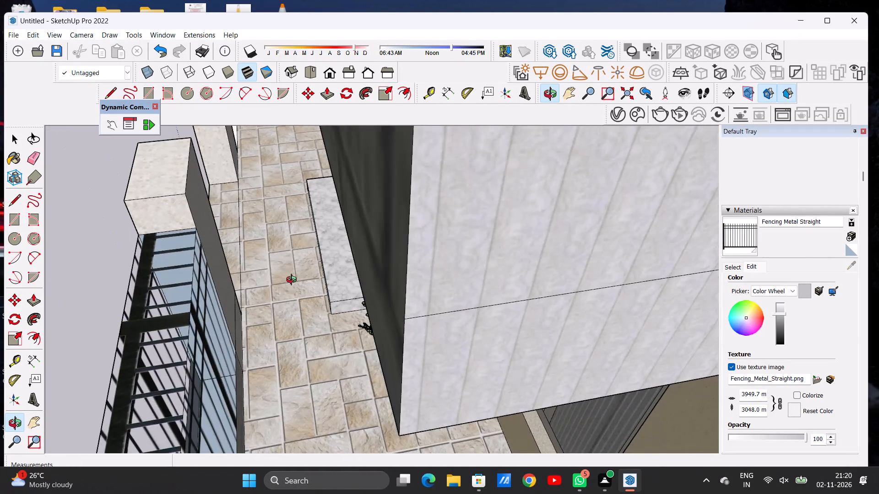
{"action": "left_click_drag", "start_coordinate": [293, 281], "coordinate": [360, 266]}
{"action": "scroll", "coordinate": [432, 317], "scroll_direction": "up", "scroll_amount": 11}
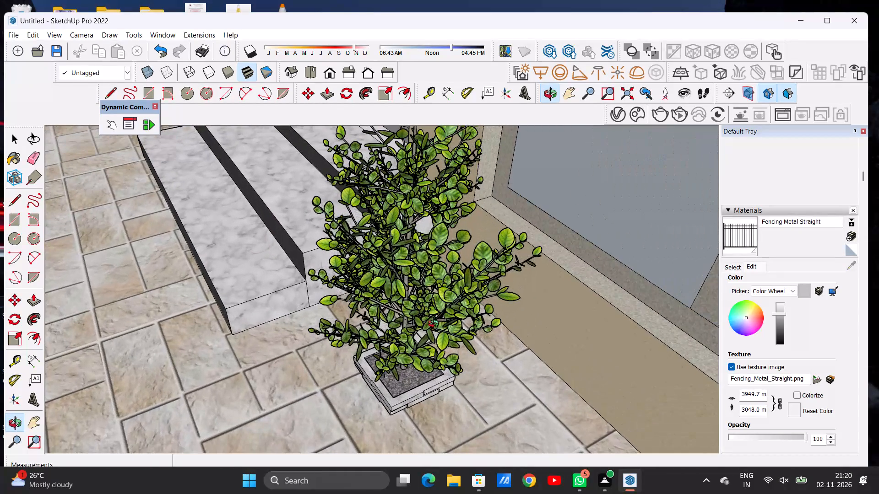
{"action": "scroll", "coordinate": [431, 326], "scroll_direction": "down", "scroll_amount": 9}
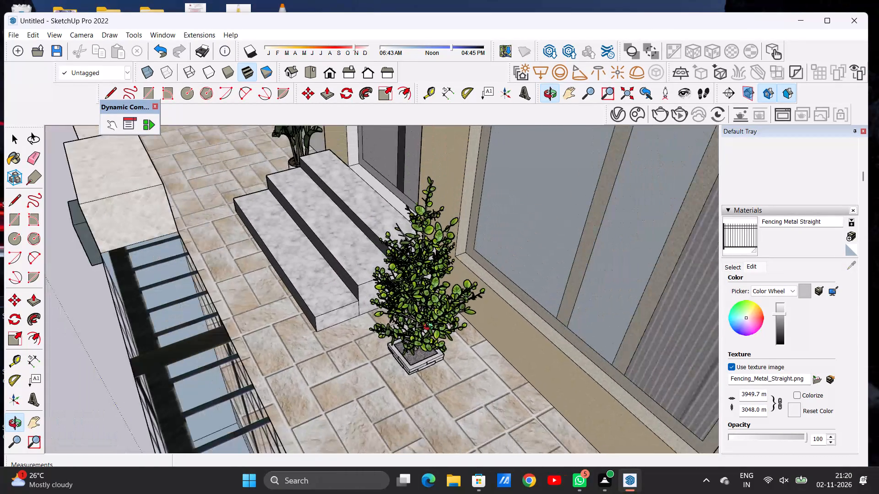
Move the bush planter about 10 11/16" toward the house, bringing its bounding-box corner to the base of the wall.
{"action": "key", "text": "space"}
{"action": "scroll", "coordinate": [423, 338], "scroll_direction": "down", "scroll_amount": 4}
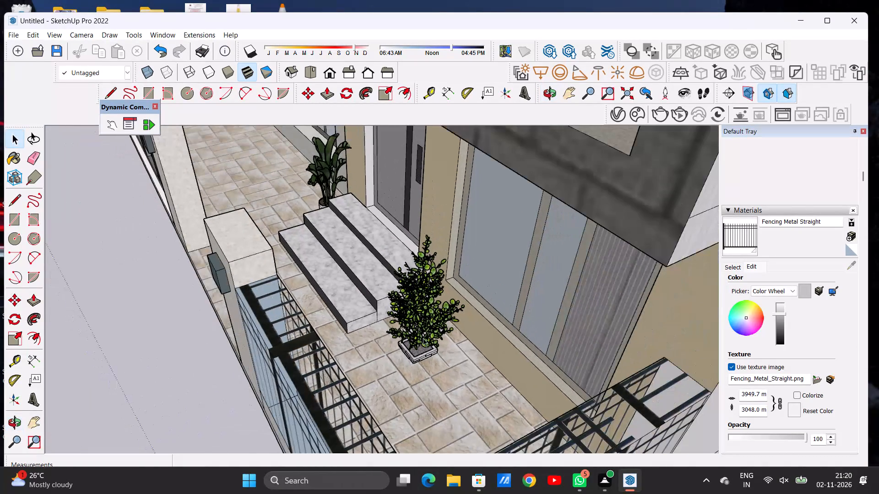
{"action": "left_click", "coordinate": [429, 348]}
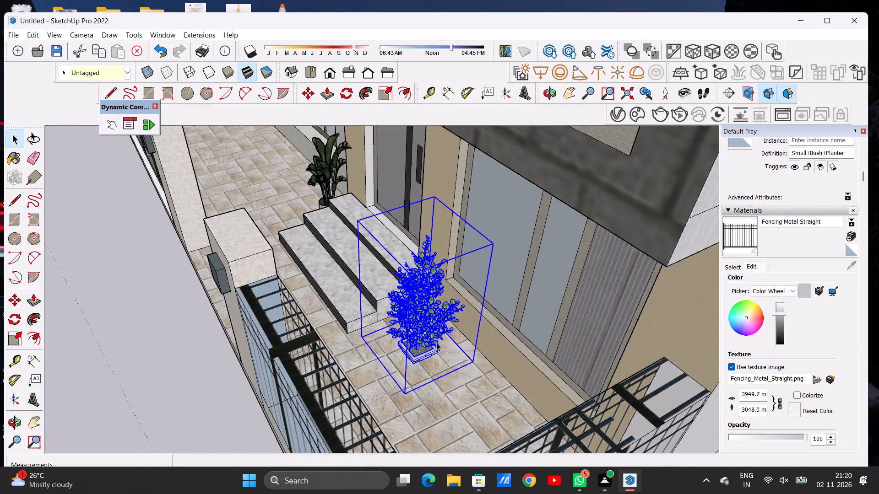
{"action": "left_click", "coordinate": [544, 93]}
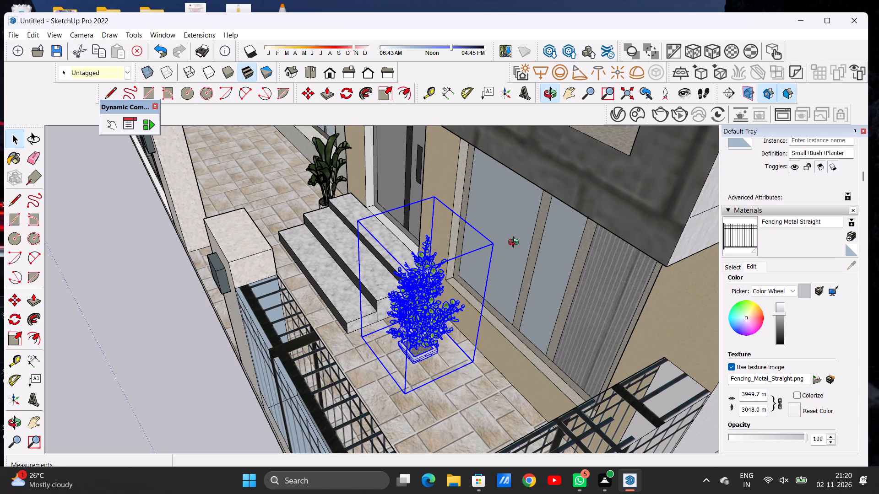
{"action": "left_click_drag", "start_coordinate": [492, 382], "coordinate": [423, 377]}
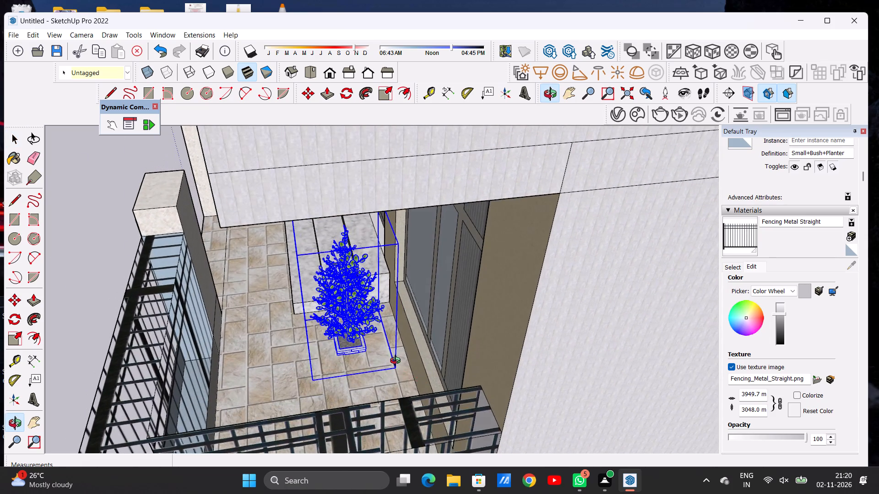
{"action": "scroll", "coordinate": [397, 362], "scroll_direction": "up", "scroll_amount": 10}
{"action": "key", "text": "m"}
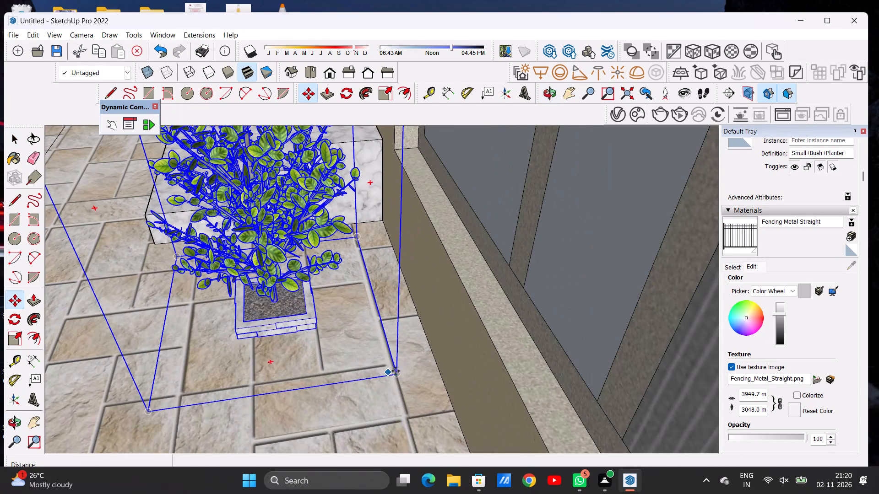
{"action": "left_click", "coordinate": [399, 370]}
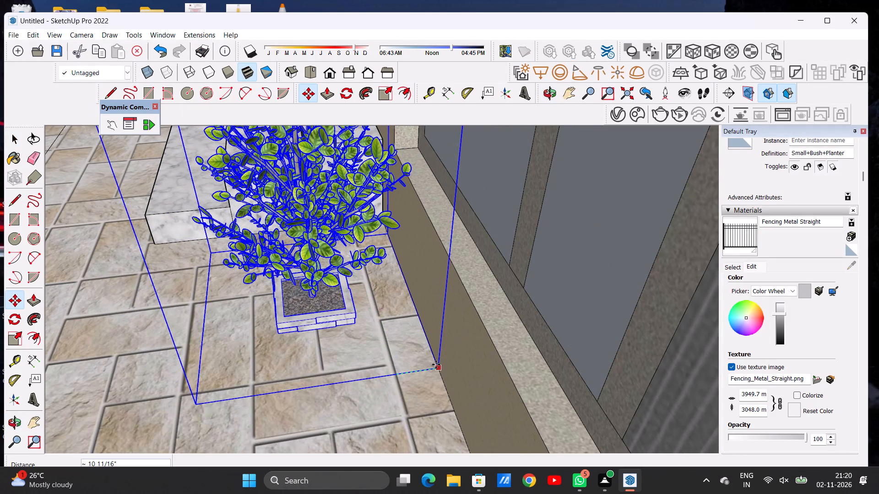
{"action": "left_click", "coordinate": [436, 365]}
{"action": "key", "text": "space"}
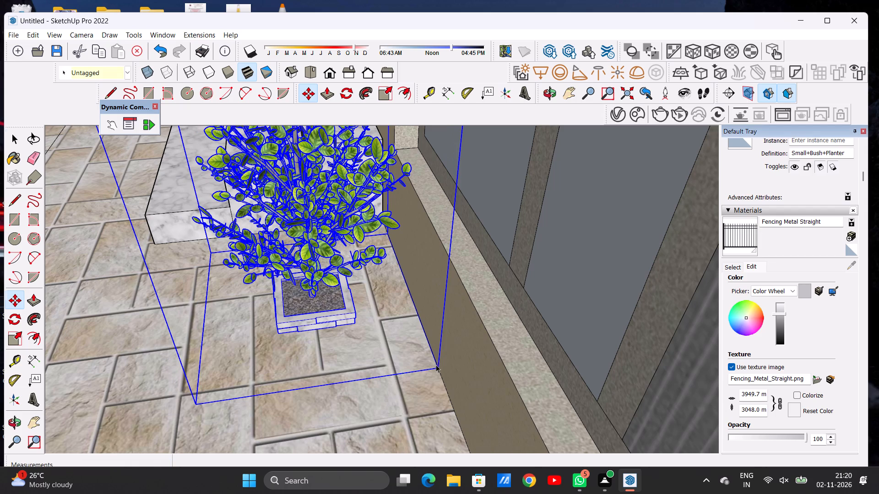
Move the bush planter about 8 7/8" further toward the house wall beneath the front window, and deselect it.
{"action": "type", "text": "M"}
{"action": "left_click", "coordinate": [193, 405]}
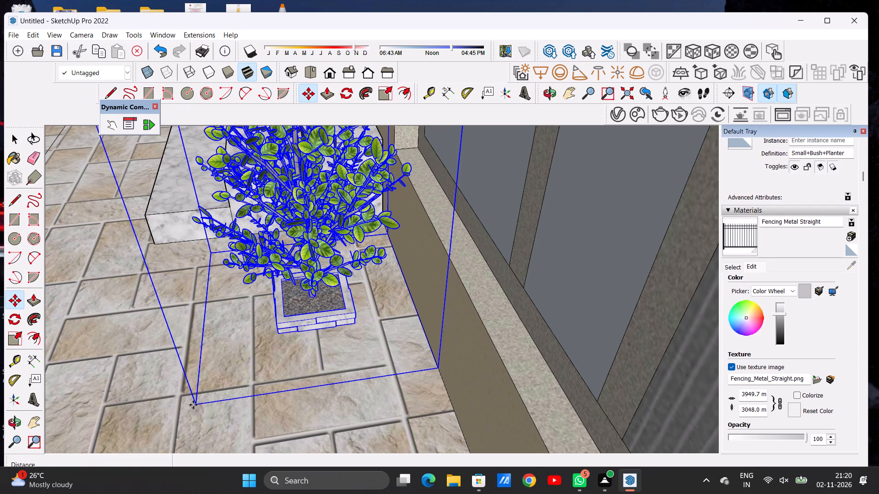
{"action": "left_click", "coordinate": [235, 402]}
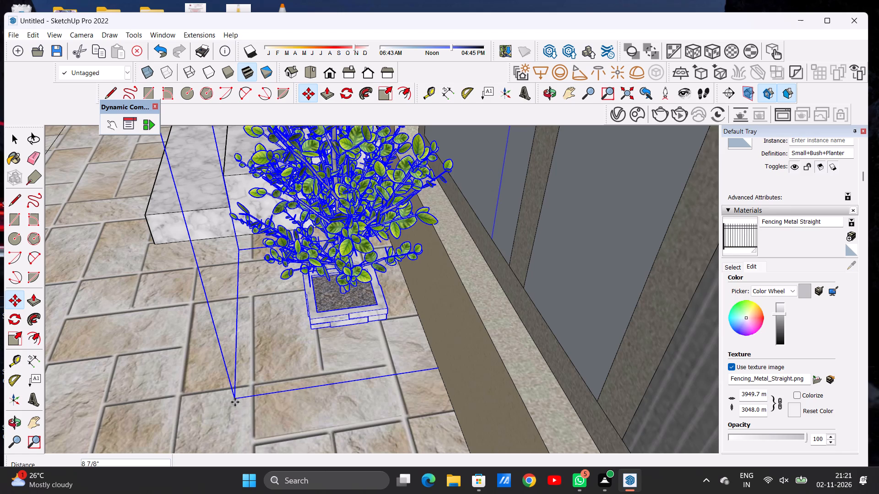
{"action": "key", "text": "space"}
{"action": "scroll", "coordinate": [302, 385], "scroll_direction": "down", "scroll_amount": 19}
{"action": "scroll", "coordinate": [375, 355], "scroll_direction": "up", "scroll_amount": 1}
{"action": "scroll", "coordinate": [382, 354], "scroll_direction": "down", "scroll_amount": 1}
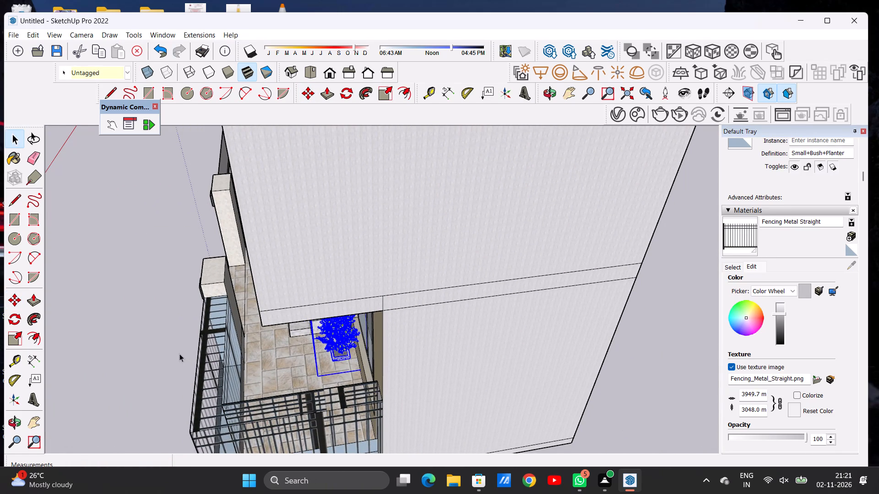
{"action": "left_click", "coordinate": [179, 354]}
Examine the bush planter's position relative to the entrance steps, window wall and gate pillar from several close and distant angles.
{"action": "scroll", "coordinate": [320, 341], "scroll_direction": "up", "scroll_amount": 4}
{"action": "scroll", "coordinate": [320, 341], "scroll_direction": "down", "scroll_amount": 1}
{"action": "scroll", "coordinate": [320, 341], "scroll_direction": "up", "scroll_amount": 4}
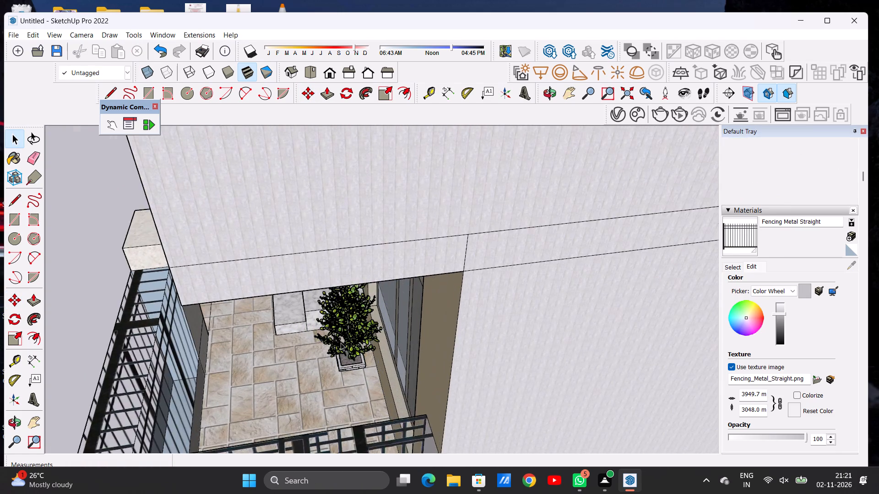
{"action": "scroll", "coordinate": [341, 343], "scroll_direction": "up", "scroll_amount": 3}
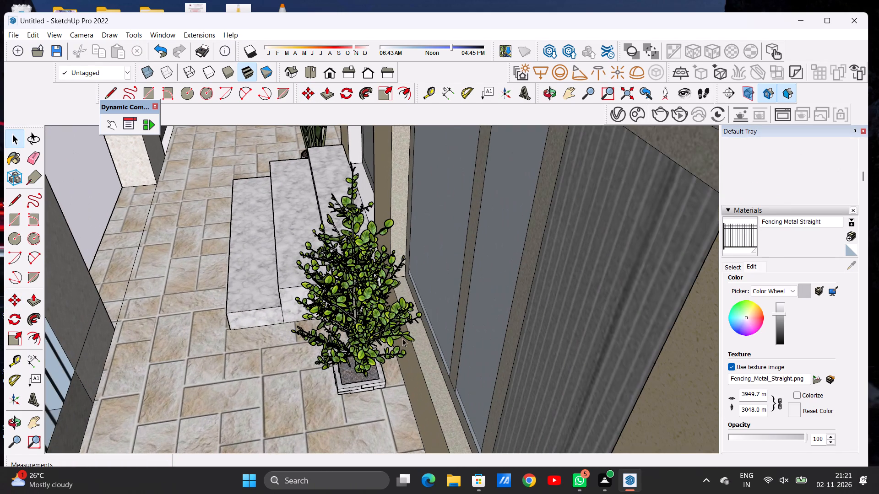
{"action": "key", "text": "o"}
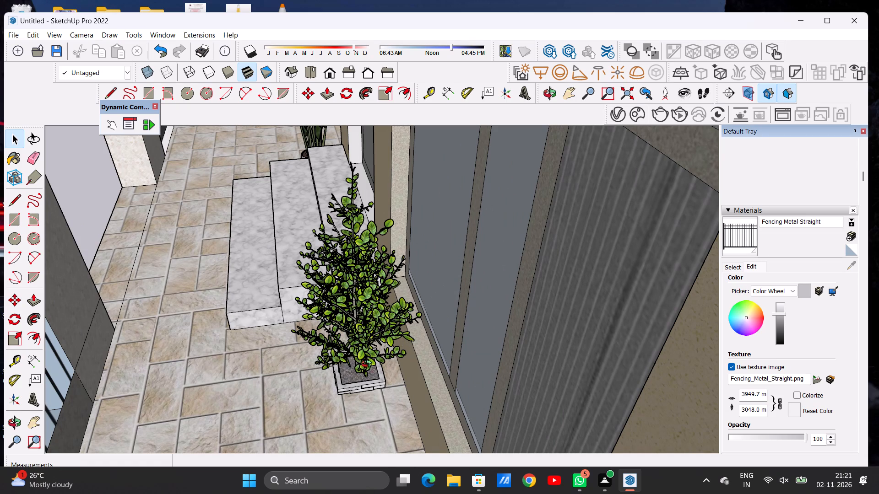
{"action": "left_click_drag", "start_coordinate": [369, 382], "coordinate": [427, 374]}
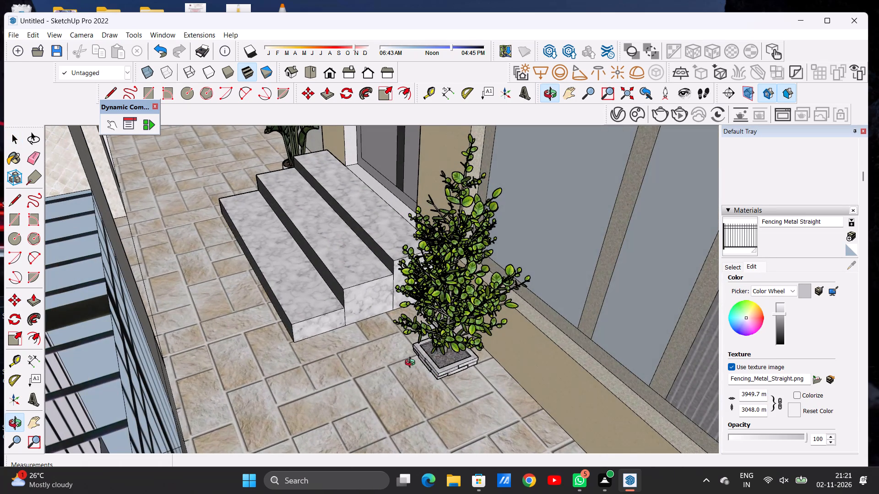
{"action": "scroll", "coordinate": [396, 363], "scroll_direction": "down", "scroll_amount": 3}
{"action": "left_click_drag", "start_coordinate": [363, 338], "coordinate": [477, 330]}
{"action": "scroll", "coordinate": [371, 344], "scroll_direction": "down", "scroll_amount": 8}
{"action": "left_click_drag", "start_coordinate": [364, 336], "coordinate": [587, 336]}
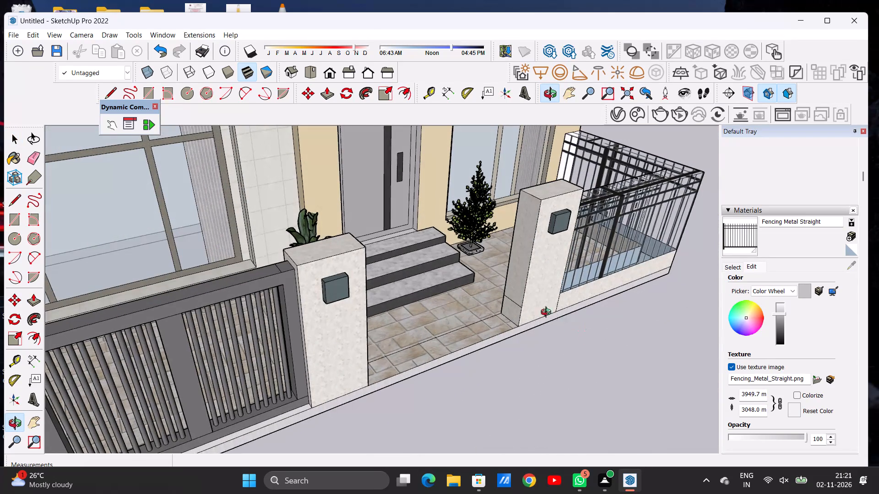
{"action": "scroll", "coordinate": [452, 221], "scroll_direction": "up", "scroll_amount": 11}
{"action": "left_click_drag", "start_coordinate": [458, 217], "coordinate": [543, 220]}
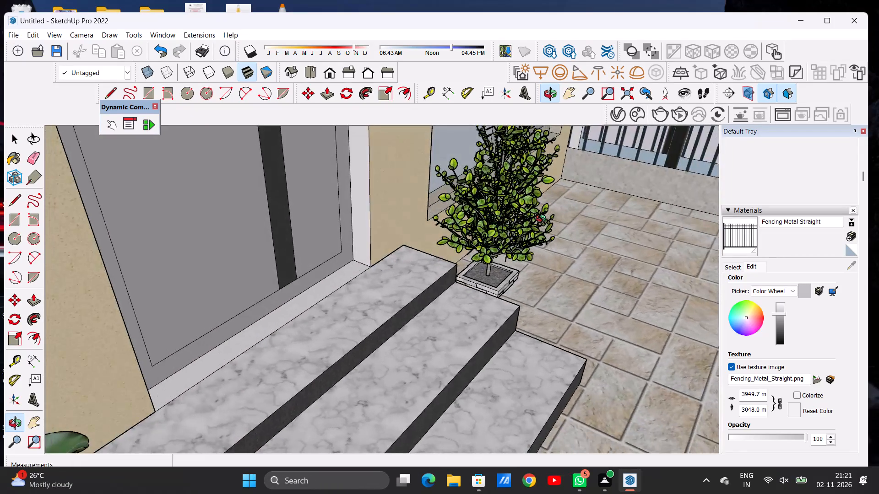
{"action": "left_click_drag", "start_coordinate": [543, 220], "coordinate": [462, 231]}
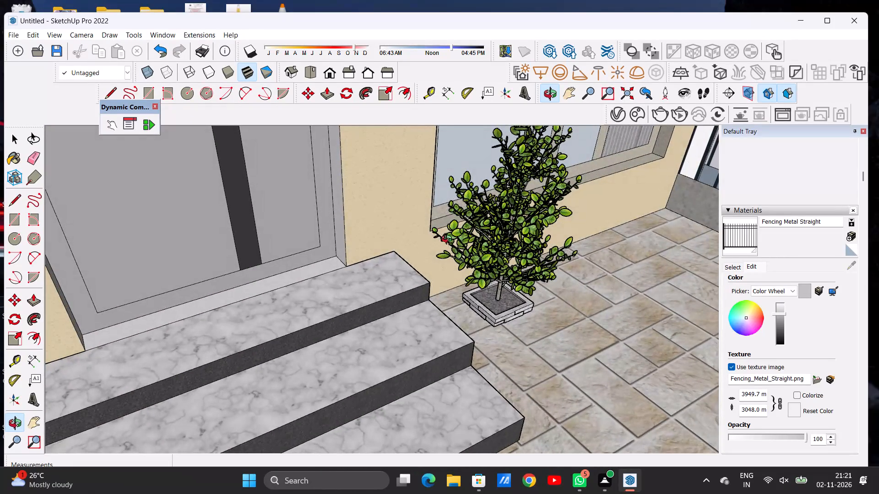
{"action": "scroll", "coordinate": [465, 285], "scroll_direction": "down", "scroll_amount": 3}
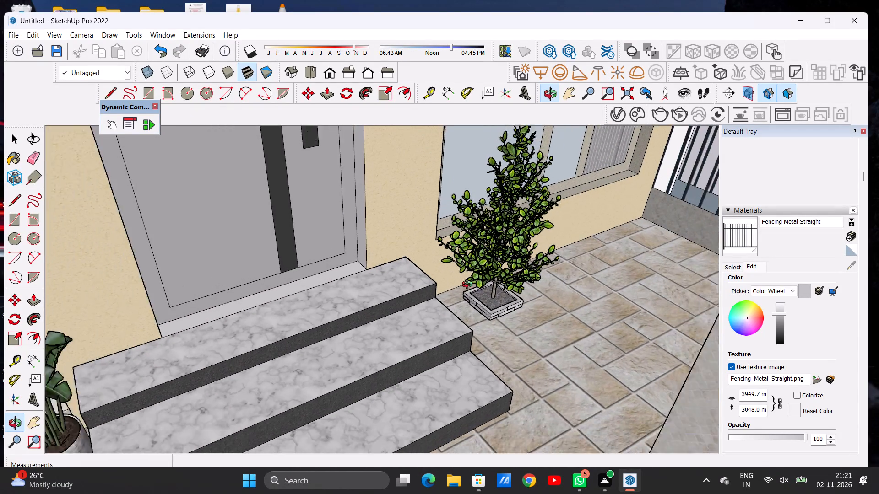
{"action": "scroll", "coordinate": [469, 285], "scroll_direction": "down", "scroll_amount": 10}
{"action": "left_click_drag", "start_coordinate": [461, 266], "coordinate": [534, 252]}
{"action": "scroll", "coordinate": [443, 249], "scroll_direction": "up", "scroll_amount": 8}
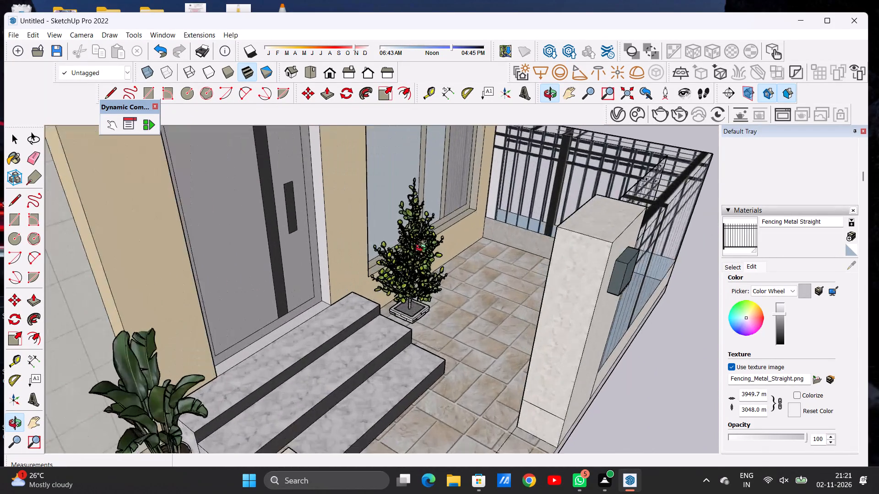
{"action": "scroll", "coordinate": [421, 249], "scroll_direction": "down", "scroll_amount": 1}
{"action": "scroll", "coordinate": [421, 249], "scroll_direction": "up", "scroll_amount": 1}
{"action": "scroll", "coordinate": [420, 249], "scroll_direction": "down", "scroll_amount": 1}
{"action": "scroll", "coordinate": [420, 249], "scroll_direction": "up", "scroll_amount": 13}
{"action": "left_click_drag", "start_coordinate": [375, 260], "coordinate": [417, 259]}
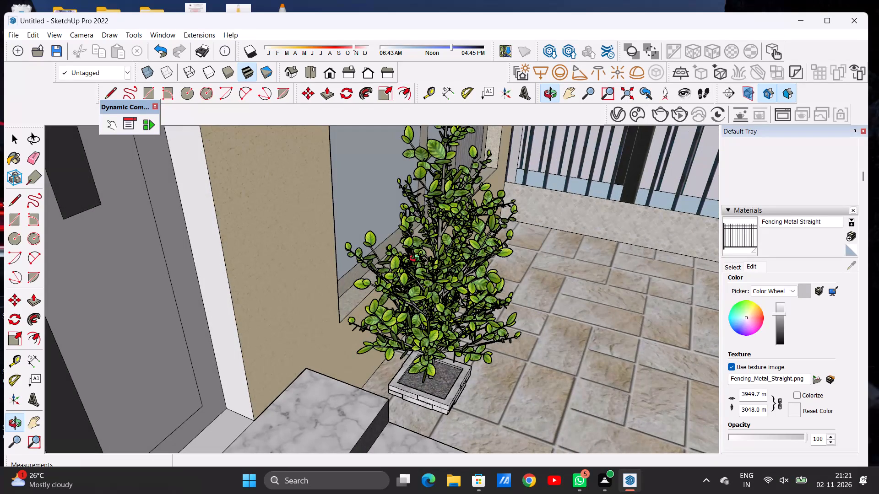
{"action": "scroll", "coordinate": [429, 282], "scroll_direction": "down", "scroll_amount": 7}
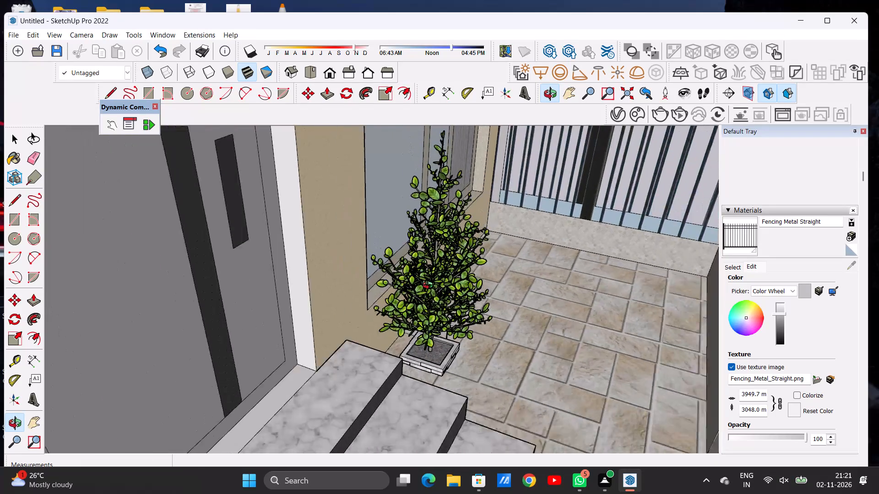
{"action": "left_click_drag", "start_coordinate": [418, 289], "coordinate": [318, 288]}
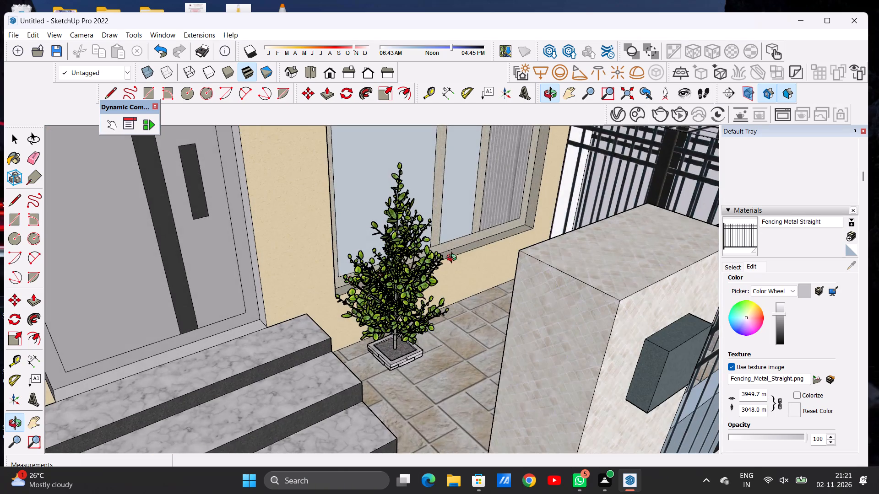
{"action": "left_click_drag", "start_coordinate": [454, 259], "coordinate": [194, 263]}
{"action": "left_click_drag", "start_coordinate": [391, 283], "coordinate": [318, 282]}
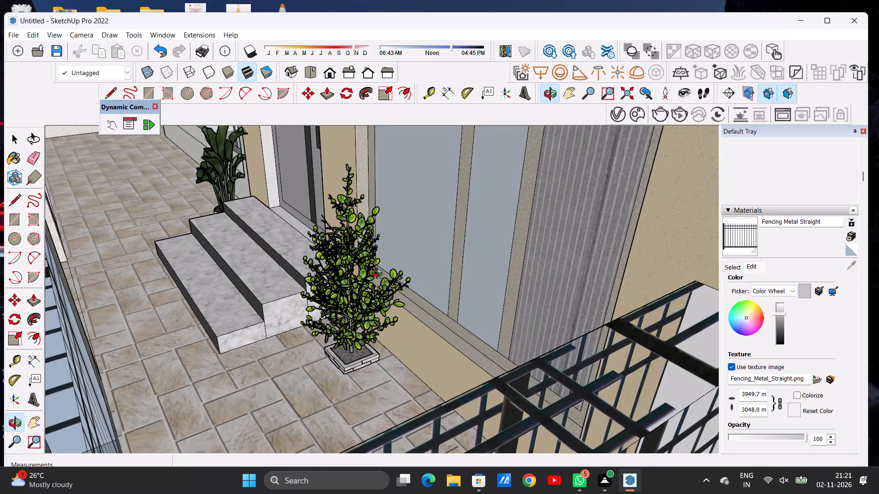
{"action": "scroll", "coordinate": [368, 273], "scroll_direction": "up", "scroll_amount": 4}
{"action": "left_click_drag", "start_coordinate": [375, 289], "coordinate": [350, 293]}
Move the bush planter beside the entrance steps about 7 7/16" away from the window wall, and deselect it.
{"action": "key", "text": "space"}
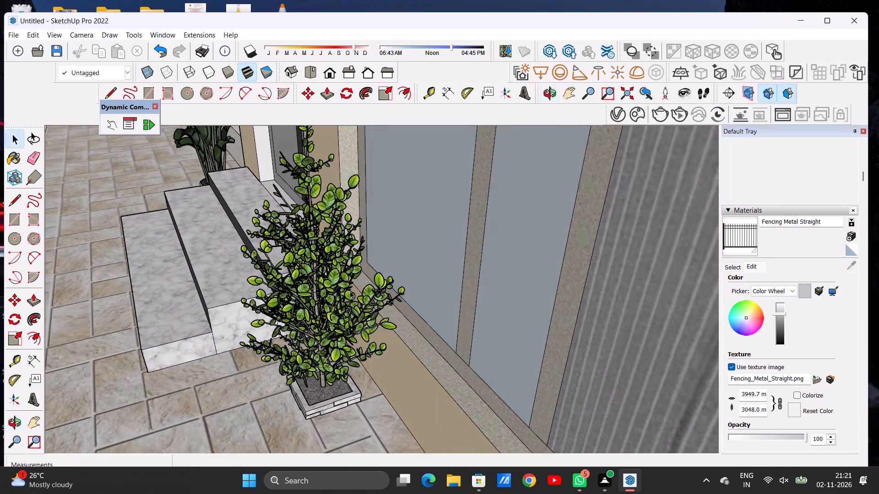
{"action": "left_click", "coordinate": [350, 291]}
{"action": "scroll", "coordinate": [352, 267], "scroll_direction": "down", "scroll_amount": 7}
{"action": "scroll", "coordinate": [350, 299], "scroll_direction": "up", "scroll_amount": 1}
{"action": "scroll", "coordinate": [350, 299], "scroll_direction": "down", "scroll_amount": 3}
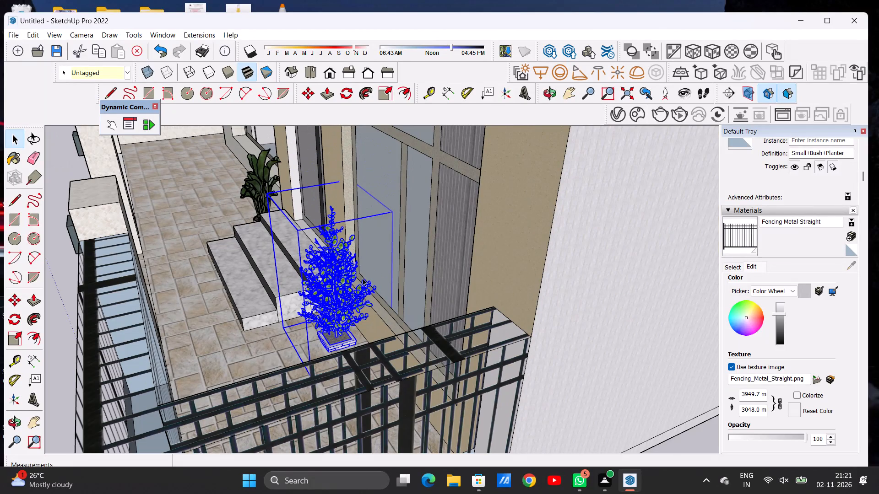
{"action": "left_click", "coordinate": [548, 96]}
{"action": "left_click_drag", "start_coordinate": [308, 354], "coordinate": [309, 383]}
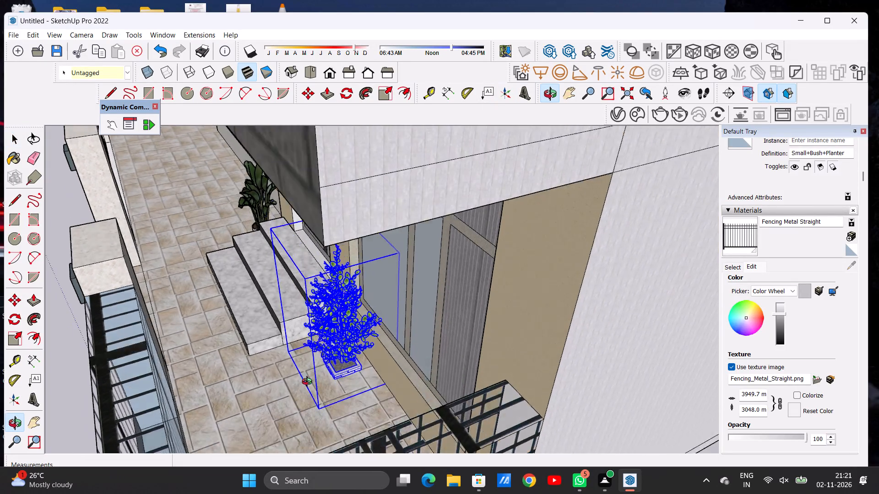
{"action": "left_click_drag", "start_coordinate": [309, 383], "coordinate": [308, 393]}
{"action": "left_click_drag", "start_coordinate": [310, 390], "coordinate": [309, 325]}
{"action": "scroll", "coordinate": [390, 301], "scroll_direction": "down", "scroll_amount": 8}
{"action": "scroll", "coordinate": [388, 301], "scroll_direction": "up", "scroll_amount": 1}
{"action": "scroll", "coordinate": [359, 294], "scroll_direction": "down", "scroll_amount": 1}
{"action": "scroll", "coordinate": [357, 295], "scroll_direction": "up", "scroll_amount": 1}
{"action": "scroll", "coordinate": [356, 295], "scroll_direction": "down", "scroll_amount": 12}
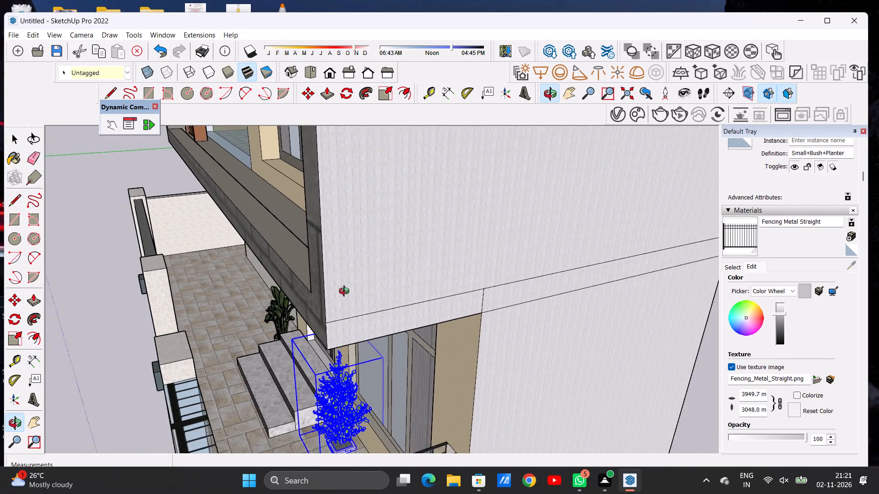
{"action": "scroll", "coordinate": [346, 292], "scroll_direction": "down", "scroll_amount": 4}
{"action": "scroll", "coordinate": [346, 291], "scroll_direction": "up", "scroll_amount": 1}
{"action": "scroll", "coordinate": [346, 293], "scroll_direction": "down", "scroll_amount": 15}
{"action": "scroll", "coordinate": [357, 368], "scroll_direction": "up", "scroll_amount": 16}
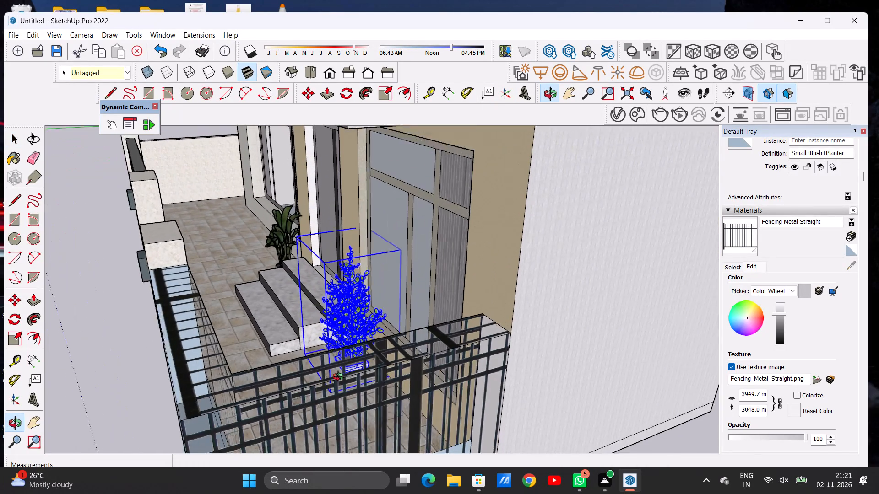
{"action": "left_click_drag", "start_coordinate": [331, 342], "coordinate": [291, 371]}
{"action": "scroll", "coordinate": [331, 344], "scroll_direction": "up", "scroll_amount": 1}
{"action": "scroll", "coordinate": [451, 279], "scroll_direction": "down", "scroll_amount": 12}
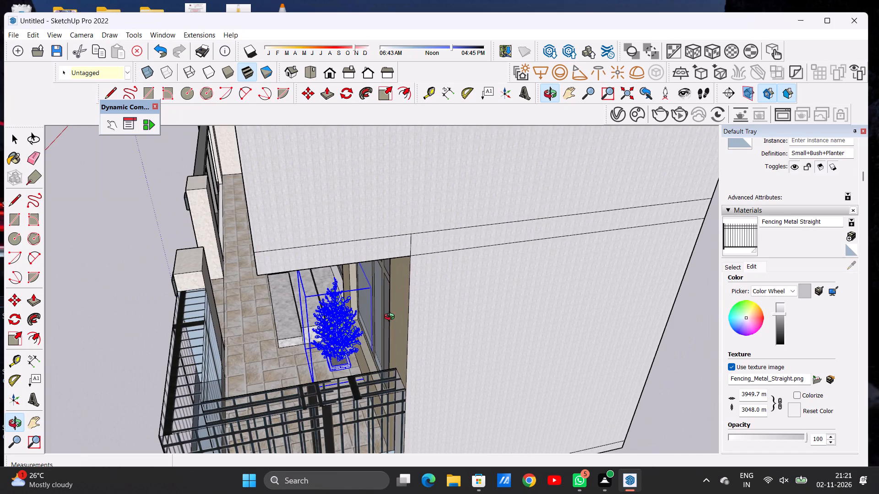
{"action": "scroll", "coordinate": [330, 369], "scroll_direction": "up", "scroll_amount": 14}
{"action": "left_click_drag", "start_coordinate": [323, 358], "coordinate": [326, 372]}
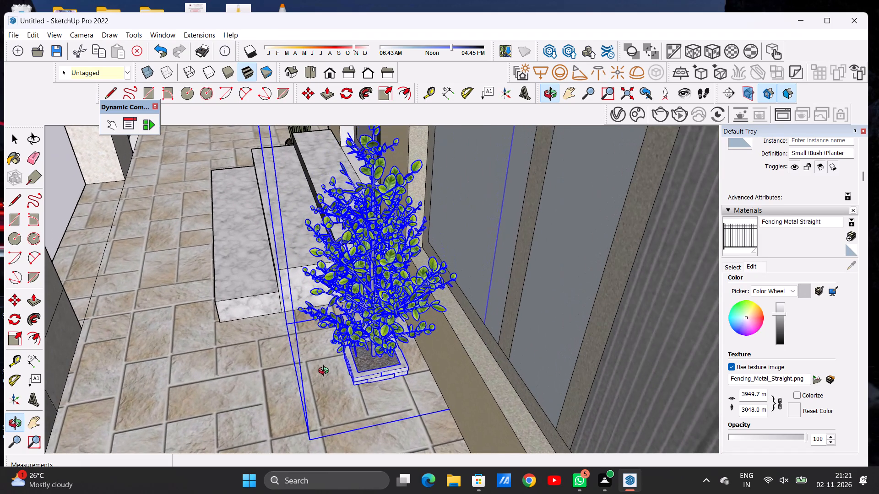
{"action": "key", "text": "m"}
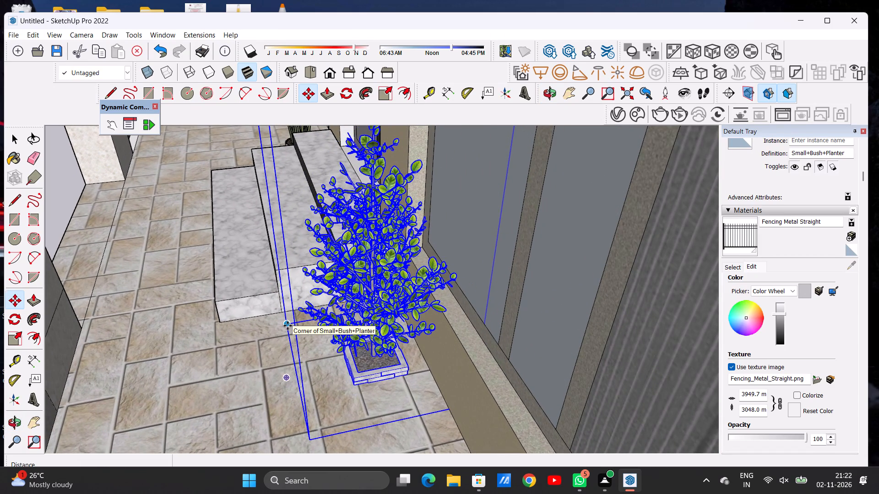
{"action": "left_click", "coordinate": [288, 321]}
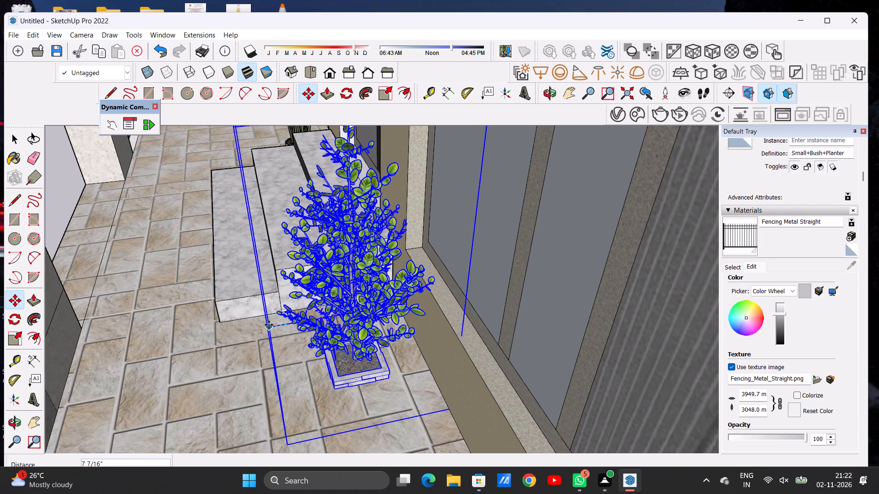
{"action": "left_click", "coordinate": [269, 325]}
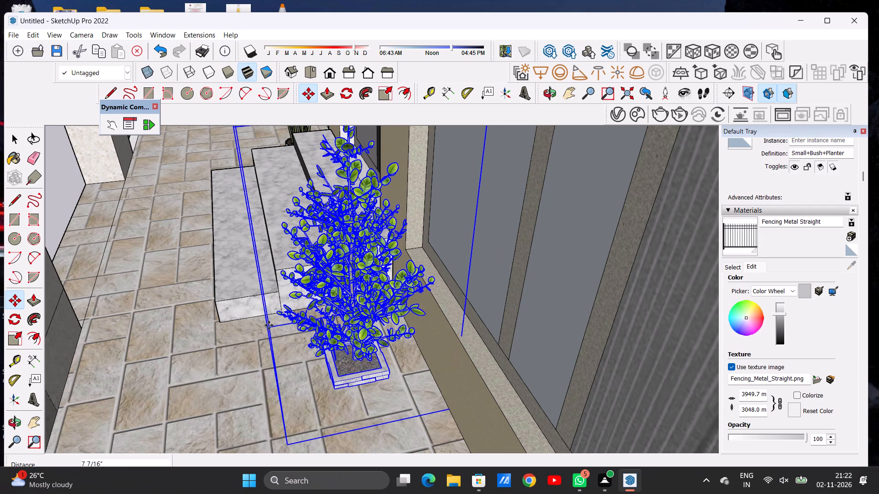
{"action": "key", "text": "space"}
{"action": "scroll", "coordinate": [293, 325], "scroll_direction": "down", "scroll_amount": 16}
{"action": "scroll", "coordinate": [362, 311], "scroll_direction": "up", "scroll_amount": 1}
{"action": "scroll", "coordinate": [362, 311], "scroll_direction": "down", "scroll_amount": 4}
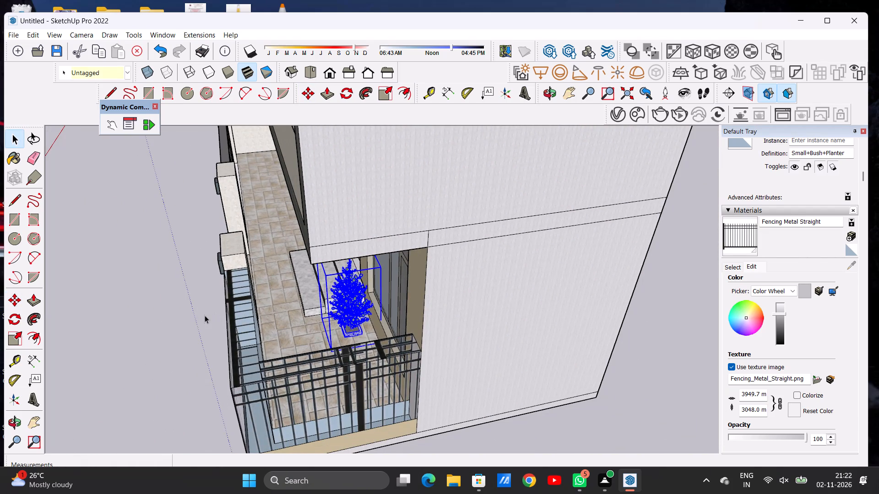
{"action": "left_click", "coordinate": [205, 315]}
Examine the bush planter's placement against the entrance steps, boundary fence and whole front facade from several angles.
{"action": "left_click", "coordinate": [551, 95]}
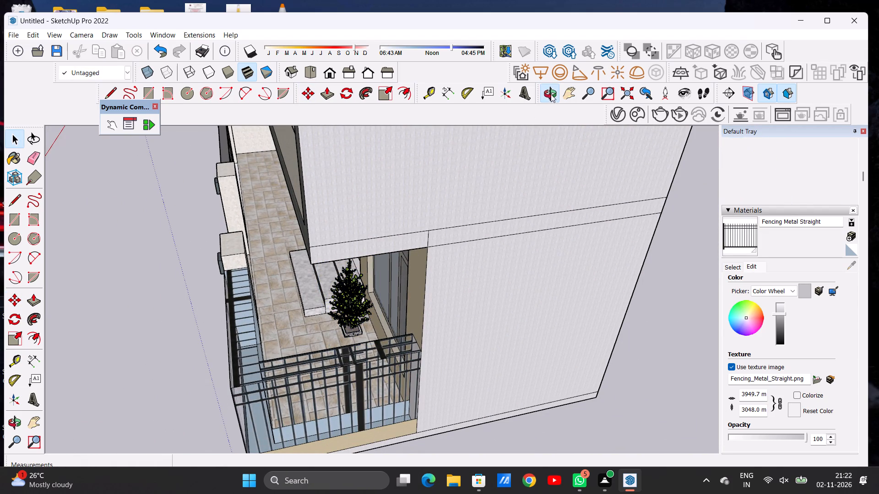
{"action": "left_click_drag", "start_coordinate": [329, 338], "coordinate": [465, 310]}
{"action": "scroll", "coordinate": [356, 341], "scroll_direction": "down", "scroll_amount": 5}
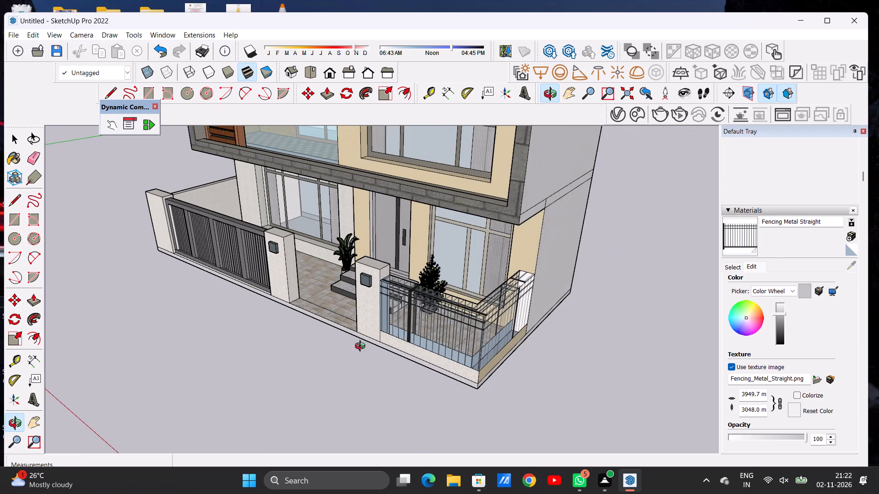
{"action": "left_click_drag", "start_coordinate": [345, 306], "coordinate": [559, 303]}
{"action": "left_click_drag", "start_coordinate": [449, 289], "coordinate": [534, 301]}
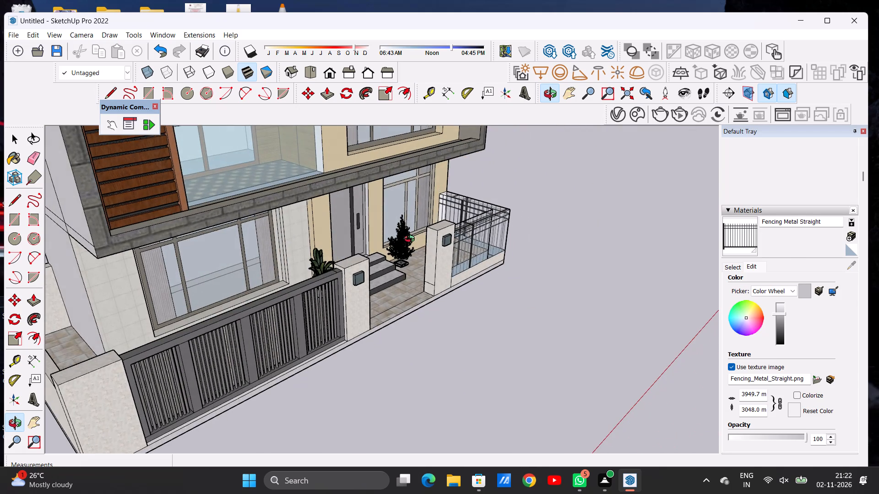
{"action": "scroll", "coordinate": [410, 240], "scroll_direction": "up", "scroll_amount": 13}
{"action": "scroll", "coordinate": [394, 275], "scroll_direction": "down", "scroll_amount": 9}
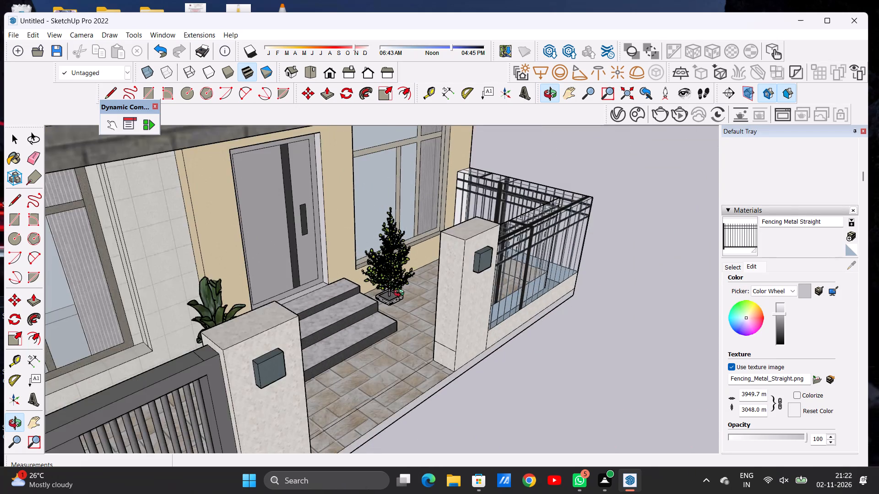
{"action": "scroll", "coordinate": [401, 294], "scroll_direction": "down", "scroll_amount": 6}
{"action": "left_click_drag", "start_coordinate": [470, 325], "coordinate": [324, 225]}
{"action": "scroll", "coordinate": [295, 330], "scroll_direction": "down", "scroll_amount": 8}
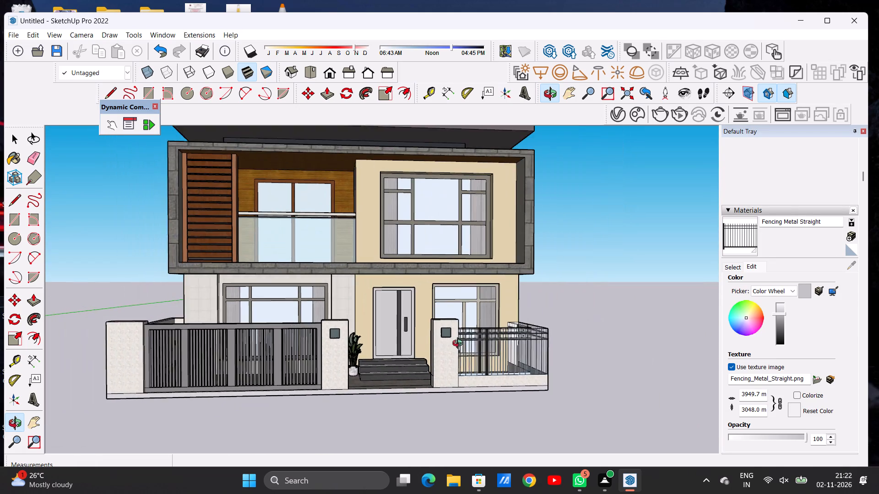
{"action": "left_click_drag", "start_coordinate": [462, 344], "coordinate": [328, 364]}
{"action": "scroll", "coordinate": [504, 347], "scroll_direction": "up", "scroll_amount": 6}
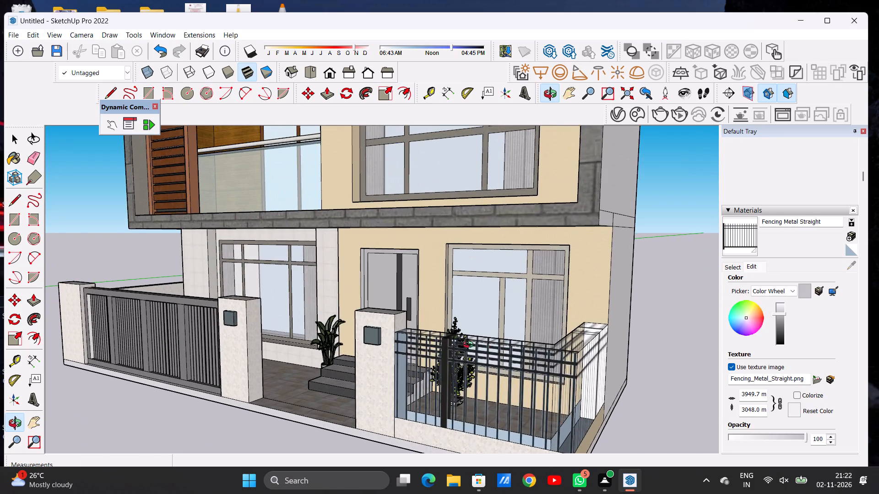
{"action": "left_click_drag", "start_coordinate": [457, 340], "coordinate": [507, 324]}
{"action": "scroll", "coordinate": [368, 348], "scroll_direction": "down", "scroll_amount": 4}
{"action": "left_click_drag", "start_coordinate": [432, 322], "coordinate": [555, 357]}
{"action": "left_click_drag", "start_coordinate": [445, 338], "coordinate": [518, 371]}
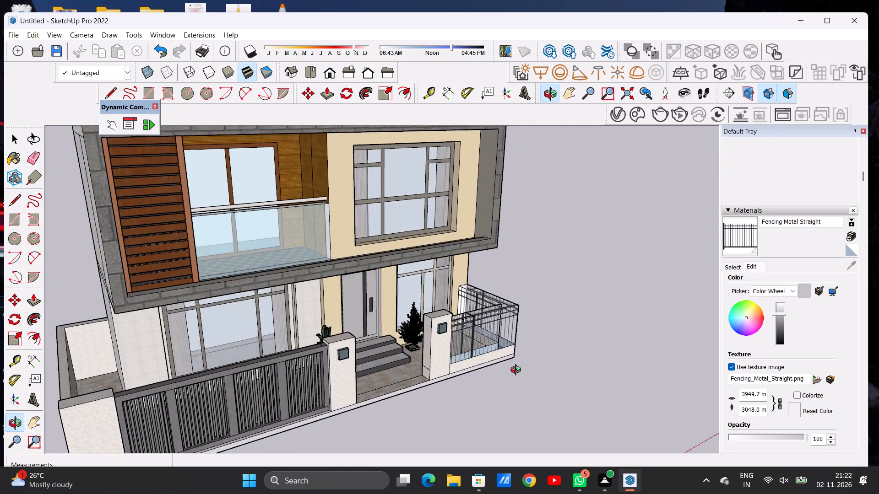
{"action": "left_click_drag", "start_coordinate": [518, 371], "coordinate": [540, 393]}
Scale the bush planter's height to about 0.84 along the blue axis, and deselect it.
{"action": "scroll", "coordinate": [394, 301], "scroll_direction": "up", "scroll_amount": 2}
{"action": "scroll", "coordinate": [394, 301], "scroll_direction": "down", "scroll_amount": 2}
{"action": "scroll", "coordinate": [394, 301], "scroll_direction": "up", "scroll_amount": 3}
{"action": "scroll", "coordinate": [394, 301], "scroll_direction": "down", "scroll_amount": 1}
{"action": "scroll", "coordinate": [394, 301], "scroll_direction": "up", "scroll_amount": 18}
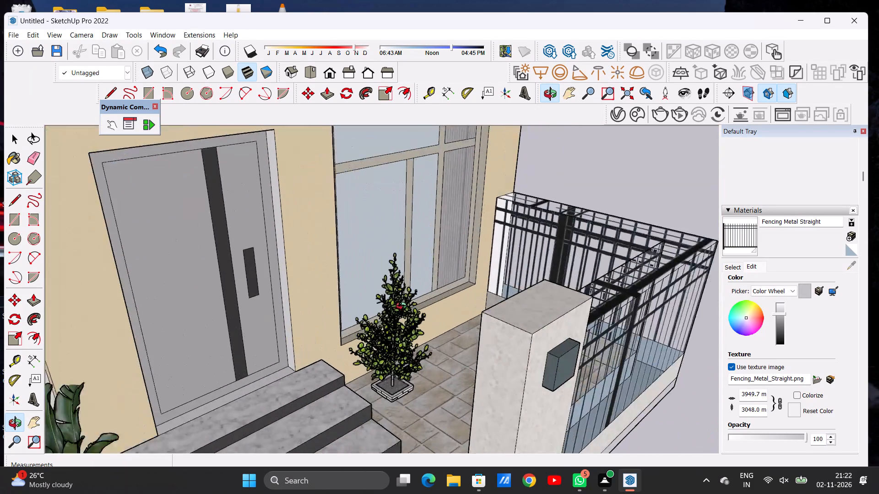
{"action": "scroll", "coordinate": [403, 307], "scroll_direction": "up", "scroll_amount": 6}
{"action": "key", "text": "space"}
{"action": "left_click", "coordinate": [400, 306]}
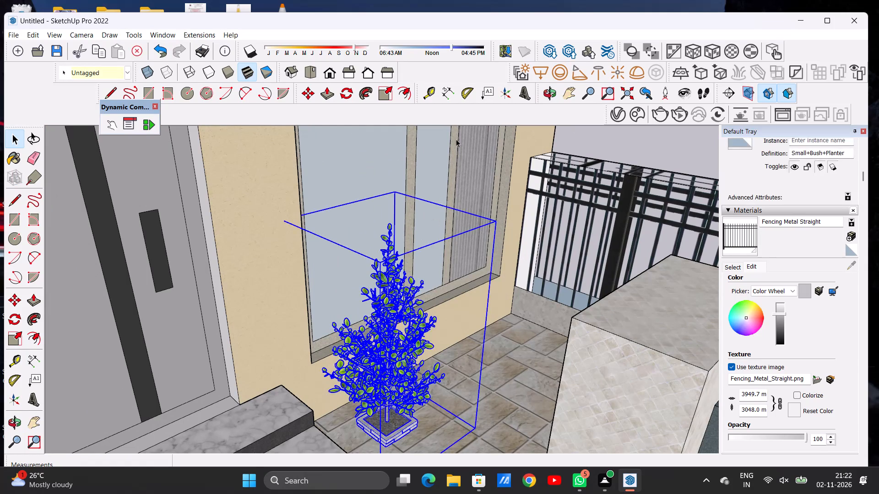
{"action": "left_click", "coordinate": [381, 96]}
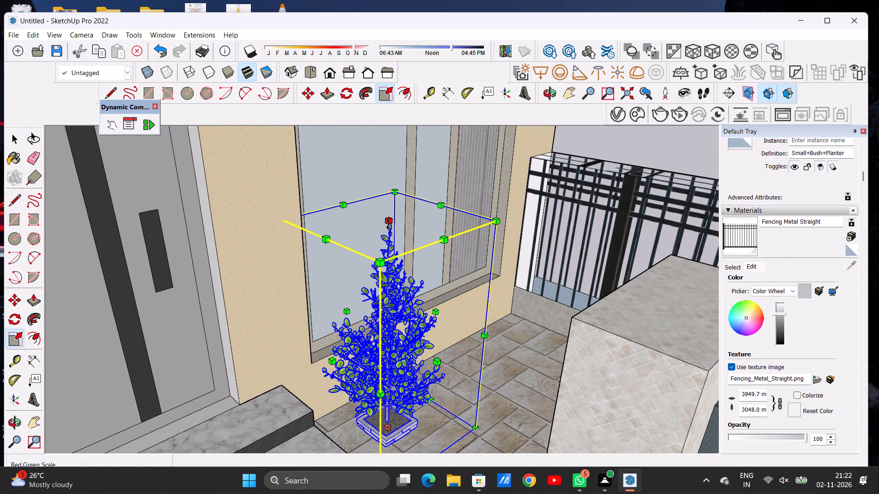
{"action": "left_click", "coordinate": [388, 224]}
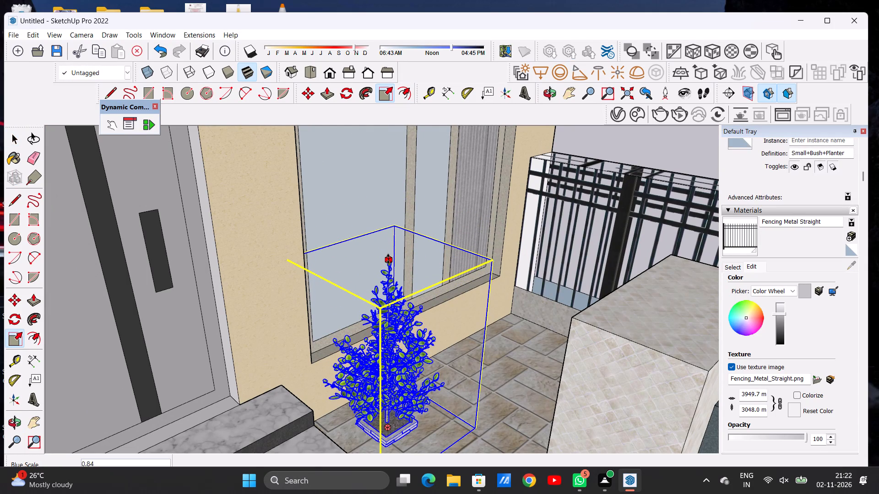
{"action": "left_click", "coordinate": [388, 259]}
{"action": "key", "text": "space"}
{"action": "scroll", "coordinate": [388, 258], "scroll_direction": "down", "scroll_amount": 4}
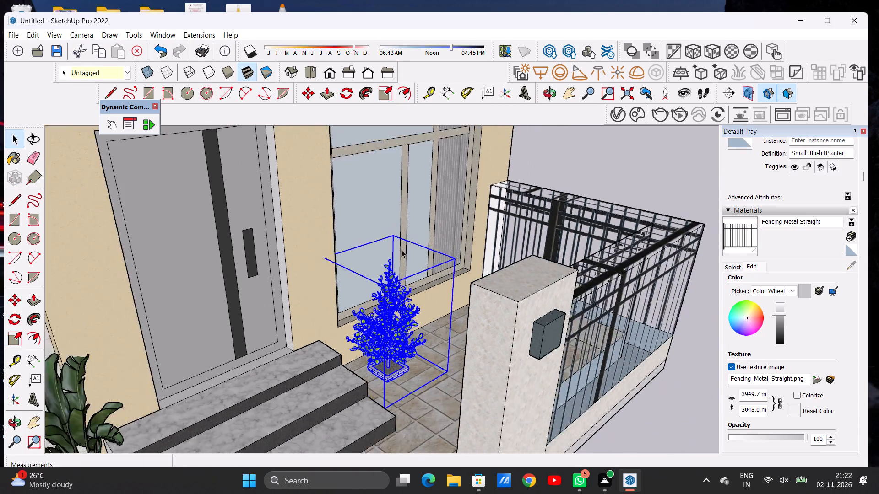
{"action": "scroll", "coordinate": [402, 250], "scroll_direction": "down", "scroll_amount": 2}
{"action": "left_click", "coordinate": [570, 167]}
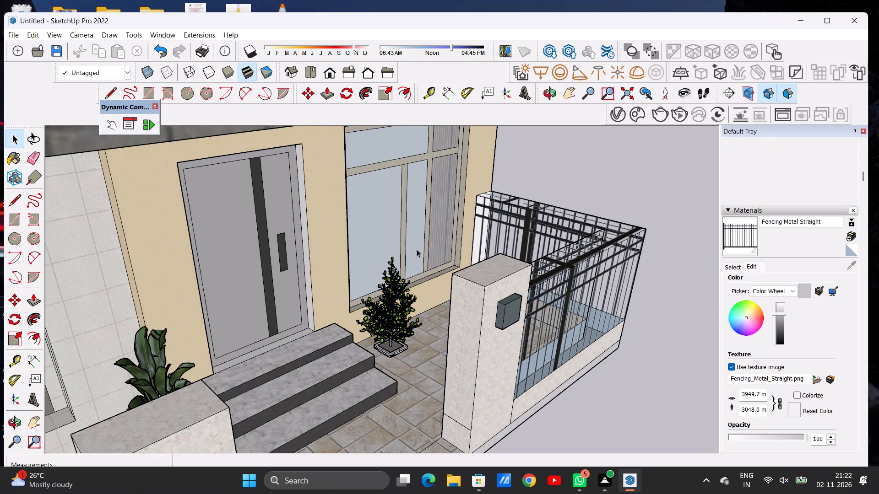
Copy the bush planter about 4' 1/16" along the window wall toward the side fence.
{"action": "left_click", "coordinate": [548, 92]}
{"action": "left_click_drag", "start_coordinate": [517, 232], "coordinate": [416, 230]}
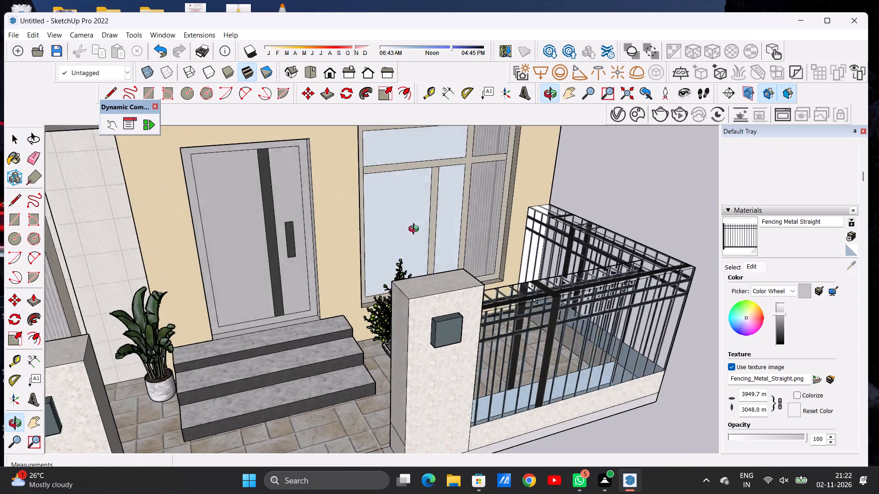
{"action": "left_click_drag", "start_coordinate": [416, 230], "coordinate": [347, 168]}
{"action": "left_click_drag", "start_coordinate": [451, 278], "coordinate": [543, 360]}
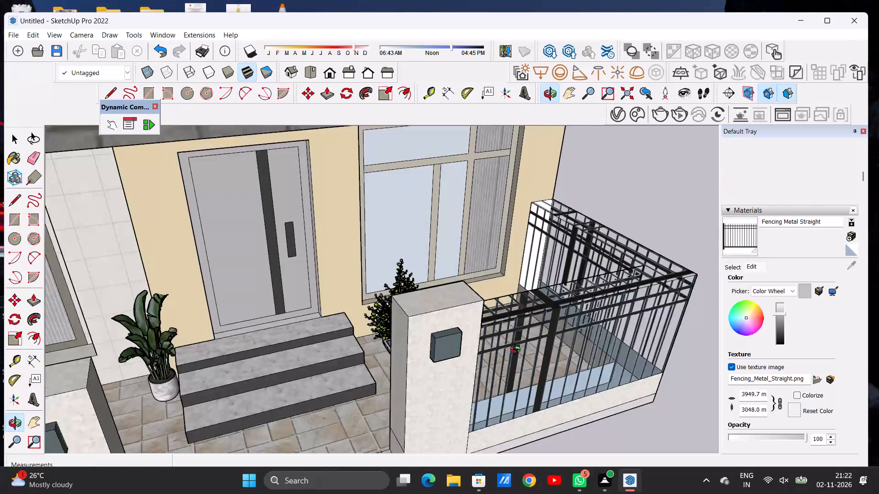
{"action": "left_click_drag", "start_coordinate": [440, 343], "coordinate": [435, 377]}
{"action": "scroll", "coordinate": [476, 298], "scroll_direction": "up", "scroll_amount": 6}
{"action": "left_click_drag", "start_coordinate": [506, 309], "coordinate": [474, 313]}
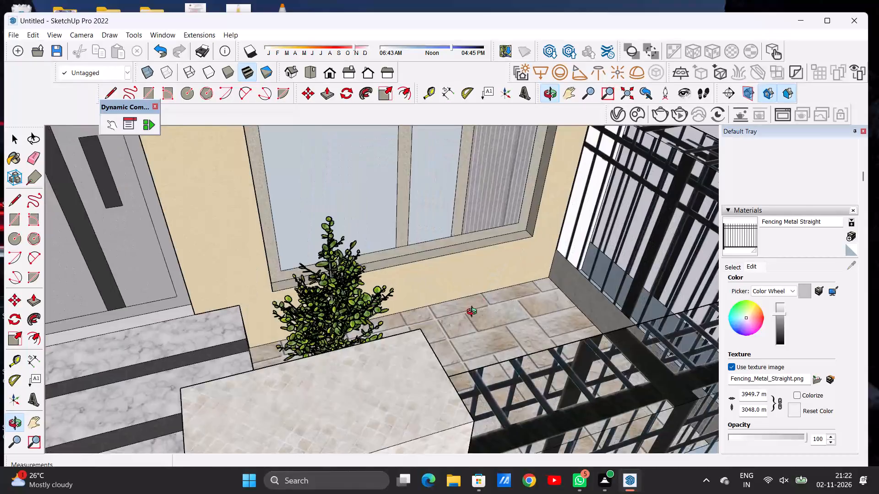
{"action": "left_click_drag", "start_coordinate": [474, 313], "coordinate": [339, 347]}
{"action": "left_click_drag", "start_coordinate": [332, 343], "coordinate": [341, 331]}
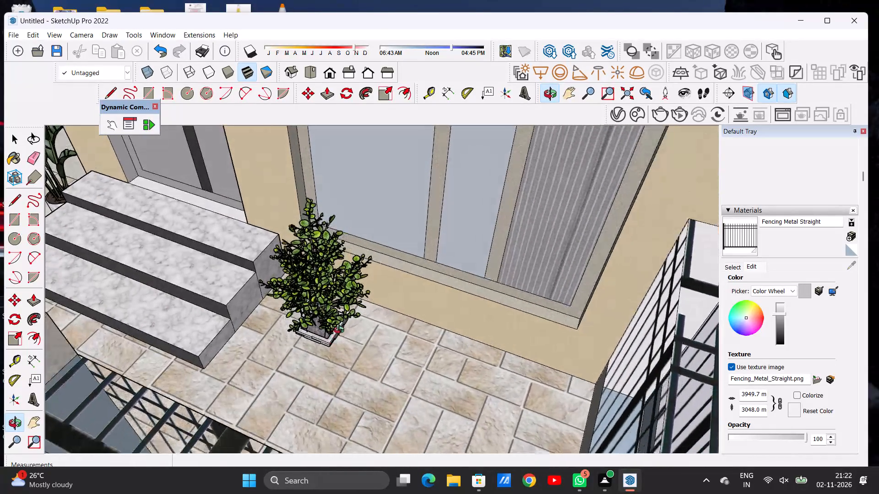
{"action": "left_click_drag", "start_coordinate": [341, 331], "coordinate": [347, 327]}
{"action": "key", "text": "space"}
{"action": "scroll", "coordinate": [341, 345], "scroll_direction": "up", "scroll_amount": 6}
{"action": "left_click", "coordinate": [326, 333]}
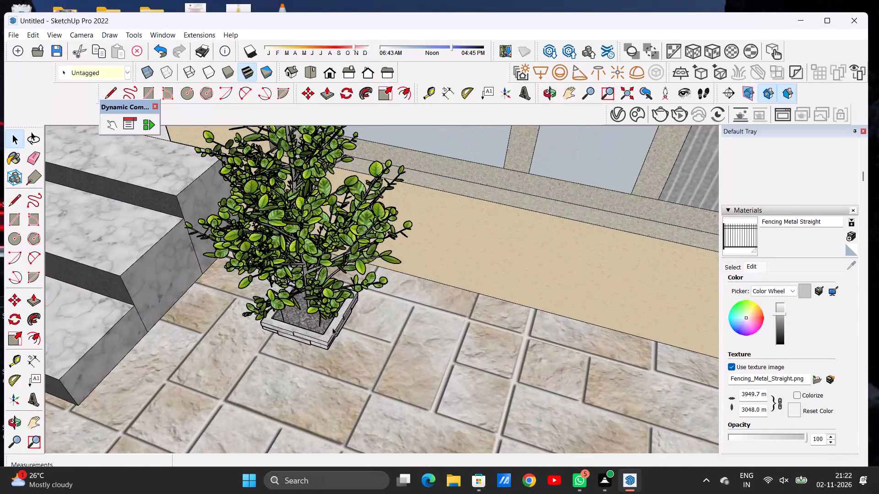
{"action": "scroll", "coordinate": [334, 326], "scroll_direction": "down", "scroll_amount": 8}
{"action": "key", "text": "m"}
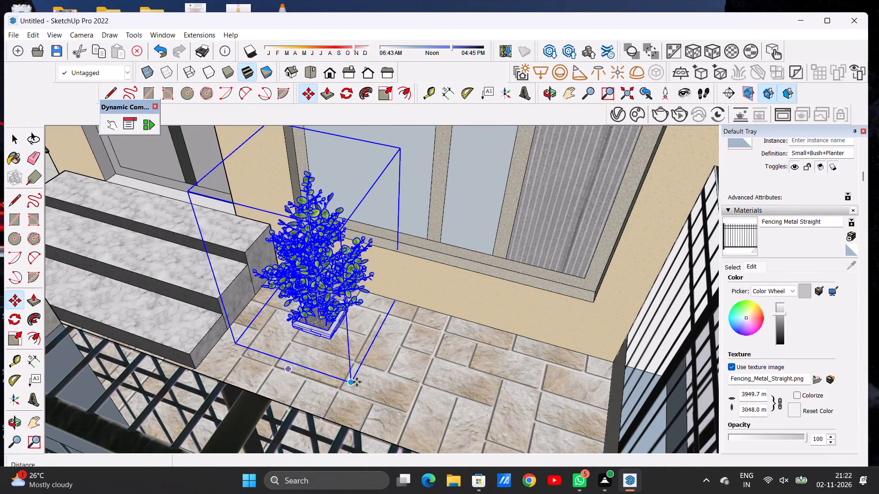
{"action": "left_click", "coordinate": [353, 382]}
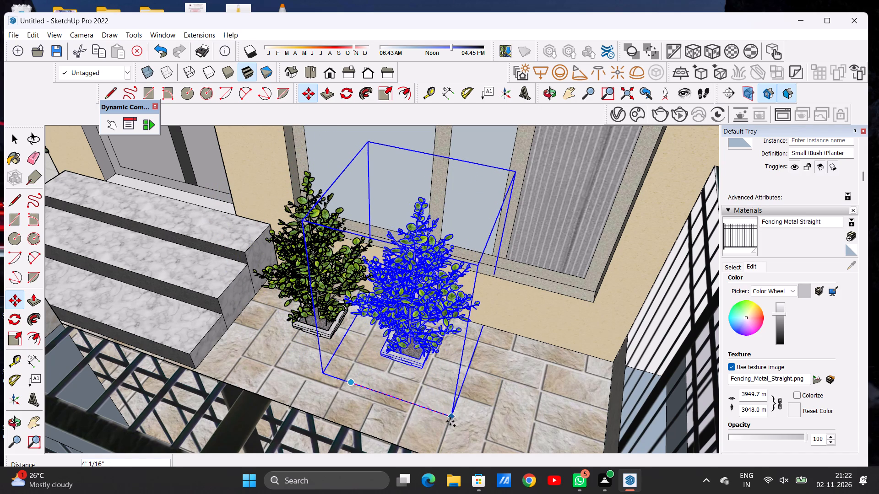
{"action": "left_click", "coordinate": [450, 421]}
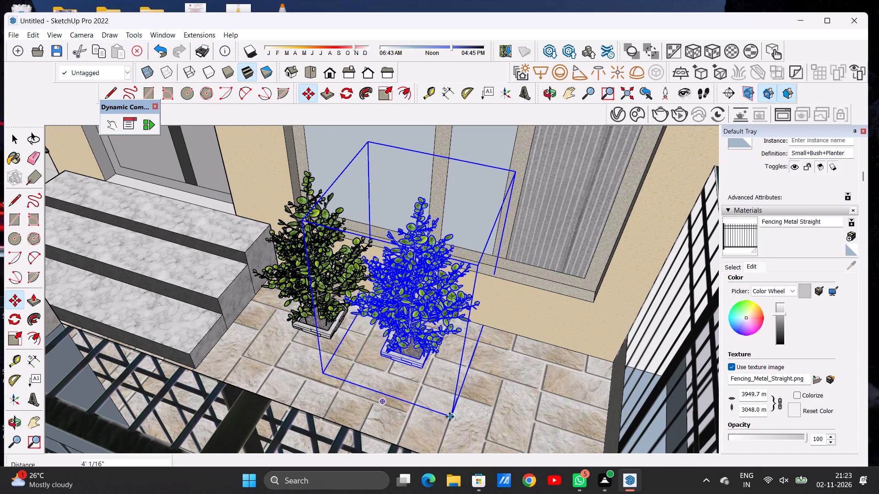
Copy the second bush planter about 4' 3 1/4" further along the window wall as a third planter.
{"action": "left_click", "coordinate": [450, 417]}
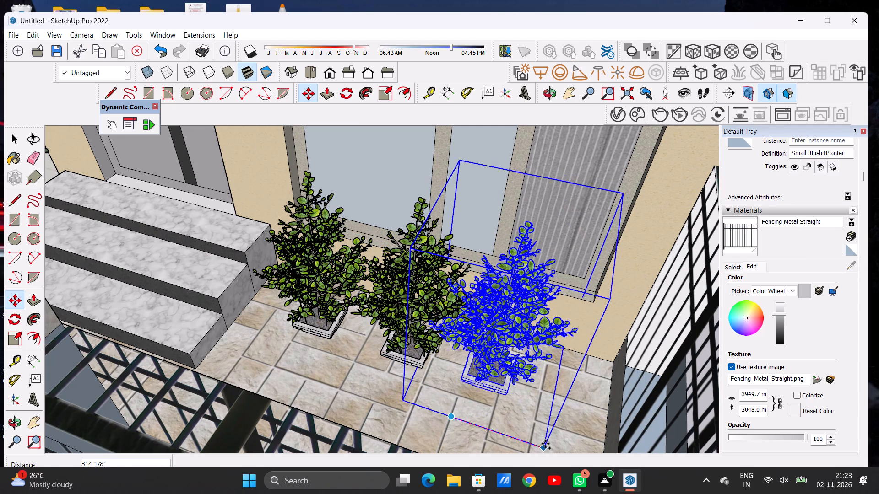
{"action": "left_click", "coordinate": [573, 452]}
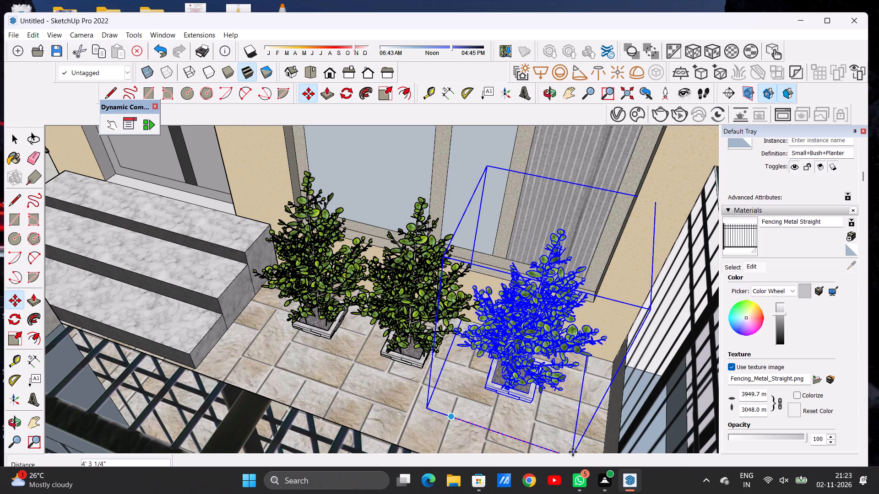
{"action": "key", "text": "space"}
{"action": "scroll", "coordinate": [462, 381], "scroll_direction": "down", "scroll_amount": 6}
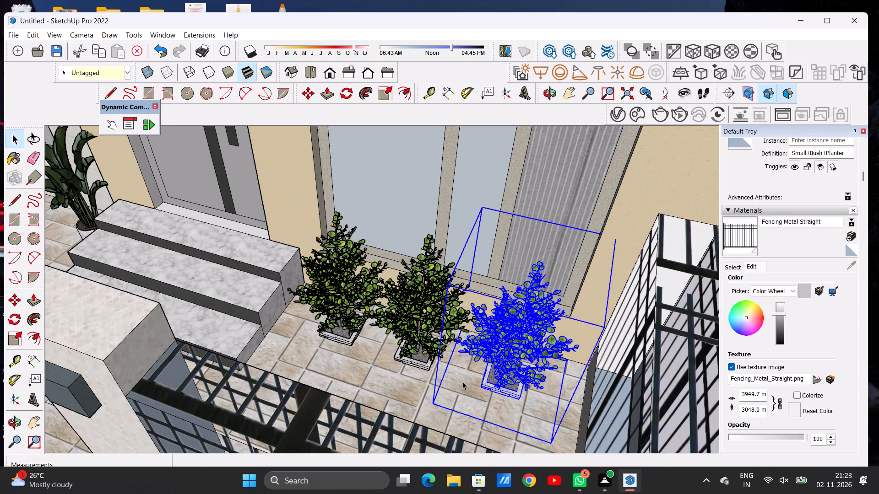
Deselect the third bush planter and examine the planter row against the window wall, entrance steps, gate pillar and metal fence from several angles.
{"action": "scroll", "coordinate": [462, 381], "scroll_direction": "down", "scroll_amount": 11}
{"action": "left_click", "coordinate": [647, 322]}
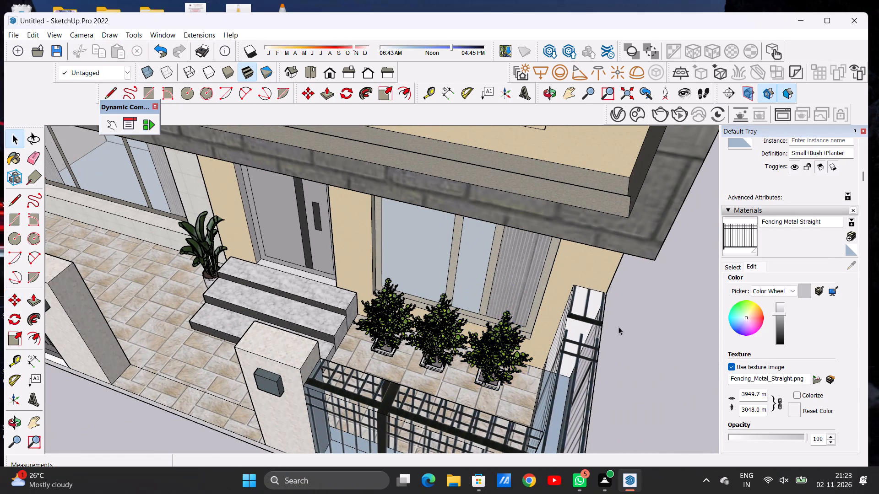
{"action": "scroll", "coordinate": [511, 347], "scroll_direction": "down", "scroll_amount": 4}
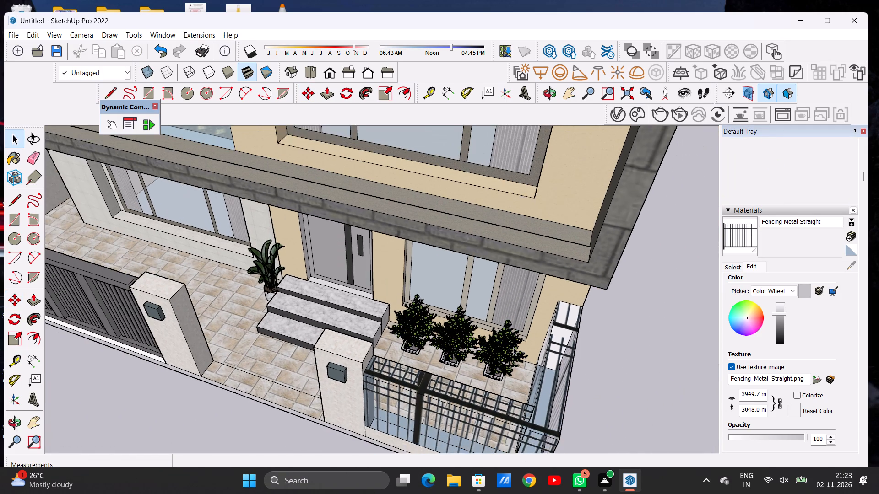
{"action": "scroll", "coordinate": [513, 347], "scroll_direction": "down", "scroll_amount": 3}
{"action": "scroll", "coordinate": [482, 341], "scroll_direction": "up", "scroll_amount": 6}
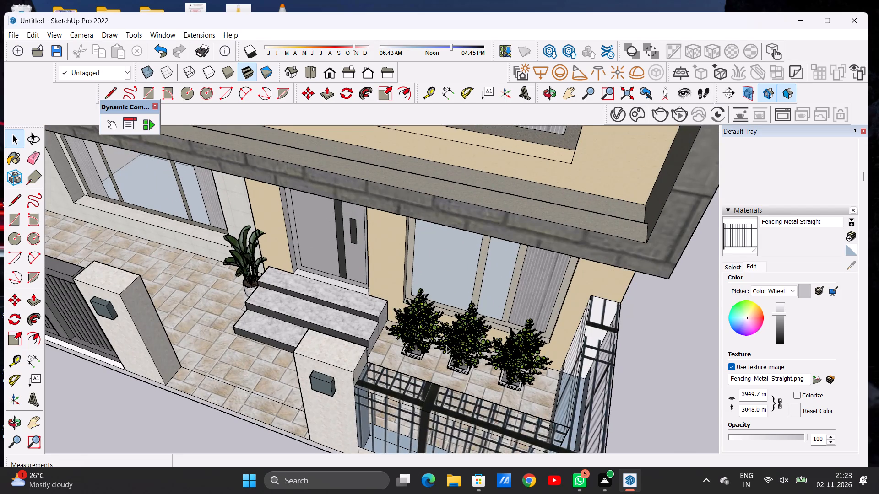
{"action": "scroll", "coordinate": [446, 345], "scroll_direction": "up", "scroll_amount": 6}
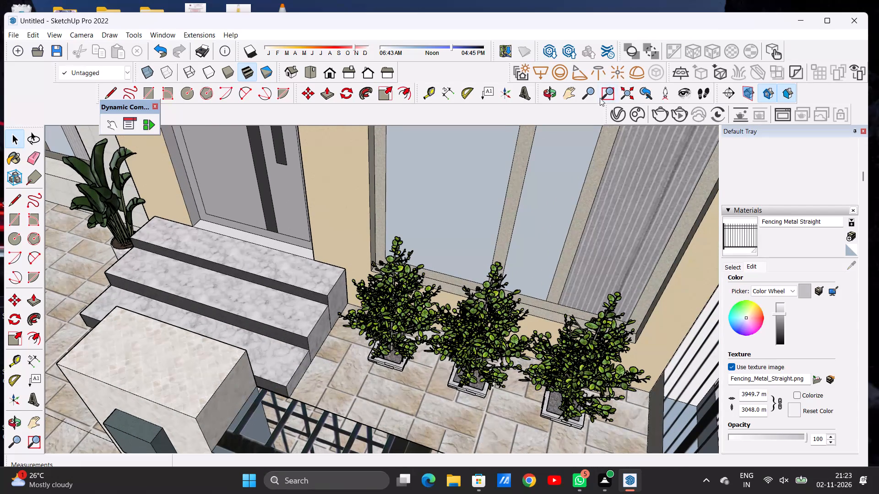
{"action": "left_click", "coordinate": [549, 93]}
{"action": "left_click_drag", "start_coordinate": [439, 374], "coordinate": [455, 315]}
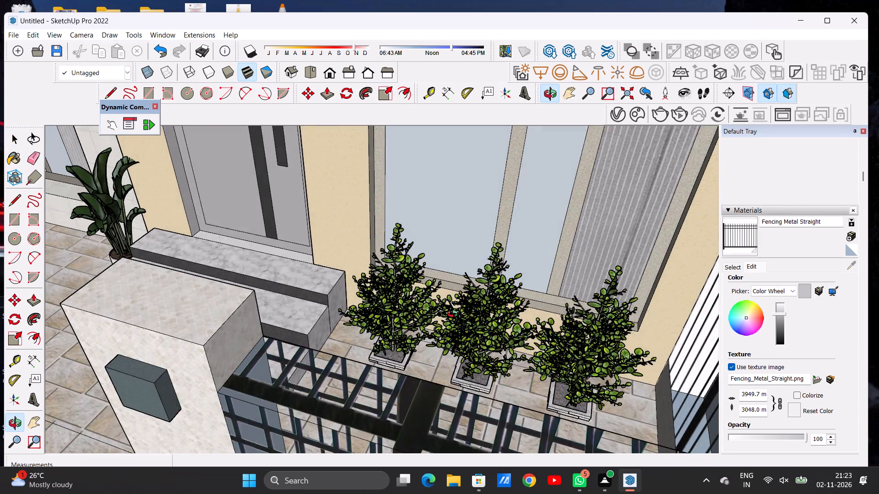
{"action": "left_click_drag", "start_coordinate": [455, 315], "coordinate": [483, 278]}
{"action": "scroll", "coordinate": [398, 357], "scroll_direction": "down", "scroll_amount": 6}
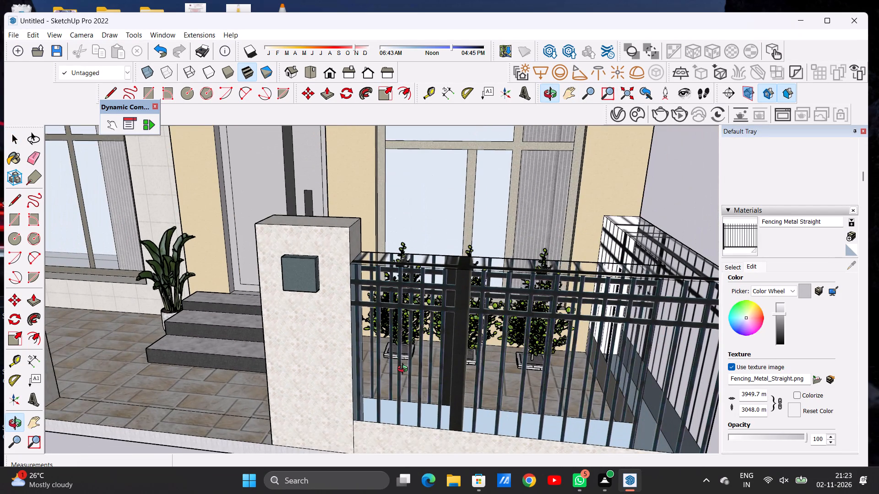
{"action": "left_click_drag", "start_coordinate": [406, 370], "coordinate": [521, 345]}
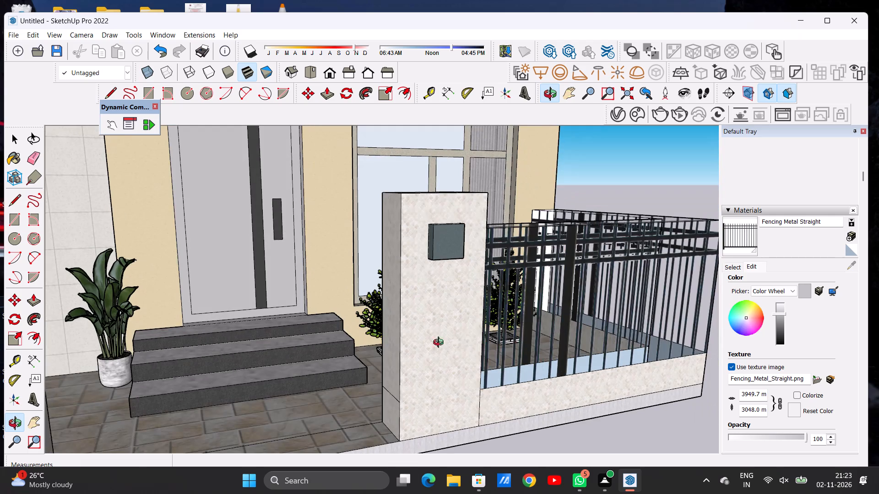
{"action": "left_click_drag", "start_coordinate": [373, 346], "coordinate": [460, 382]}
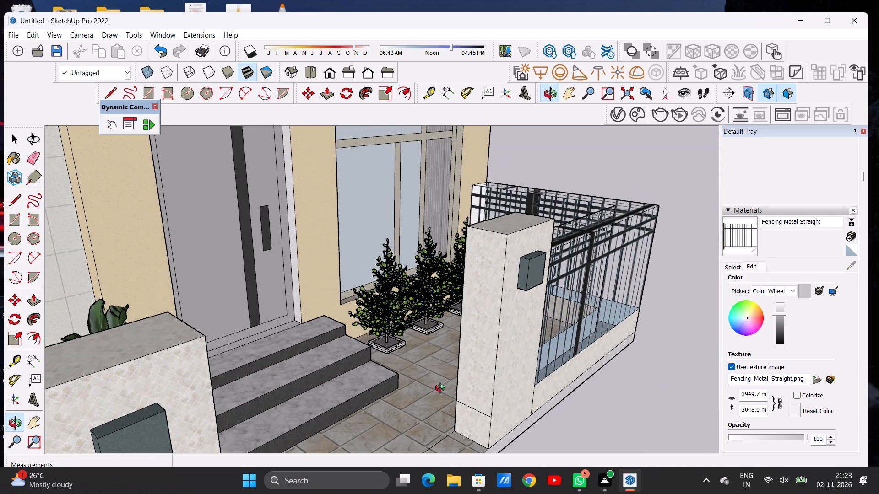
{"action": "scroll", "coordinate": [422, 292], "scroll_direction": "up", "scroll_amount": 5}
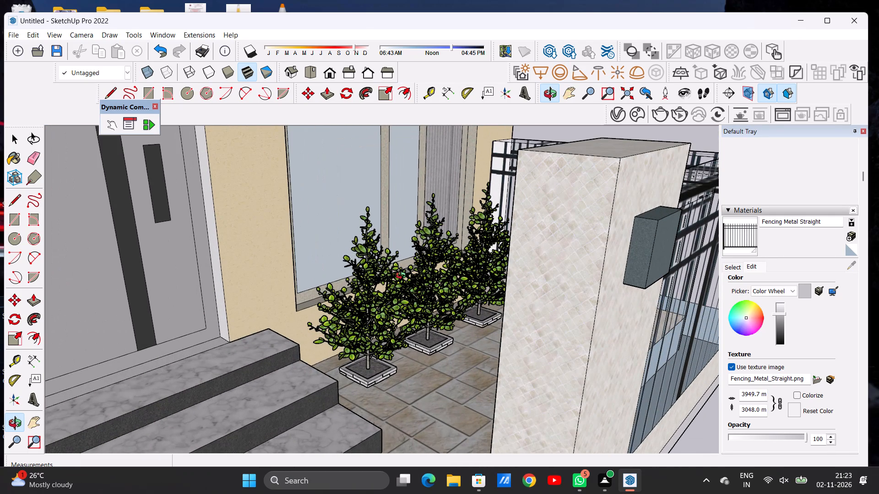
{"action": "scroll", "coordinate": [382, 294], "scroll_direction": "down", "scroll_amount": 2}
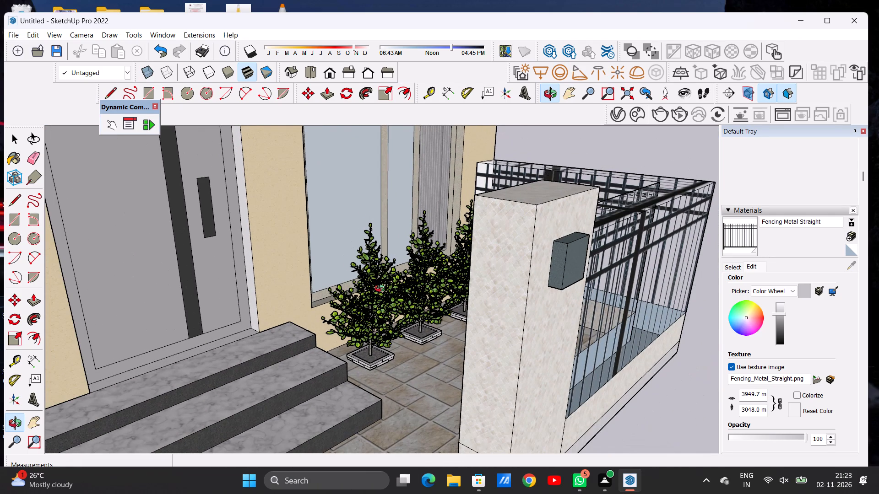
{"action": "left_click_drag", "start_coordinate": [381, 308], "coordinate": [354, 295]}
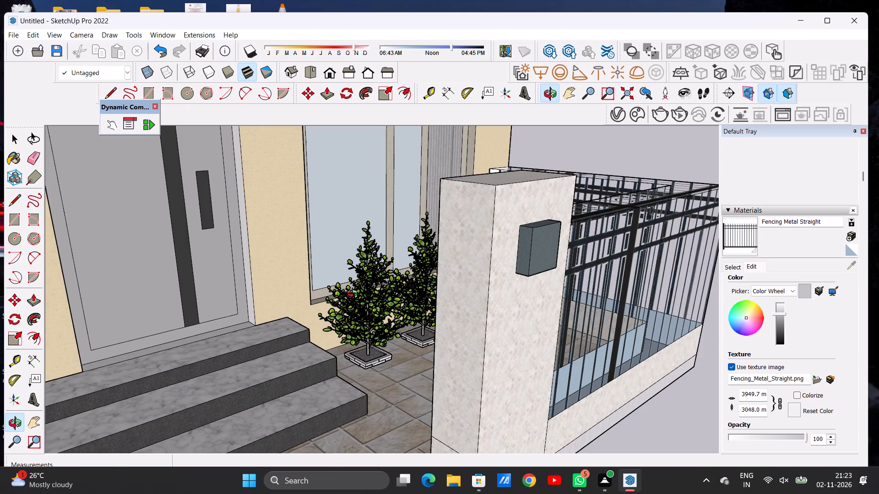
{"action": "left_click_drag", "start_coordinate": [354, 295], "coordinate": [429, 310]}
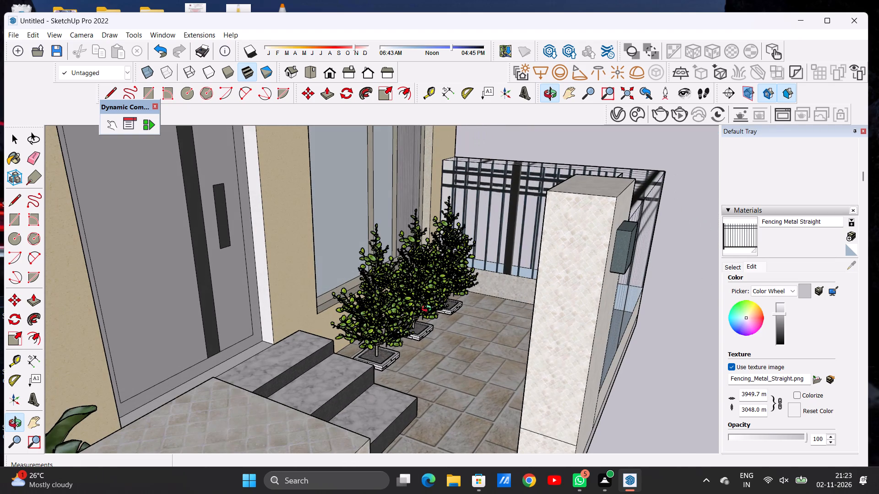
{"action": "left_click_drag", "start_coordinate": [407, 311], "coordinate": [236, 295]}
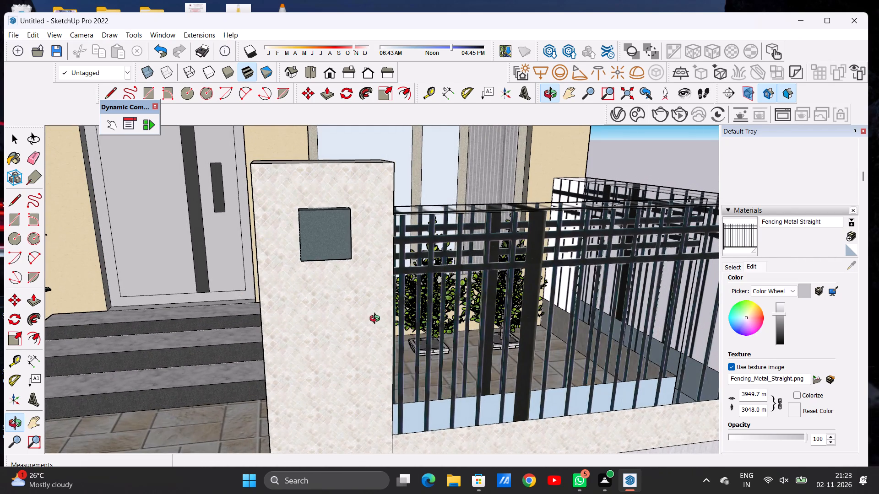
{"action": "scroll", "coordinate": [377, 320], "scroll_direction": "down", "scroll_amount": 11}
{"action": "scroll", "coordinate": [451, 310], "scroll_direction": "down", "scroll_amount": 8}
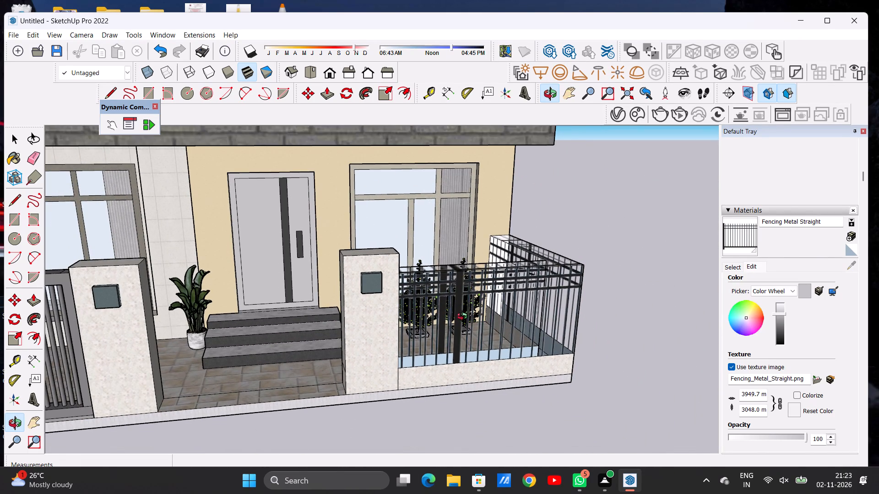
{"action": "left_click_drag", "start_coordinate": [473, 323], "coordinate": [461, 290]}
{"action": "left_click_drag", "start_coordinate": [488, 303], "coordinate": [406, 322]}
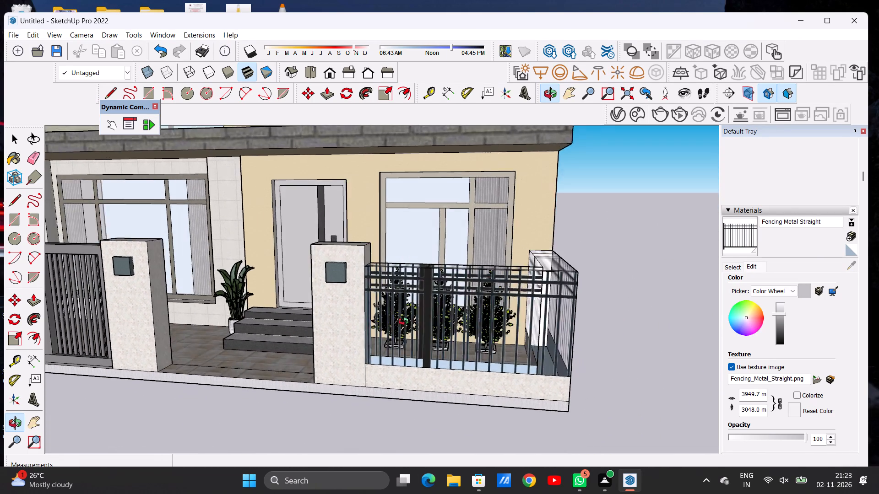
{"action": "left_click_drag", "start_coordinate": [406, 322], "coordinate": [350, 373]}
{"action": "scroll", "coordinate": [407, 289], "scroll_direction": "up", "scroll_amount": 6}
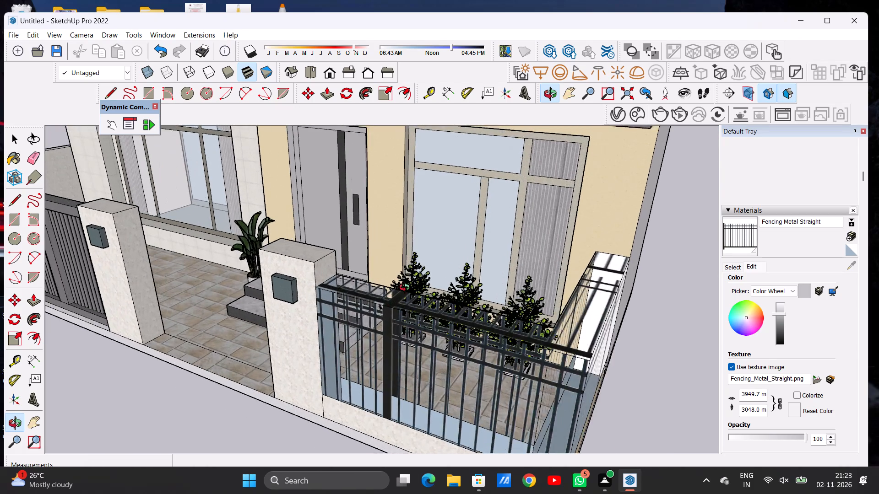
{"action": "left_click_drag", "start_coordinate": [342, 310], "coordinate": [477, 292]}
{"action": "left_click_drag", "start_coordinate": [346, 317], "coordinate": [470, 319]}
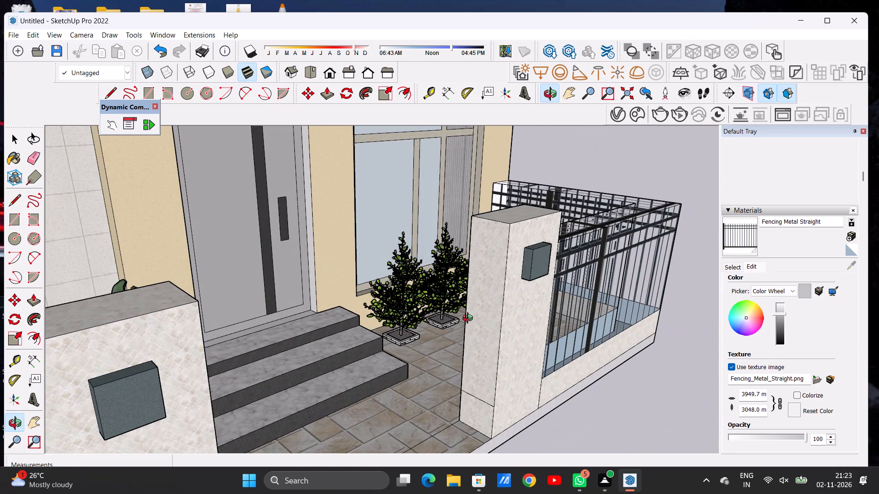
{"action": "scroll", "coordinate": [397, 287], "scroll_direction": "up", "scroll_amount": 3}
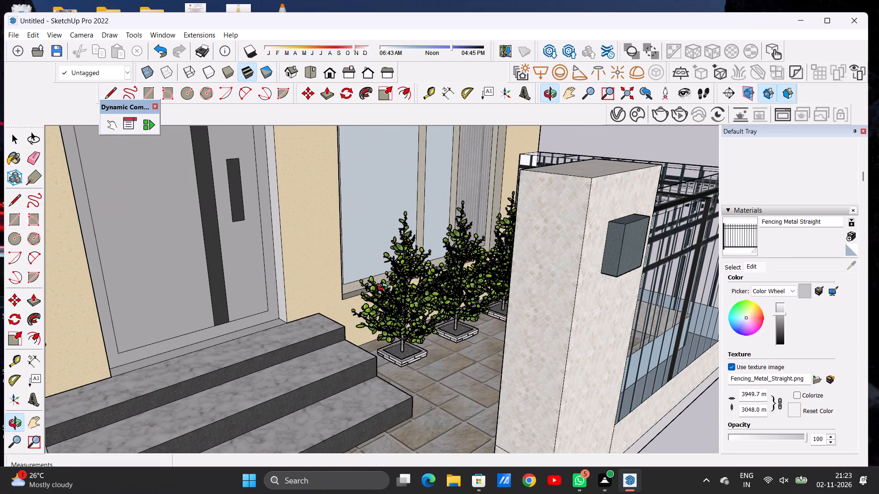
{"action": "left_click_drag", "start_coordinate": [385, 288], "coordinate": [482, 310]}
{"action": "left_click_drag", "start_coordinate": [402, 301], "coordinate": [428, 300]}
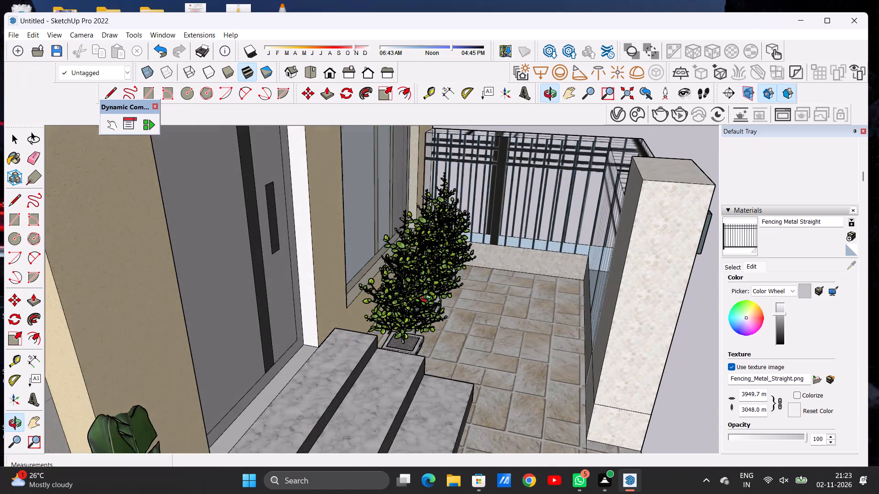
{"action": "left_click_drag", "start_coordinate": [428, 300], "coordinate": [469, 299]}
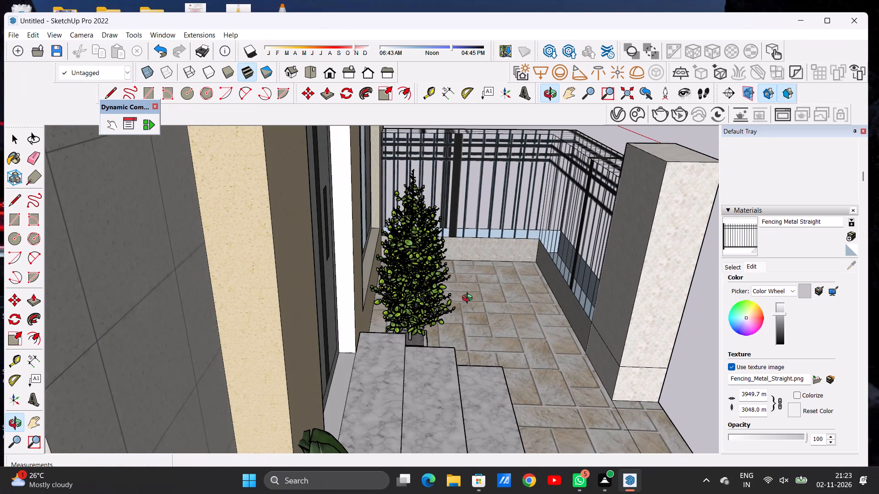
{"action": "left_click_drag", "start_coordinate": [469, 299], "coordinate": [318, 299]}
{"action": "scroll", "coordinate": [391, 306], "scroll_direction": "down", "scroll_amount": 1}
{"action": "scroll", "coordinate": [391, 306], "scroll_direction": "up", "scroll_amount": 1}
{"action": "scroll", "coordinate": [392, 306], "scroll_direction": "down", "scroll_amount": 4}
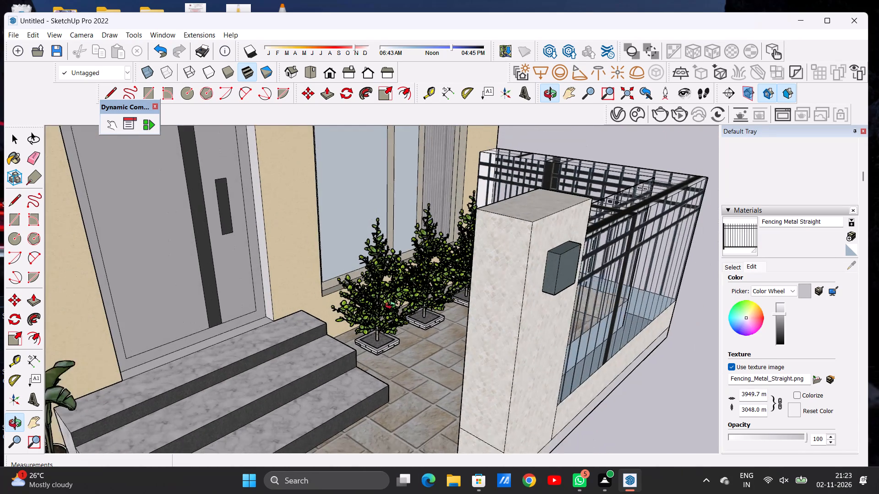
{"action": "scroll", "coordinate": [409, 309], "scroll_direction": "down", "scroll_amount": 9}
{"action": "scroll", "coordinate": [414, 311], "scroll_direction": "up", "scroll_amount": 1}
{"action": "scroll", "coordinate": [414, 311], "scroll_direction": "down", "scroll_amount": 12}
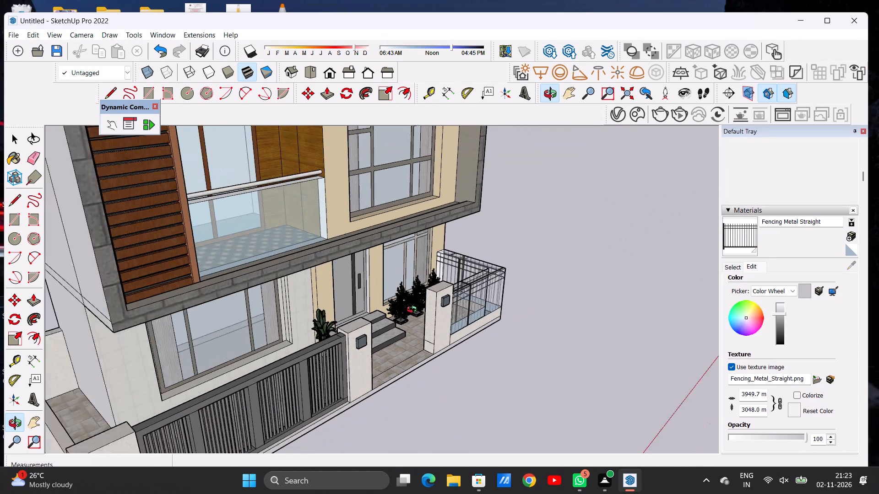
Examine the whole front facade and the paved courtyard behind the boundary gate, from street level and from above.
{"action": "left_click_drag", "start_coordinate": [401, 344], "coordinate": [301, 290]}
{"action": "scroll", "coordinate": [263, 350], "scroll_direction": "down", "scroll_amount": 5}
{"action": "left_click_drag", "start_coordinate": [393, 362], "coordinate": [347, 336]}
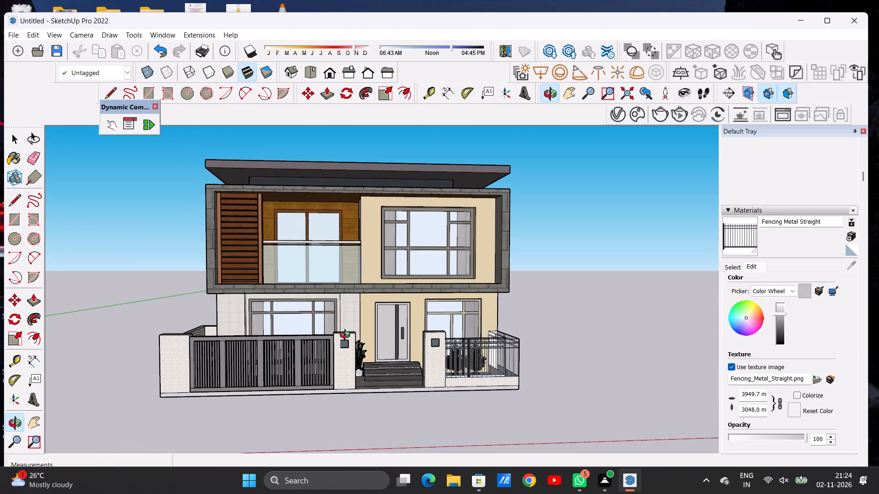
{"action": "scroll", "coordinate": [347, 336], "scroll_direction": "down", "scroll_amount": 3}
{"action": "left_click_drag", "start_coordinate": [370, 356], "coordinate": [349, 390]}
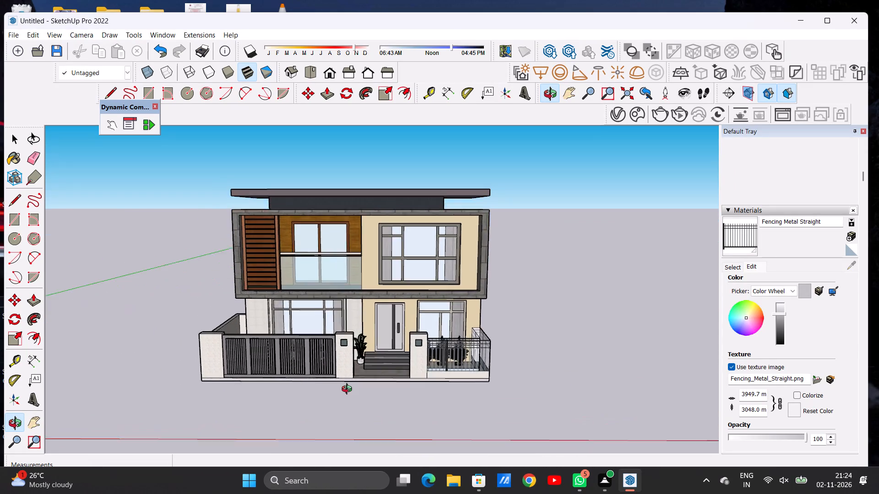
{"action": "left_click_drag", "start_coordinate": [349, 390], "coordinate": [346, 415]}
{"action": "scroll", "coordinate": [363, 337], "scroll_direction": "up", "scroll_amount": 6}
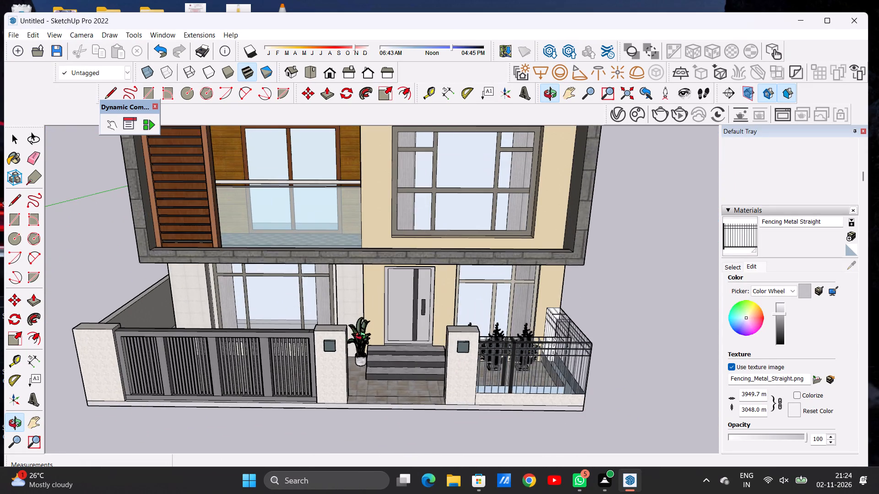
{"action": "scroll", "coordinate": [363, 337], "scroll_direction": "up", "scroll_amount": 5}
{"action": "left_click_drag", "start_coordinate": [385, 349], "coordinate": [556, 344]}
{"action": "left_click_drag", "start_coordinate": [526, 346], "coordinate": [370, 346]}
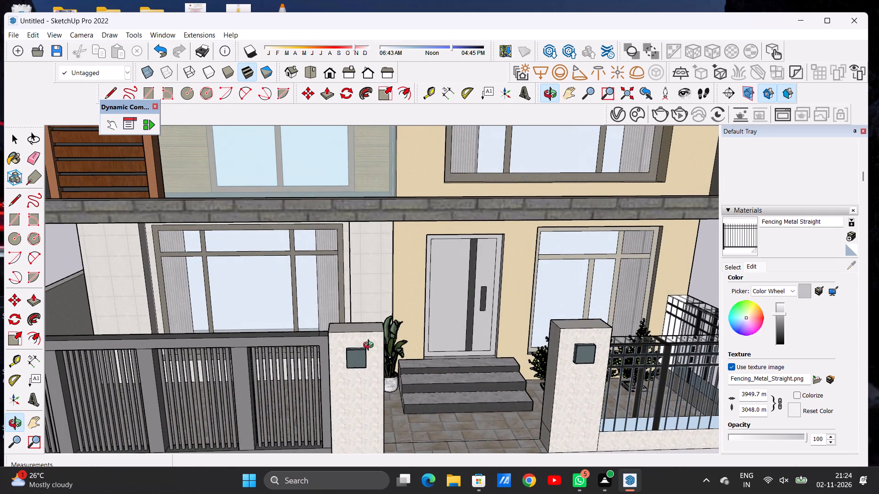
{"action": "scroll", "coordinate": [358, 345], "scroll_direction": "down", "scroll_amount": 2}
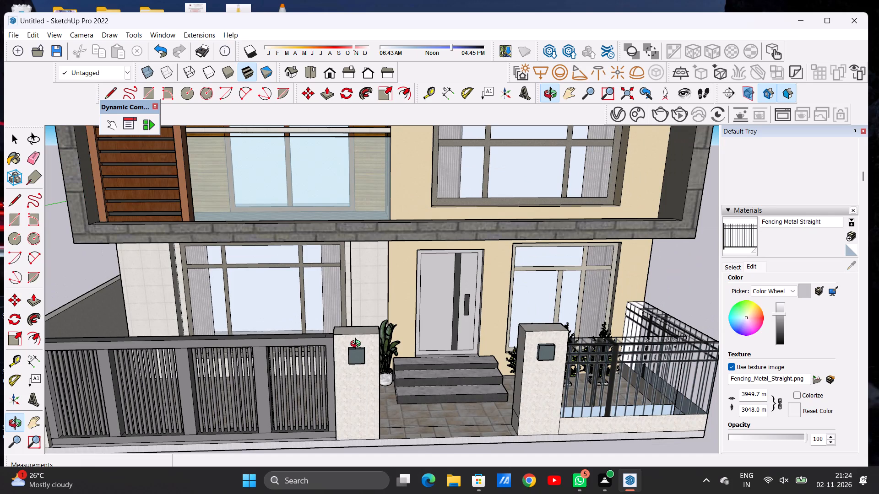
{"action": "scroll", "coordinate": [363, 351], "scroll_direction": "down", "scroll_amount": 7}
{"action": "left_click_drag", "start_coordinate": [391, 369], "coordinate": [325, 369]}
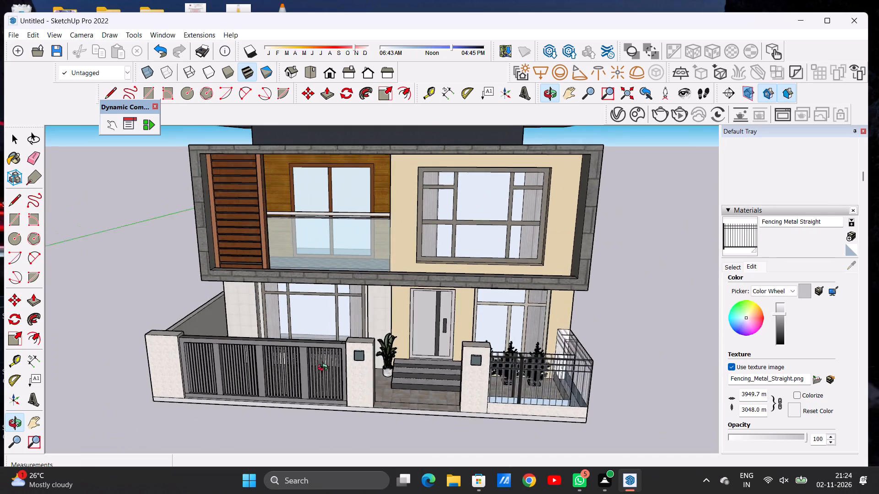
{"action": "left_click_drag", "start_coordinate": [325, 369], "coordinate": [261, 439]}
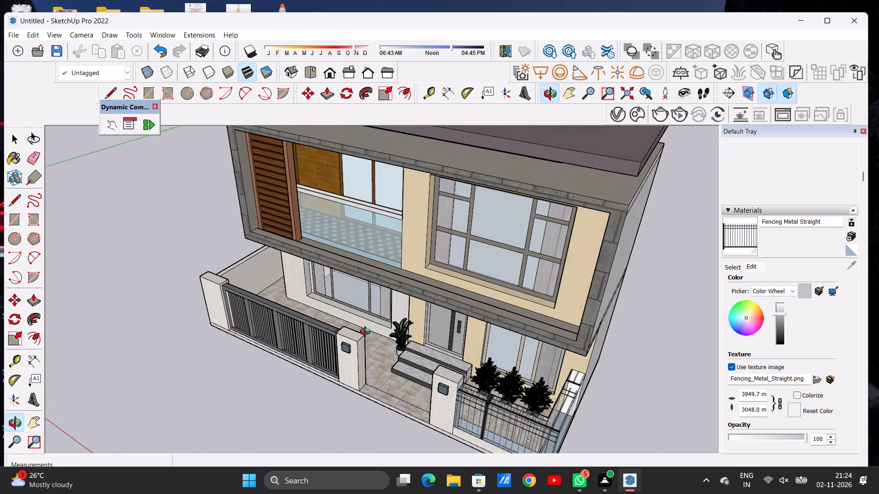
{"action": "scroll", "coordinate": [379, 333], "scroll_direction": "up", "scroll_amount": 1}
{"action": "scroll", "coordinate": [379, 333], "scroll_direction": "down", "scroll_amount": 1}
{"action": "scroll", "coordinate": [379, 333], "scroll_direction": "up", "scroll_amount": 9}
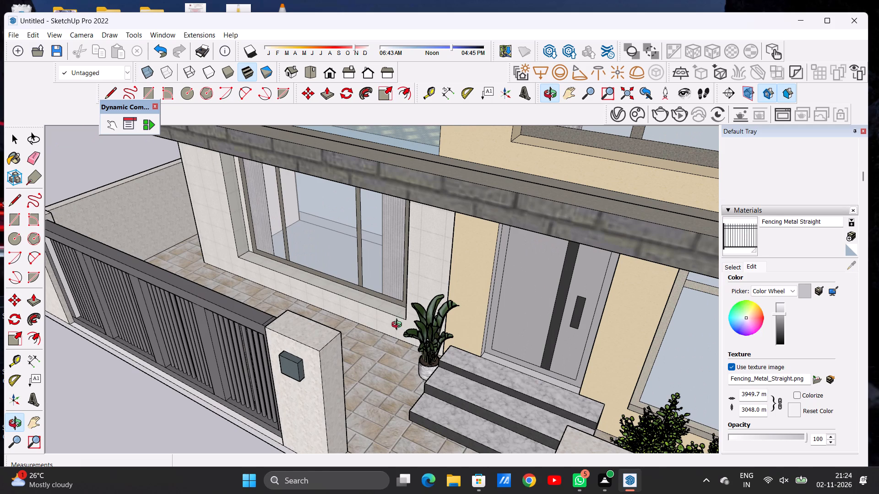
{"action": "scroll", "coordinate": [403, 324], "scroll_direction": "down", "scroll_amount": 16}
{"action": "scroll", "coordinate": [430, 400], "scroll_direction": "up", "scroll_amount": 6}
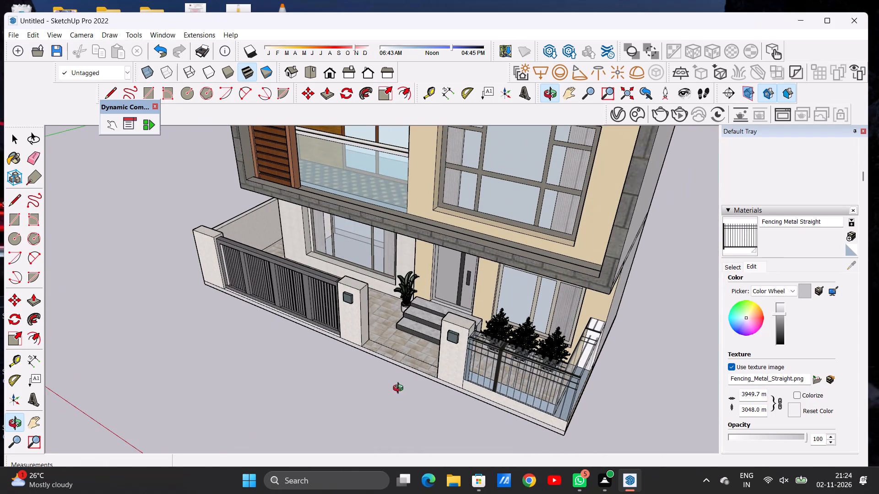
{"action": "left_click_drag", "start_coordinate": [391, 392], "coordinate": [496, 445]}
{"action": "left_click_drag", "start_coordinate": [448, 381], "coordinate": [445, 415]}
{"action": "scroll", "coordinate": [422, 369], "scroll_direction": "up", "scroll_amount": 7}
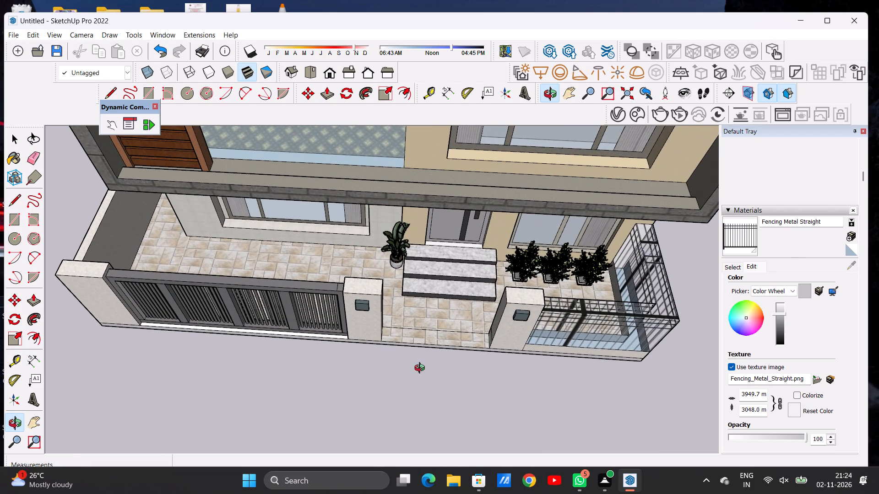
{"action": "scroll", "coordinate": [374, 358], "scroll_direction": "down", "scroll_amount": 6}
{"action": "left_click_drag", "start_coordinate": [378, 366], "coordinate": [377, 360]}
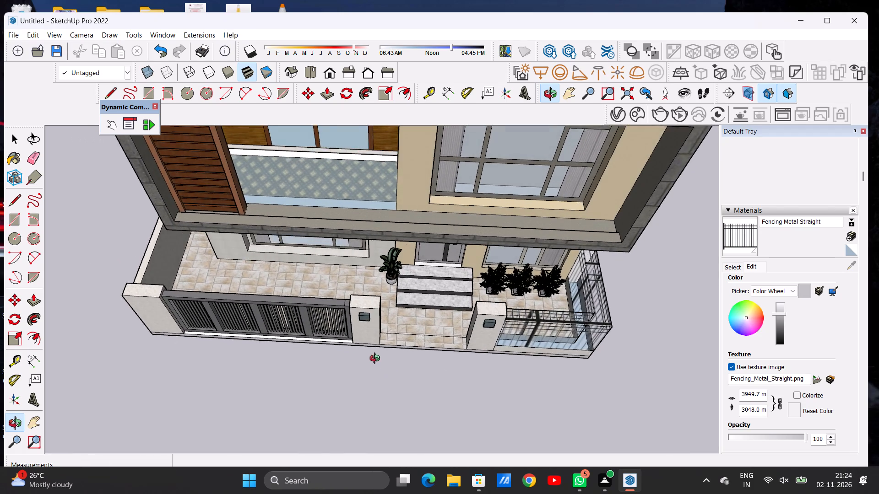
{"action": "left_click_drag", "start_coordinate": [377, 360], "coordinate": [371, 347]}
{"action": "scroll", "coordinate": [366, 368], "scroll_direction": "up", "scroll_amount": 4}
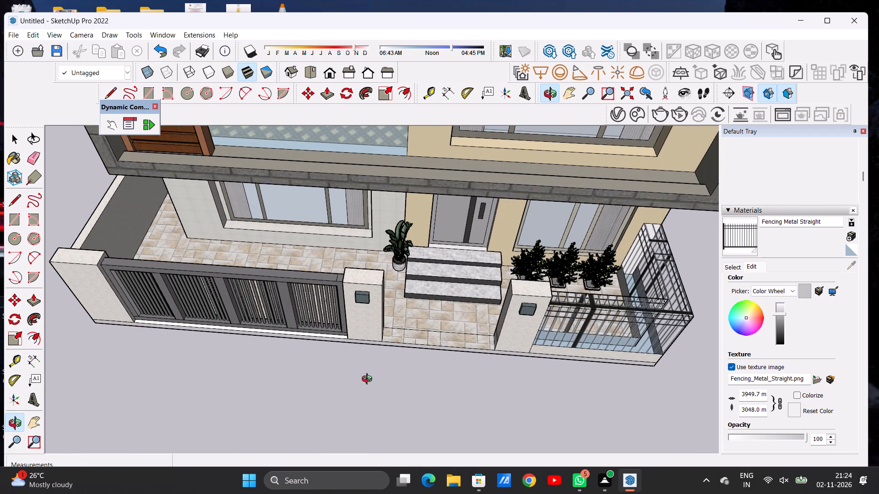
Draw a ground rectangle about 66' 2" by 10' outside the front boundary, spanning from the gate's outer pillar to the metal fence corner.
{"action": "key", "text": "space"}
{"action": "left_click", "coordinate": [146, 90]}
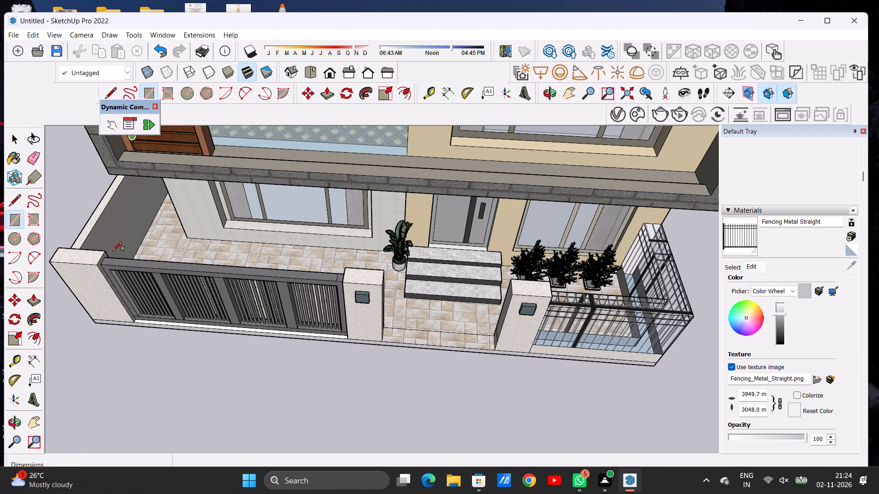
{"action": "scroll", "coordinate": [109, 345], "scroll_direction": "up", "scroll_amount": 7}
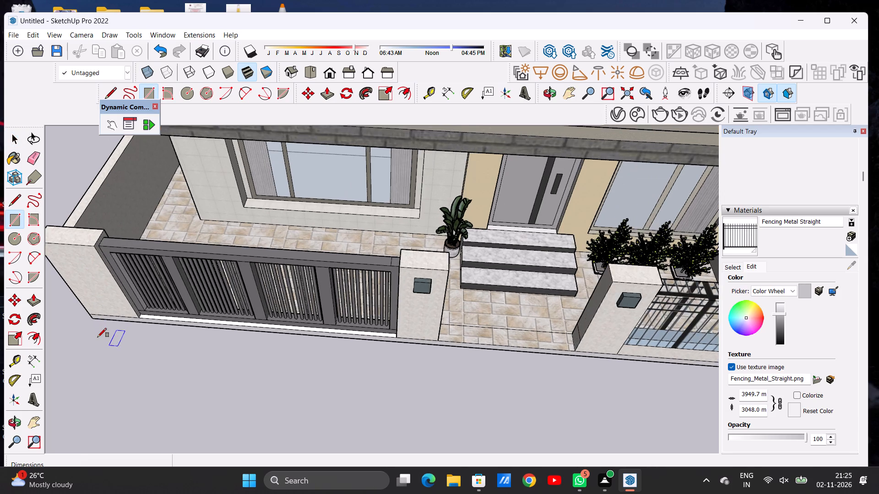
{"action": "scroll", "coordinate": [93, 332], "scroll_direction": "down", "scroll_amount": 1}
{"action": "scroll", "coordinate": [93, 332], "scroll_direction": "up", "scroll_amount": 5}
{"action": "scroll", "coordinate": [93, 332], "scroll_direction": "down", "scroll_amount": 1}
{"action": "scroll", "coordinate": [93, 332], "scroll_direction": "up", "scroll_amount": 18}
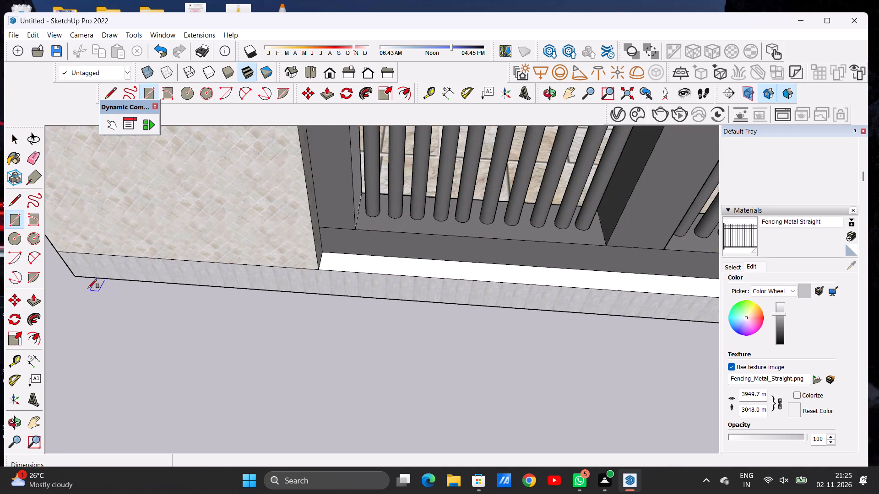
{"action": "left_click", "coordinate": [75, 278]}
{"action": "scroll", "coordinate": [135, 289], "scroll_direction": "down", "scroll_amount": 1}
{"action": "scroll", "coordinate": [135, 289], "scroll_direction": "up", "scroll_amount": 1}
{"action": "scroll", "coordinate": [135, 289], "scroll_direction": "down", "scroll_amount": 4}
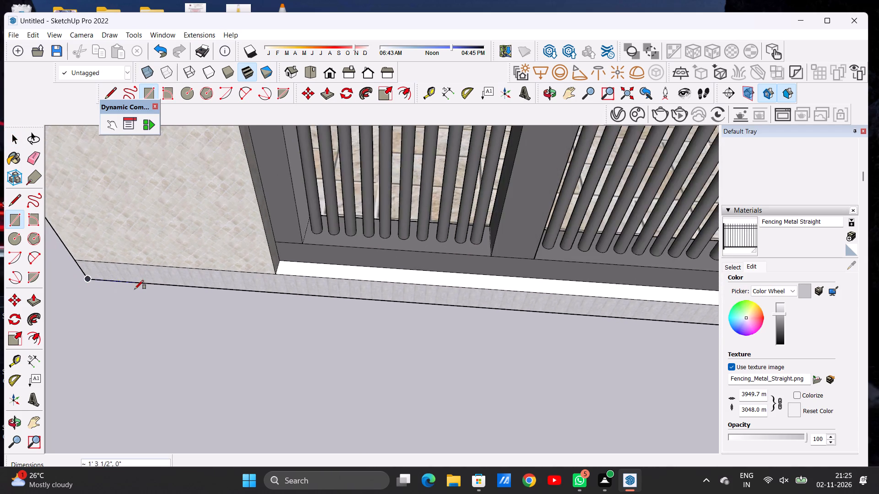
{"action": "scroll", "coordinate": [135, 289], "scroll_direction": "down", "scroll_amount": 20}
{"action": "scroll", "coordinate": [135, 289], "scroll_direction": "down", "scroll_amount": 10}
{"action": "scroll", "coordinate": [246, 316], "scroll_direction": "down", "scroll_amount": 2}
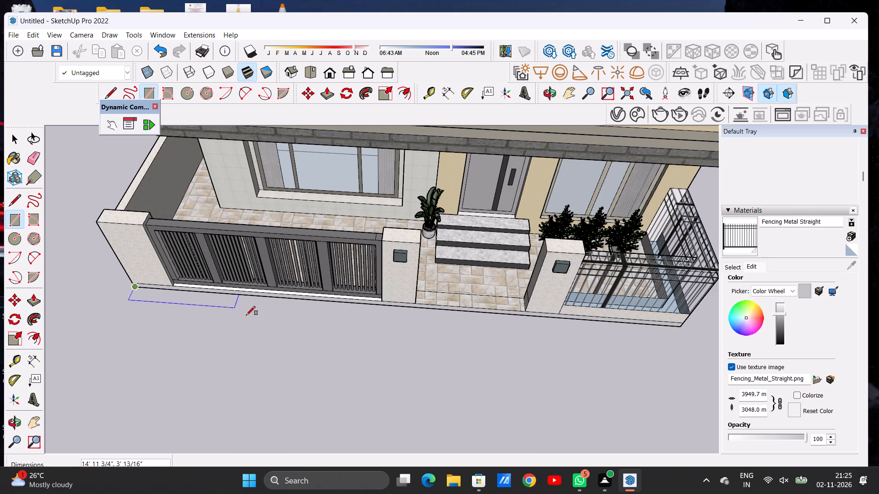
{"action": "scroll", "coordinate": [619, 328], "scroll_direction": "up", "scroll_amount": 3}
{"action": "scroll", "coordinate": [620, 328], "scroll_direction": "down", "scroll_amount": 1}
{"action": "scroll", "coordinate": [620, 329], "scroll_direction": "up", "scroll_amount": 7}
{"action": "scroll", "coordinate": [610, 335], "scroll_direction": "down", "scroll_amount": 1}
{"action": "scroll", "coordinate": [610, 335], "scroll_direction": "up", "scroll_amount": 1}
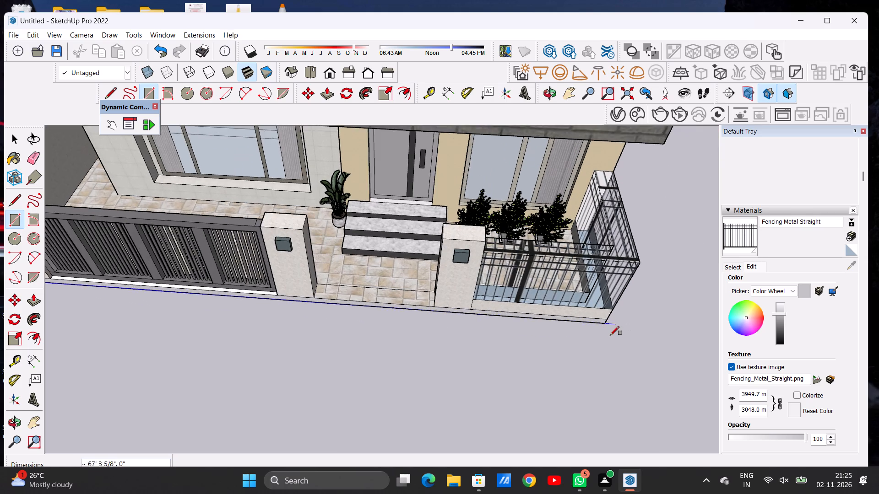
{"action": "scroll", "coordinate": [610, 335], "scroll_direction": "up", "scroll_amount": 20}
{"action": "scroll", "coordinate": [602, 323], "scroll_direction": "down", "scroll_amount": 1}
{"action": "scroll", "coordinate": [602, 323], "scroll_direction": "up", "scroll_amount": 4}
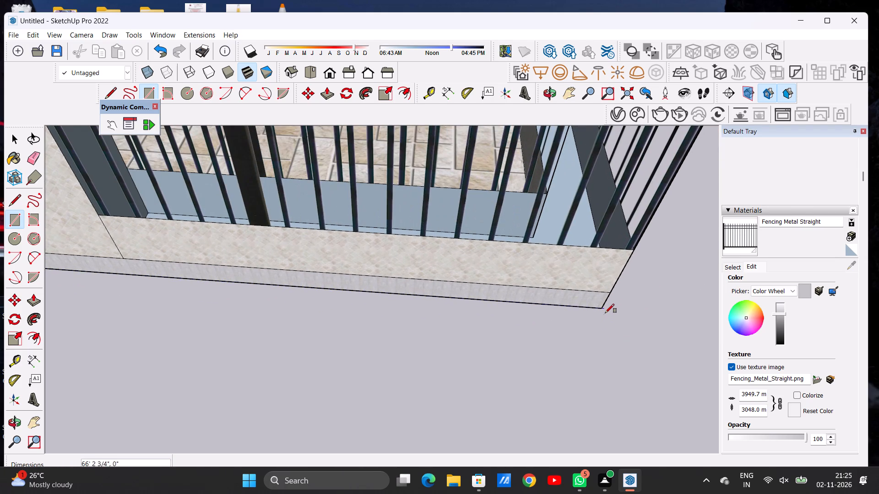
{"action": "left_click", "coordinate": [605, 309]}
{"action": "scroll", "coordinate": [613, 350], "scroll_direction": "down", "scroll_amount": 7}
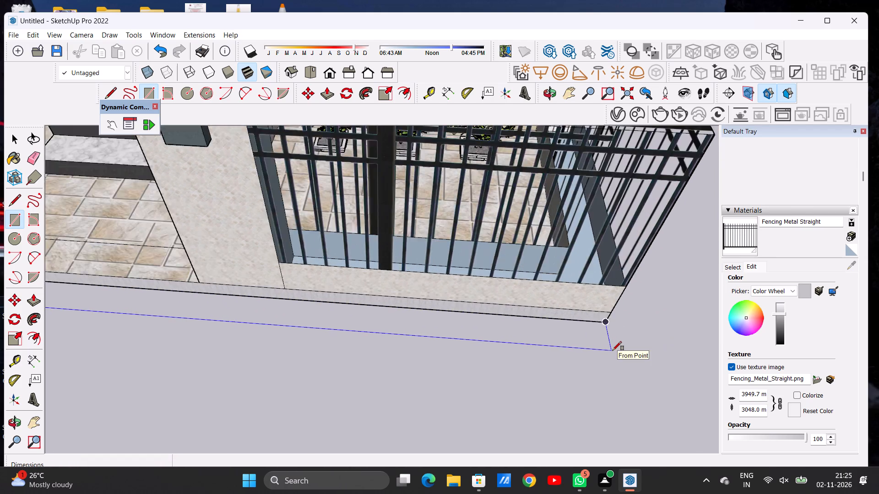
{"action": "scroll", "coordinate": [613, 350], "scroll_direction": "up", "scroll_amount": 1}
{"action": "scroll", "coordinate": [613, 350], "scroll_direction": "down", "scroll_amount": 18}
{"action": "scroll", "coordinate": [608, 344], "scroll_direction": "down", "scroll_amount": 7}
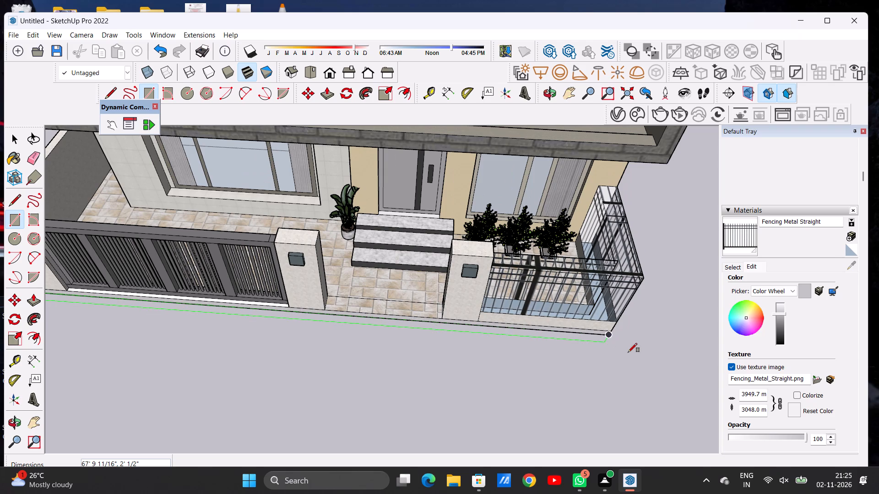
{"action": "scroll", "coordinate": [622, 388], "scroll_direction": "down", "scroll_amount": 5}
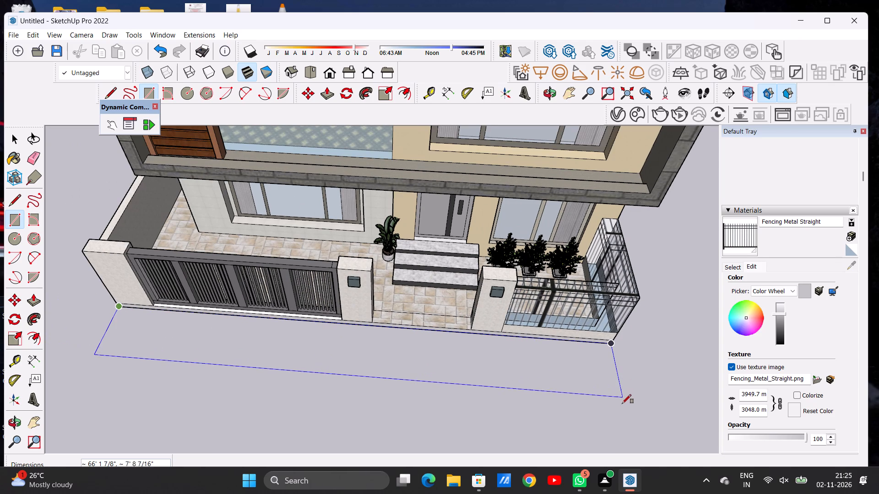
{"action": "left_click", "coordinate": [625, 415]}
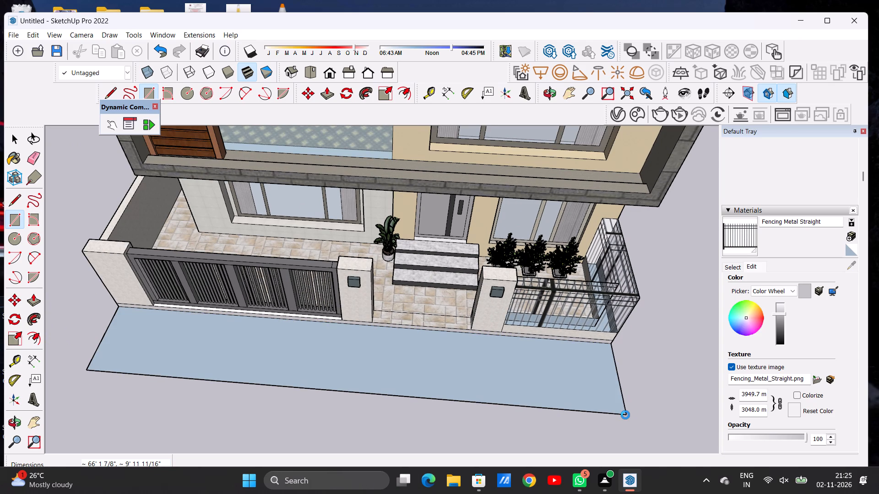
{"action": "key", "text": "space"}
Examine the front ground strip against the gate, boundary wall and house facade from street level and from above.
{"action": "scroll", "coordinate": [349, 394], "scroll_direction": "down", "scroll_amount": 5}
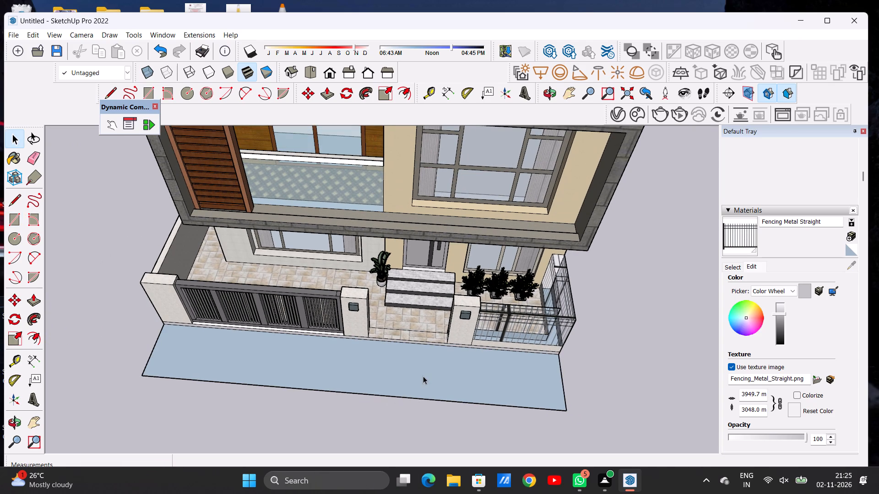
{"action": "key", "text": "o"}
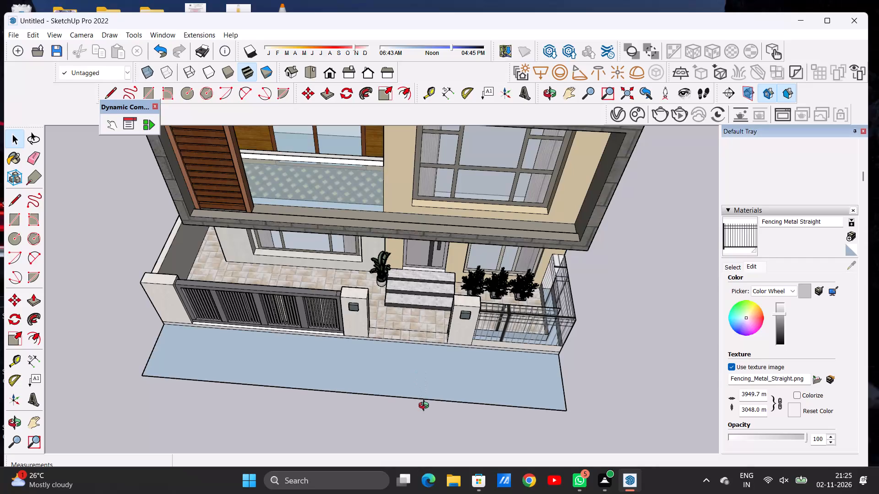
{"action": "left_click_drag", "start_coordinate": [423, 404], "coordinate": [458, 291]}
{"action": "scroll", "coordinate": [431, 344], "scroll_direction": "down", "scroll_amount": 6}
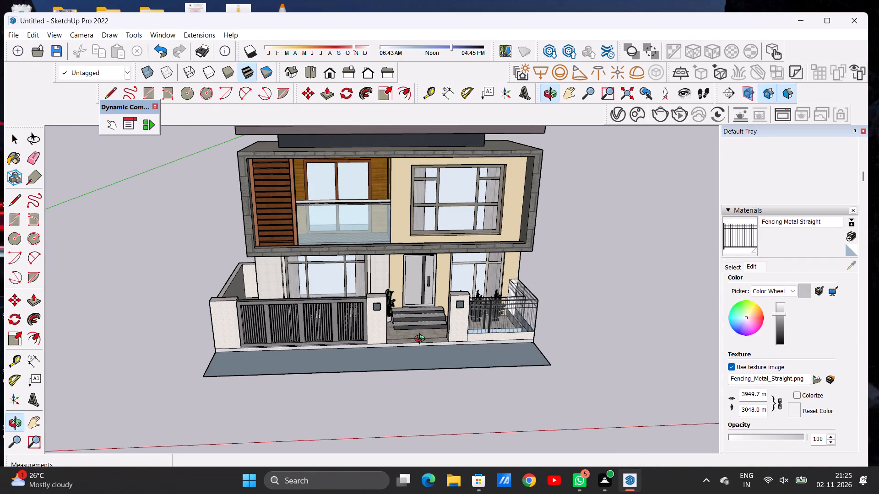
{"action": "left_click_drag", "start_coordinate": [393, 339], "coordinate": [361, 424]}
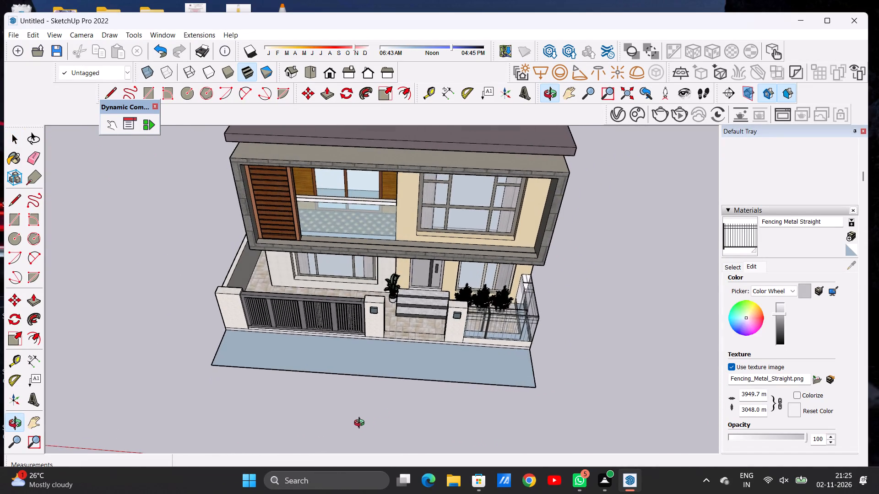
{"action": "left_click_drag", "start_coordinate": [361, 424], "coordinate": [365, 429]}
{"action": "scroll", "coordinate": [403, 367], "scroll_direction": "up", "scroll_amount": 4}
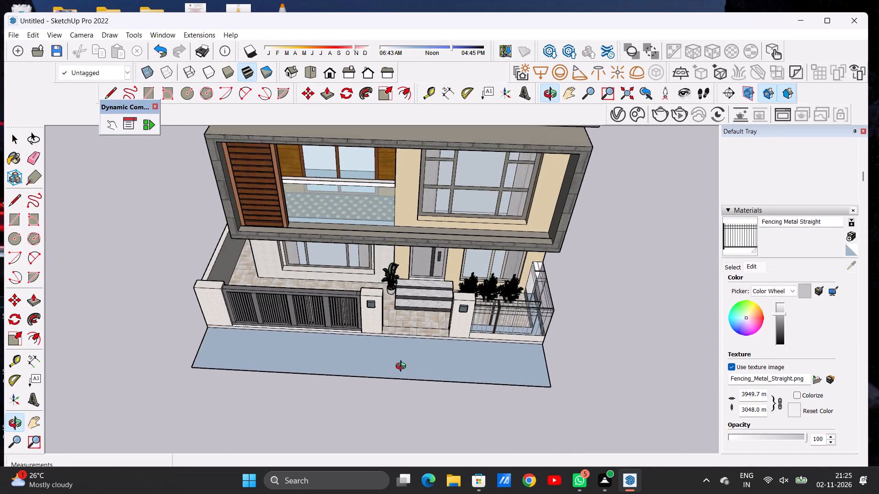
{"action": "scroll", "coordinate": [403, 367], "scroll_direction": "up", "scroll_amount": 2}
{"action": "left_click_drag", "start_coordinate": [396, 363], "coordinate": [401, 374]}
{"action": "key", "text": "space"}
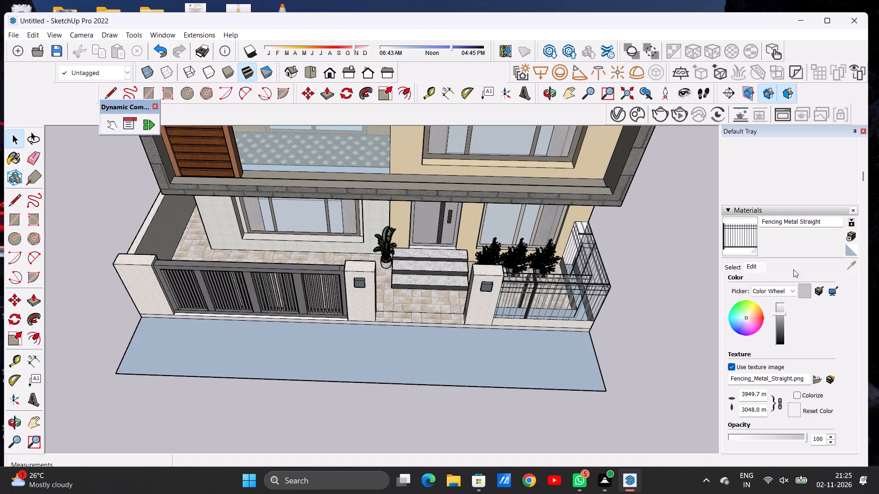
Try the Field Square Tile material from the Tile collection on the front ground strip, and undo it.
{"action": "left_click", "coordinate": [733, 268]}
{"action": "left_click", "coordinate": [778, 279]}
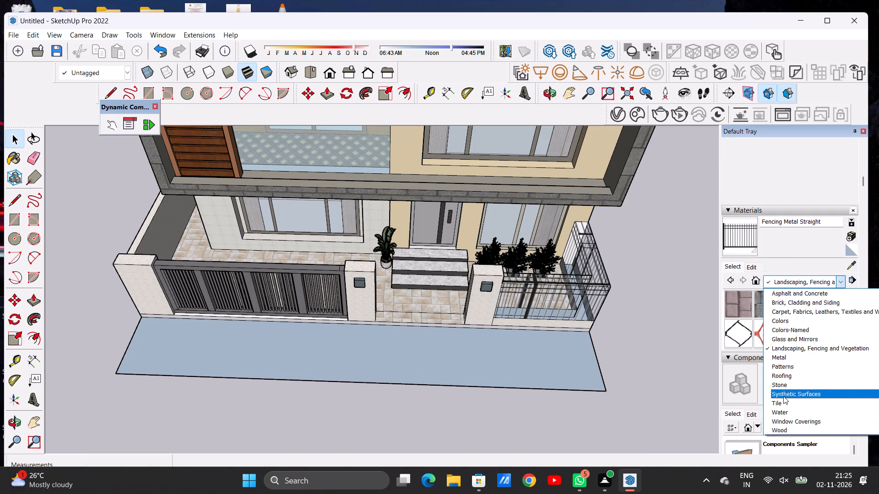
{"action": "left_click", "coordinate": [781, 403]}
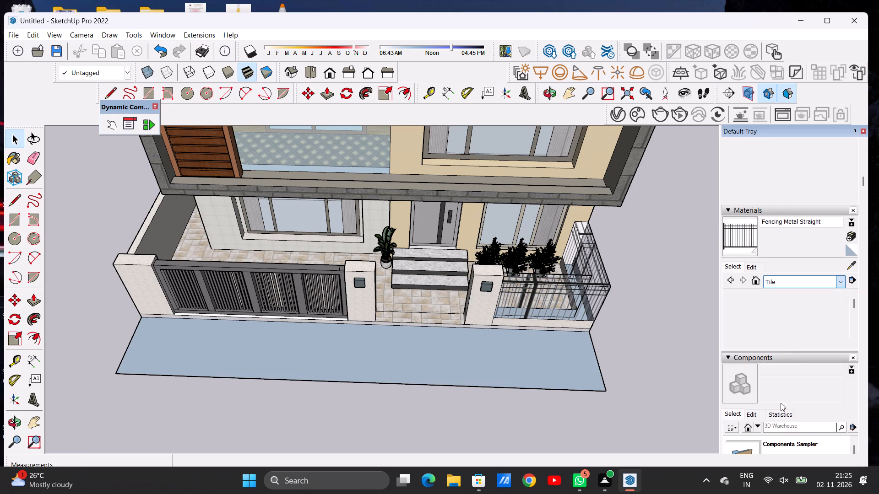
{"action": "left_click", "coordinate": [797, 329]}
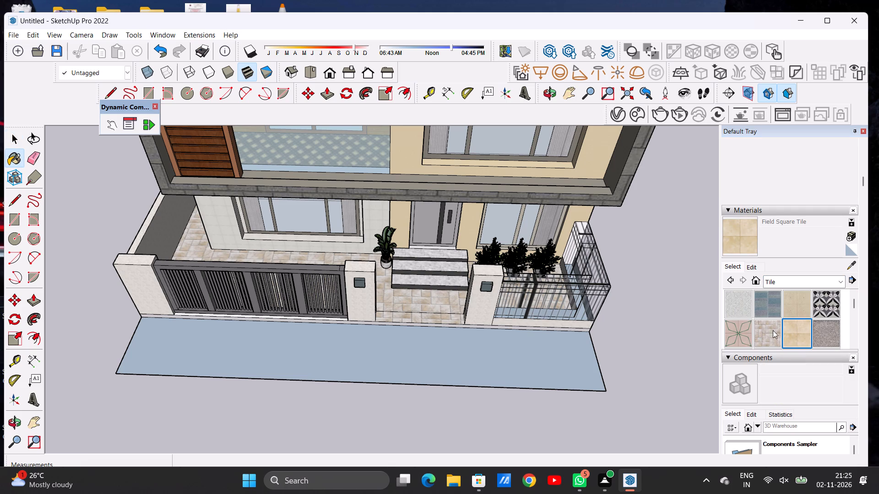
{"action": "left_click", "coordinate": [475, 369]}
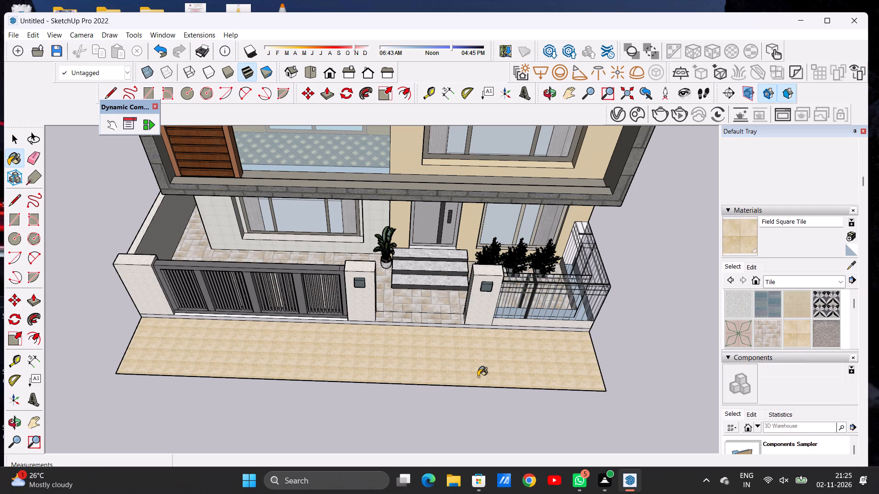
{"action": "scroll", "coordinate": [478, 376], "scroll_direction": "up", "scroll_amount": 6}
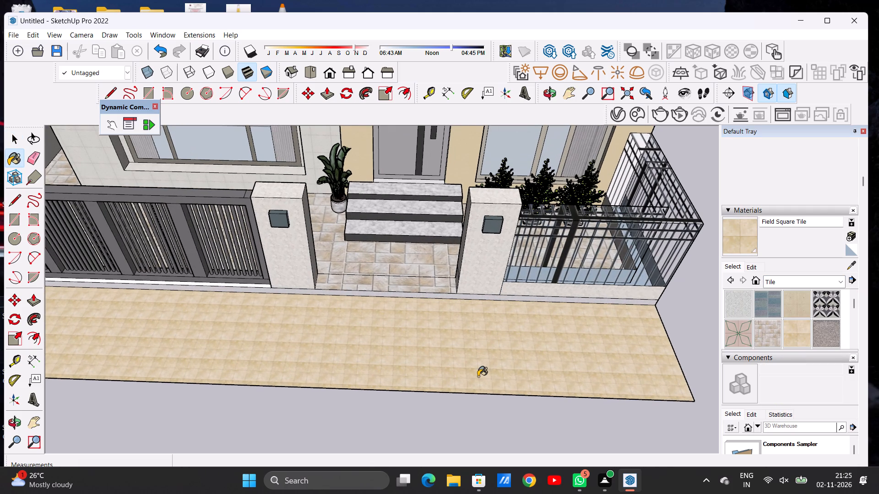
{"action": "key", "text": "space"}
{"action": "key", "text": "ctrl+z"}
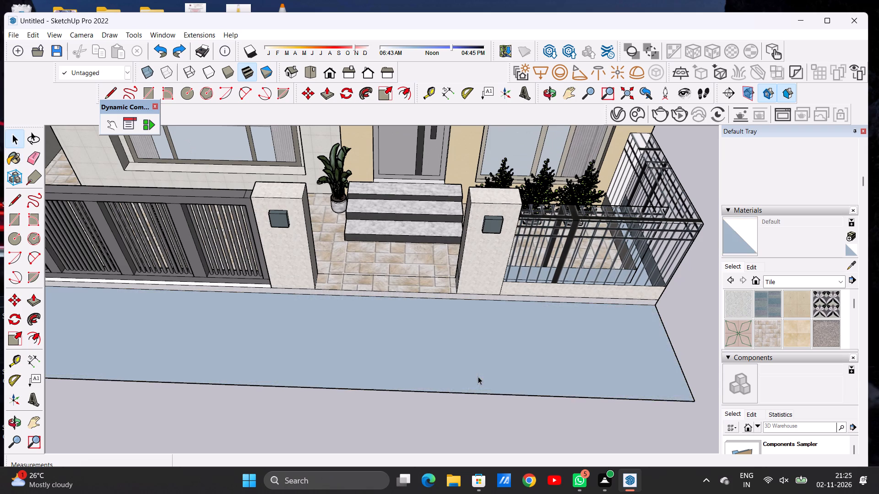
Draw a rectangle about 14' 4" by 3' 6" on the ground strip, against the low wall below the metal fence.
{"action": "scroll", "coordinate": [482, 365], "scroll_direction": "down", "scroll_amount": 3}
{"action": "scroll", "coordinate": [485, 363], "scroll_direction": "up", "scroll_amount": 1}
{"action": "scroll", "coordinate": [494, 358], "scroll_direction": "down", "scroll_amount": 1}
{"action": "scroll", "coordinate": [598, 326], "scroll_direction": "up", "scroll_amount": 2}
{"action": "scroll", "coordinate": [411, 327], "scroll_direction": "down", "scroll_amount": 4}
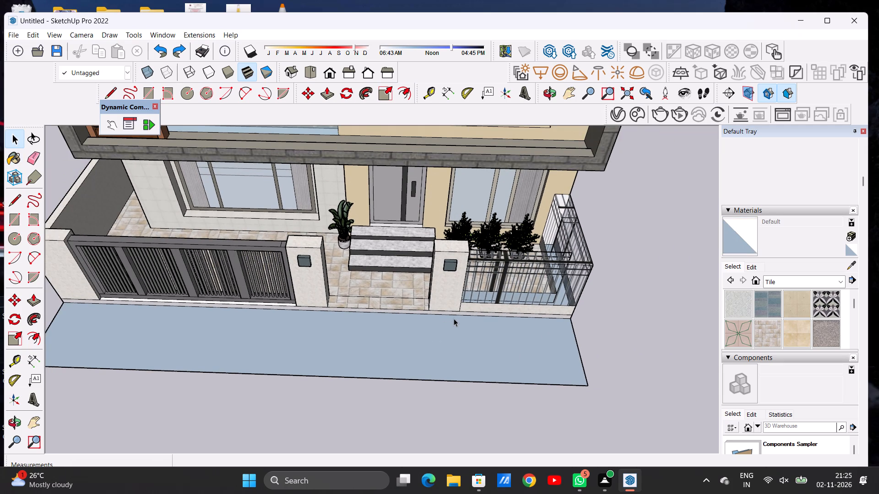
{"action": "key", "text": "o"}
{"action": "left_click_drag", "start_coordinate": [427, 335], "coordinate": [435, 355]}
{"action": "scroll", "coordinate": [546, 326], "scroll_direction": "up", "scroll_amount": 5}
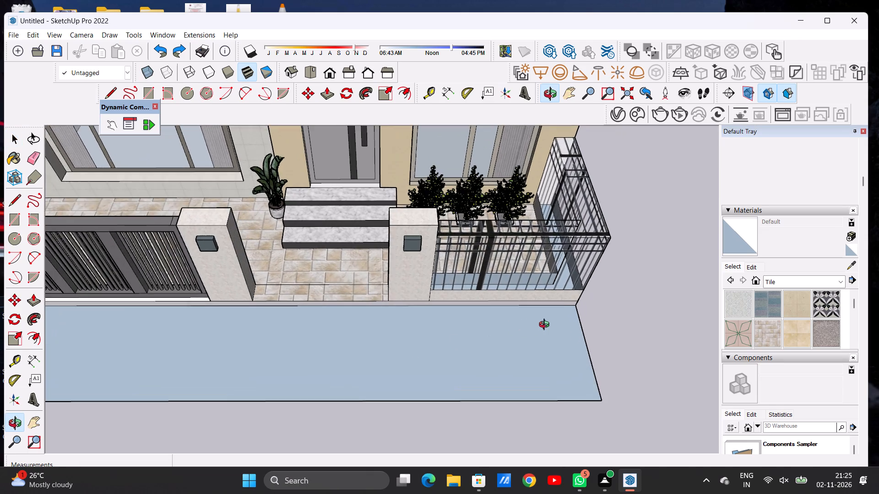
{"action": "scroll", "coordinate": [546, 326], "scroll_direction": "up", "scroll_amount": 5}
{"action": "left_click_drag", "start_coordinate": [493, 339], "coordinate": [496, 347]}
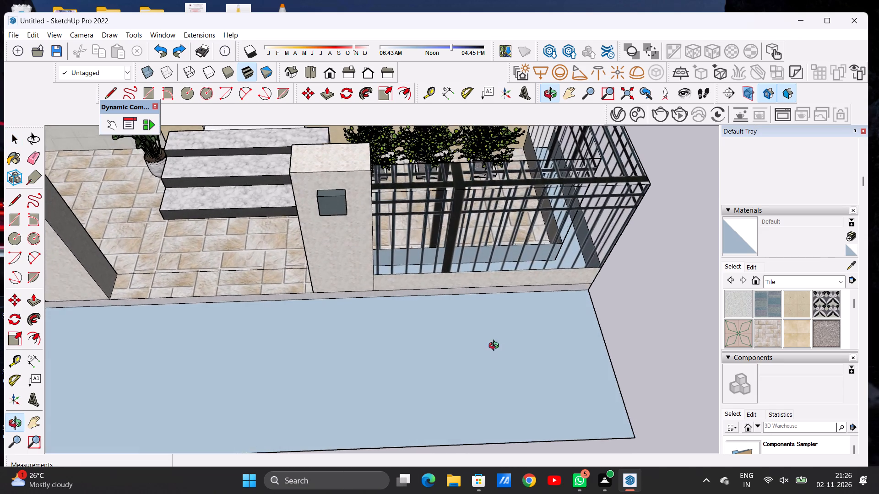
{"action": "left_click_drag", "start_coordinate": [496, 347], "coordinate": [487, 360]}
{"action": "scroll", "coordinate": [487, 360], "scroll_direction": "up", "scroll_amount": 5}
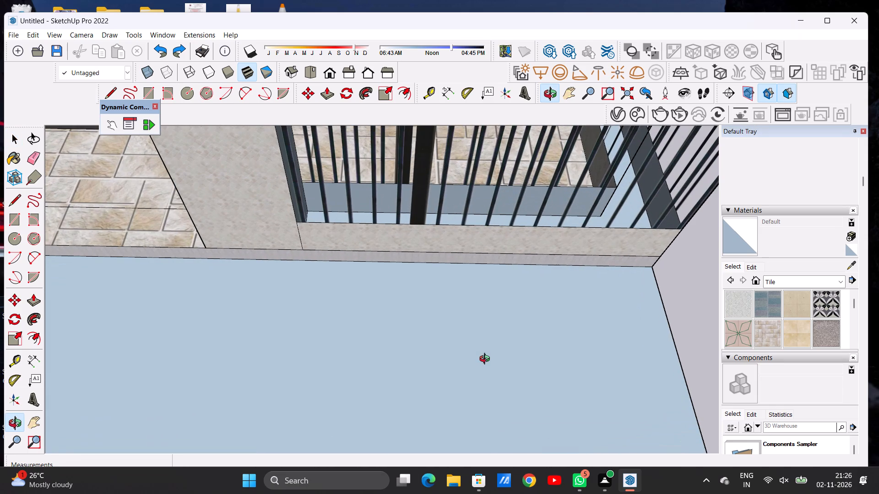
{"action": "key", "text": "space"}
{"action": "type", "text": "R"}
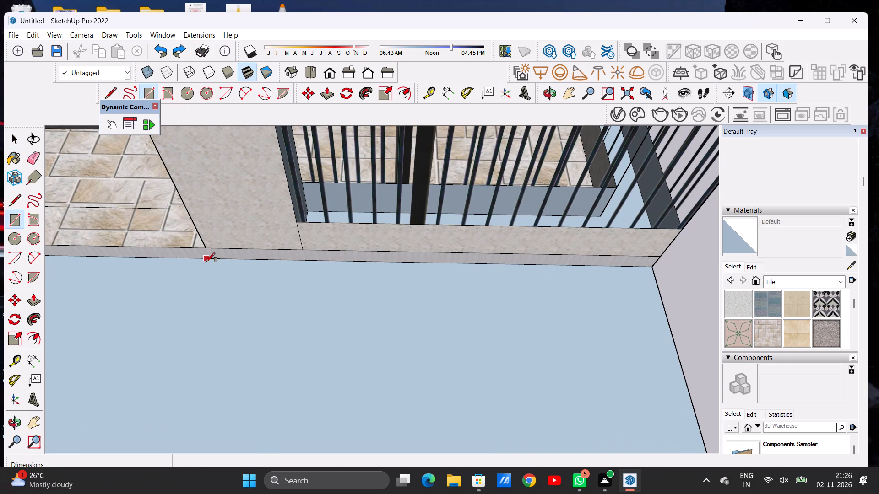
{"action": "left_click", "coordinate": [303, 262]}
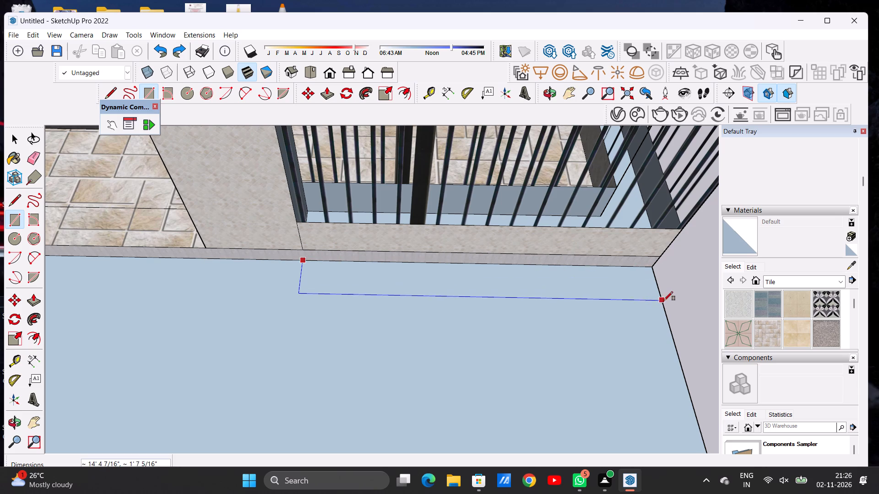
{"action": "left_click", "coordinate": [670, 345]}
{"action": "key", "text": "space"}
Offset the outline of the small rectangle in front of the metal fence inward by about 7 5/8".
{"action": "scroll", "coordinate": [307, 322], "scroll_direction": "down", "scroll_amount": 3}
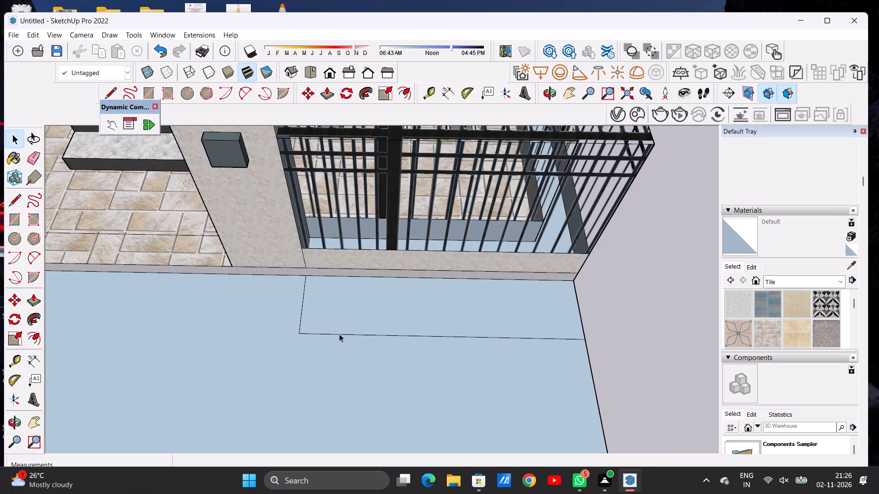
{"action": "scroll", "coordinate": [339, 334], "scroll_direction": "down", "scroll_amount": 3}
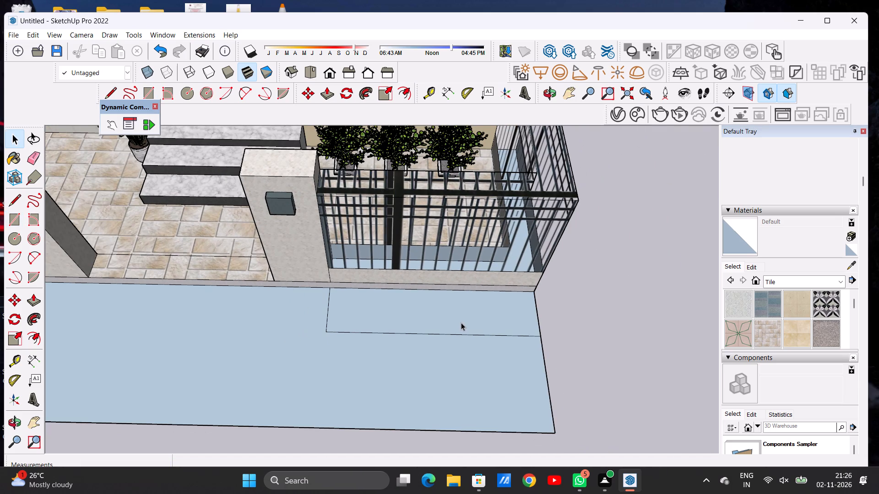
{"action": "scroll", "coordinate": [461, 322], "scroll_direction": "up", "scroll_amount": 6}
{"action": "key", "text": "o"}
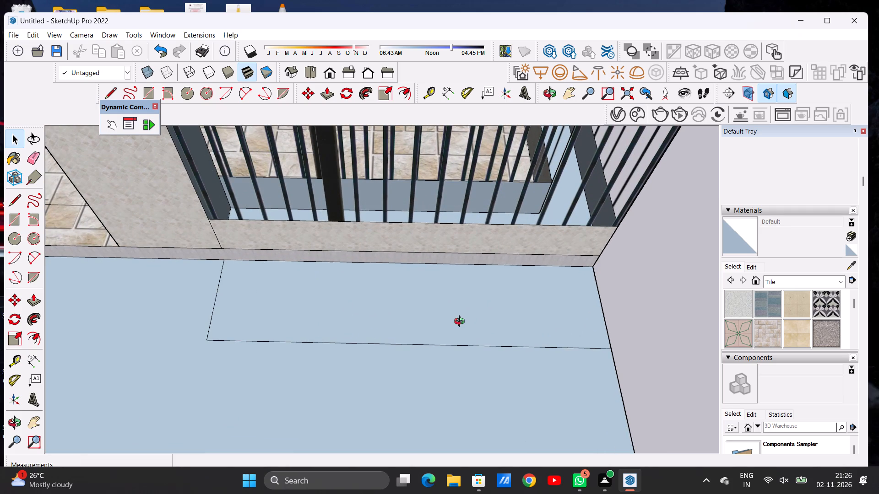
{"action": "key", "text": "f"}
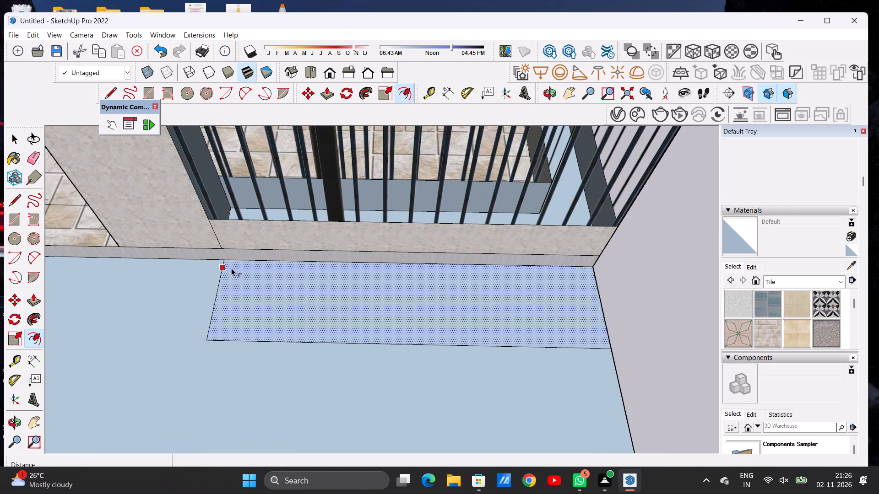
{"action": "left_click", "coordinate": [231, 268]}
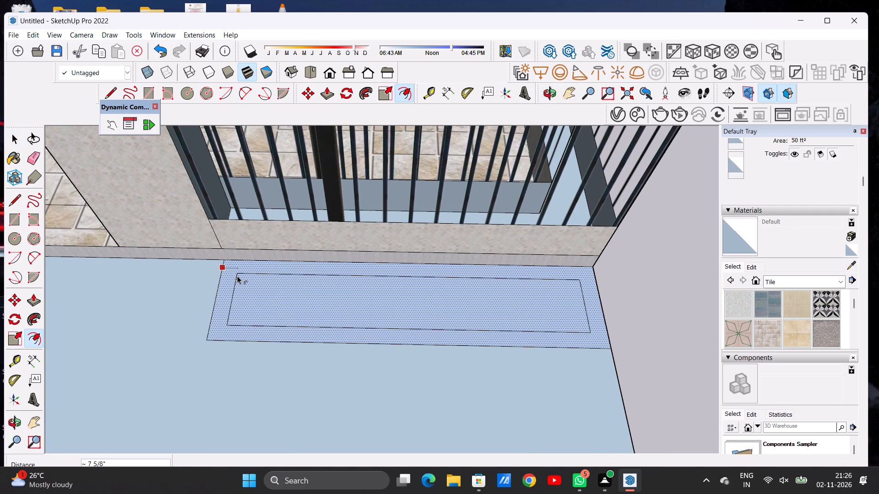
{"action": "left_click", "coordinate": [237, 275]}
{"action": "key", "text": "space"}
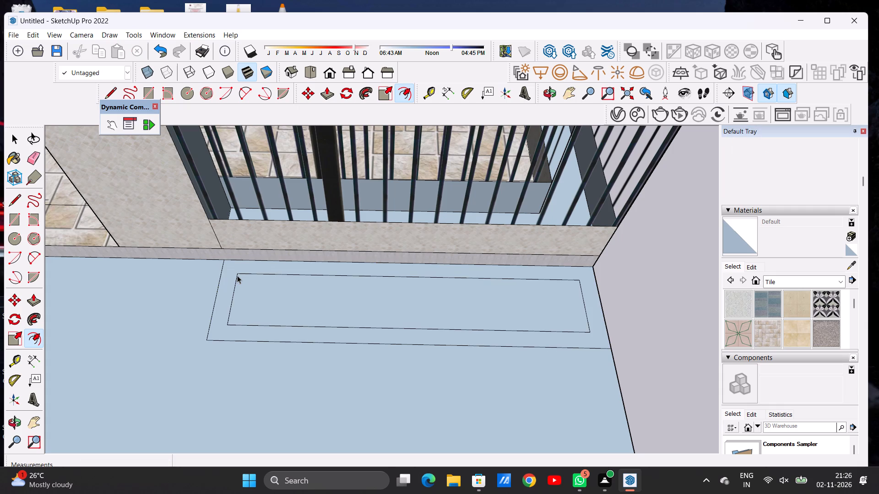
Examine the bordered rectangle in front of the metal fence from close up, a low angle and farther out.
{"action": "key", "text": "p"}
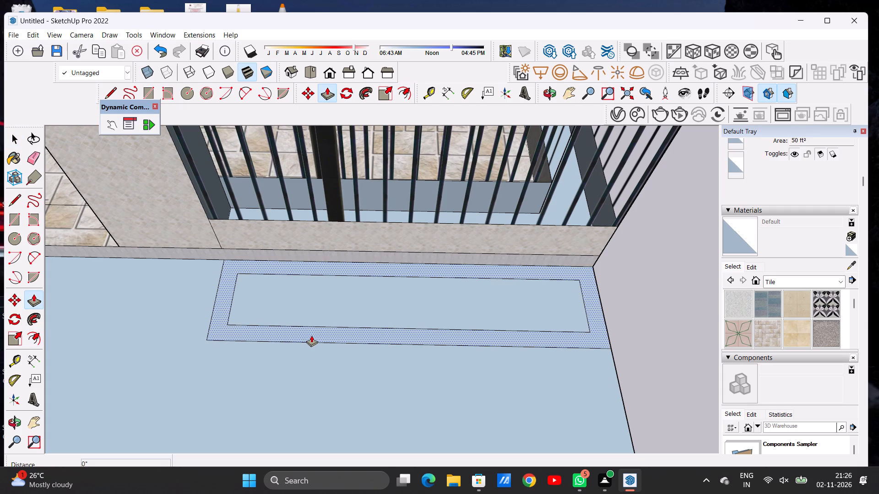
{"action": "key", "text": "space"}
{"action": "scroll", "coordinate": [297, 348], "scroll_direction": "down", "scroll_amount": 6}
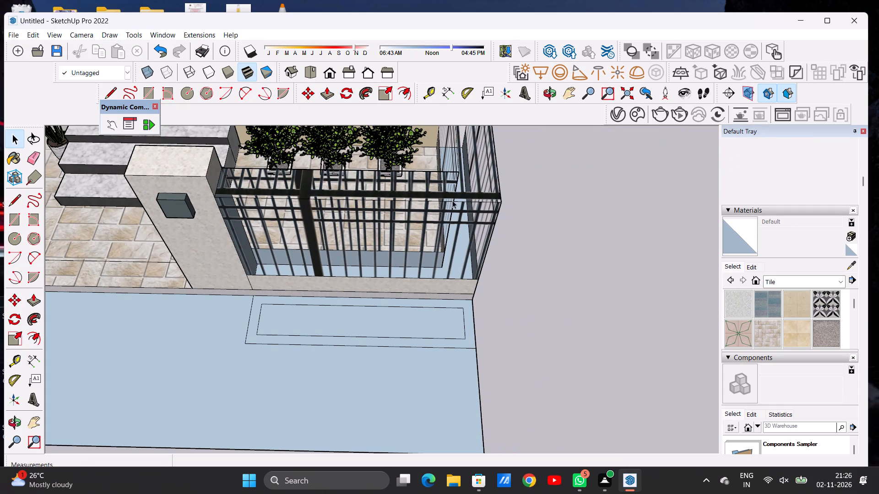
{"action": "key", "text": "o"}
{"action": "left_click_drag", "start_coordinate": [412, 370], "coordinate": [441, 278]}
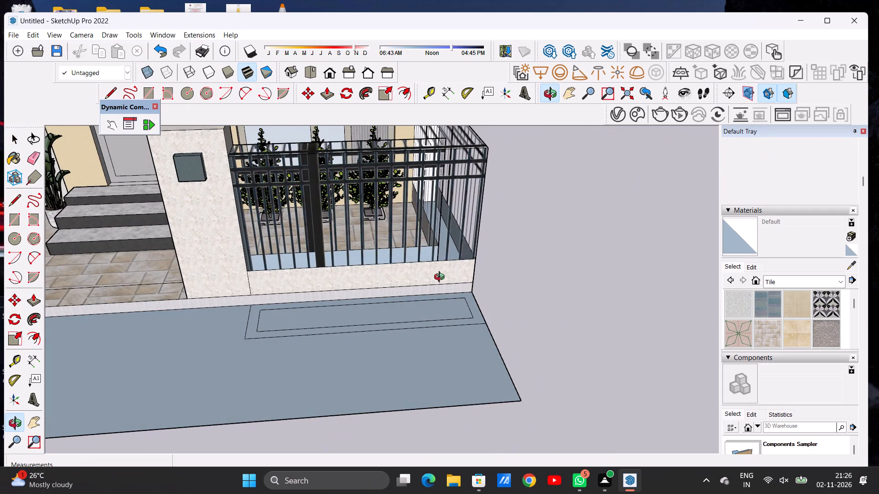
{"action": "left_click_drag", "start_coordinate": [441, 278], "coordinate": [423, 286]}
{"action": "left_click", "coordinate": [399, 290]}
{"action": "scroll", "coordinate": [466, 335], "scroll_direction": "up", "scroll_amount": 6}
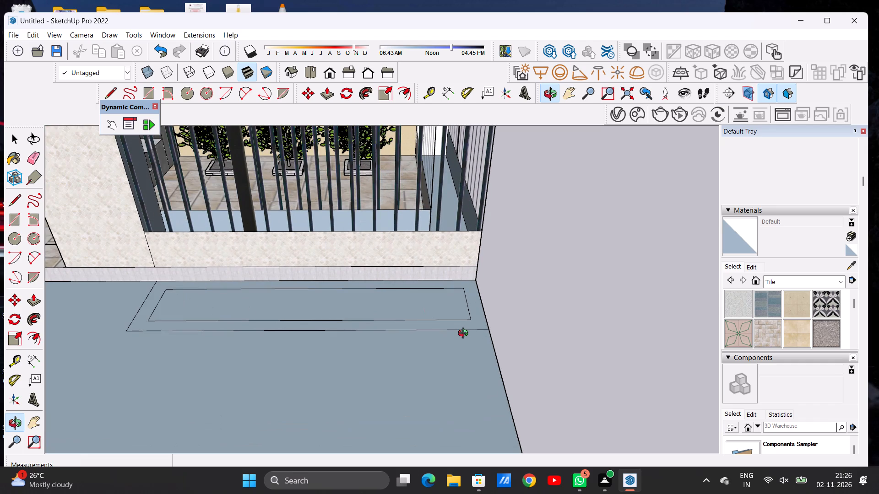
{"action": "left_click", "coordinate": [465, 334]}
{"action": "scroll", "coordinate": [475, 327], "scroll_direction": "up", "scroll_amount": 3}
{"action": "key", "text": "p"}
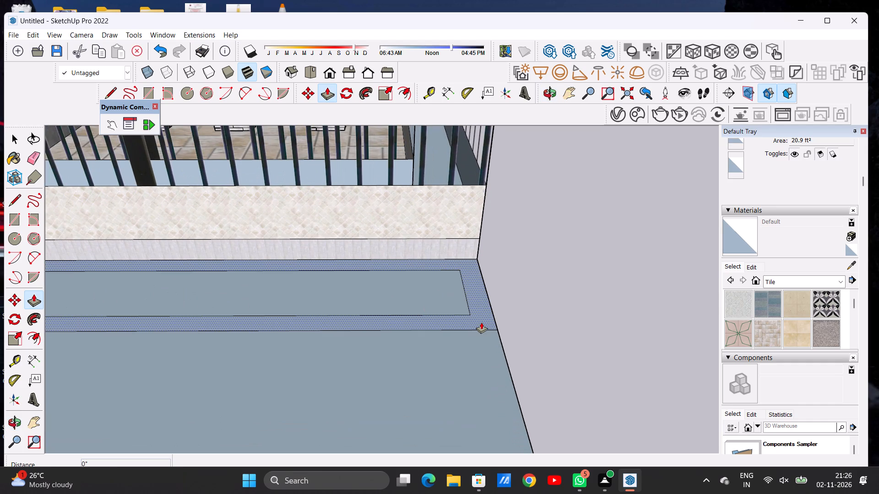
{"action": "key", "text": "space"}
{"action": "left_click", "coordinate": [581, 301]}
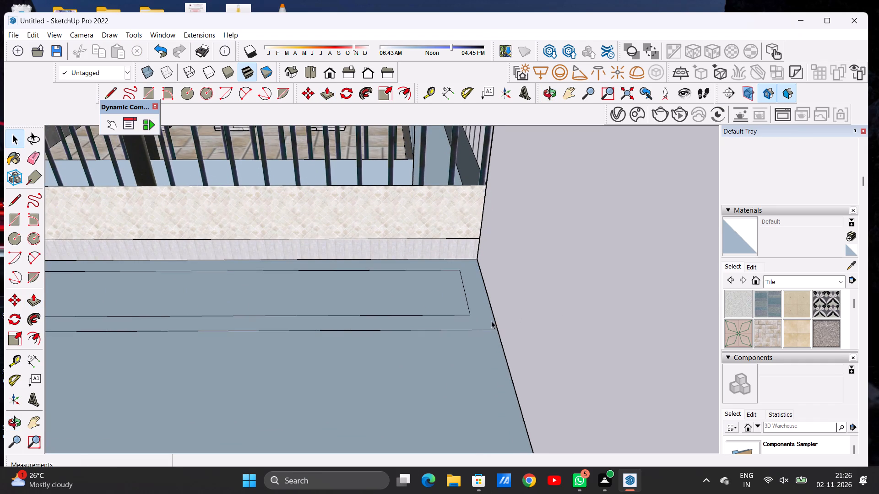
{"action": "scroll", "coordinate": [496, 321], "scroll_direction": "down", "scroll_amount": 9}
{"action": "scroll", "coordinate": [533, 318], "scroll_direction": "down", "scroll_amount": 8}
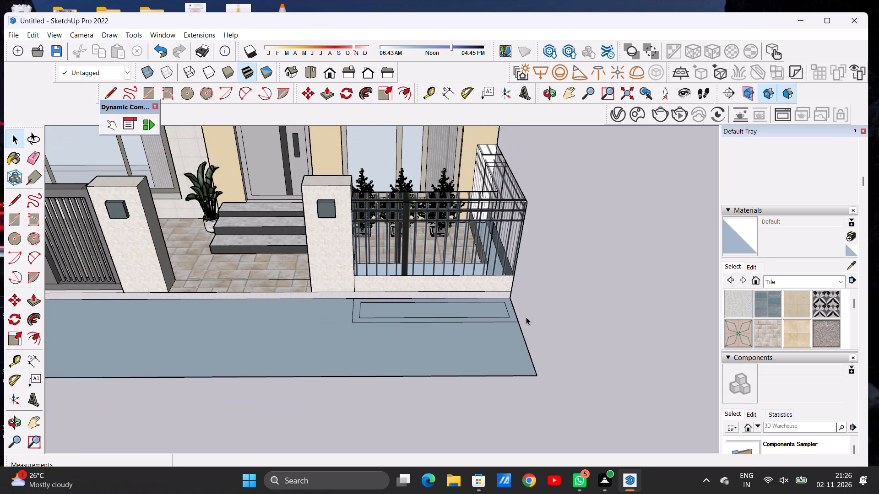
{"action": "scroll", "coordinate": [351, 167], "scroll_direction": "up", "scroll_amount": 1}
{"action": "scroll", "coordinate": [351, 167], "scroll_direction": "down", "scroll_amount": 1}
{"action": "scroll", "coordinate": [351, 167], "scroll_direction": "up", "scroll_amount": 9}
{"action": "scroll", "coordinate": [364, 226], "scroll_direction": "down", "scroll_amount": 5}
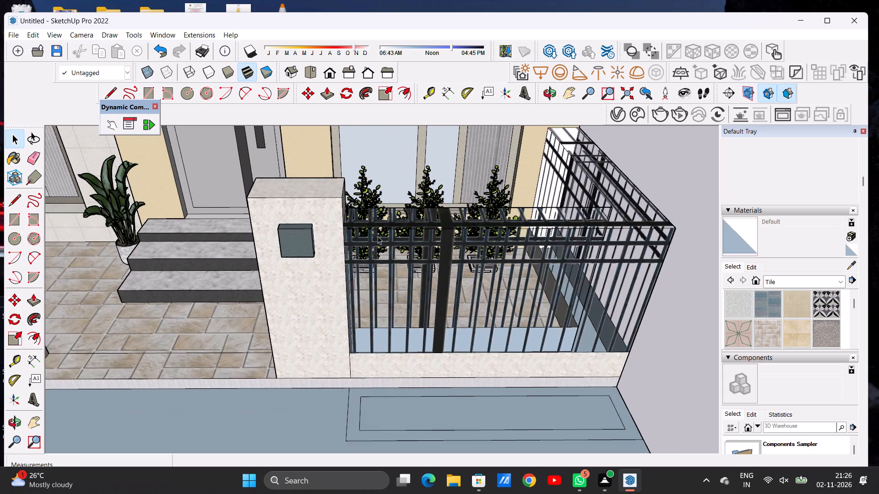
{"action": "scroll", "coordinate": [378, 236], "scroll_direction": "down", "scroll_amount": 2}
Copy the potted shrub nearest the entrance steps onto the front ground strip outside the fence, about 15' 3 5/8" away.
{"action": "left_click", "coordinate": [545, 94]}
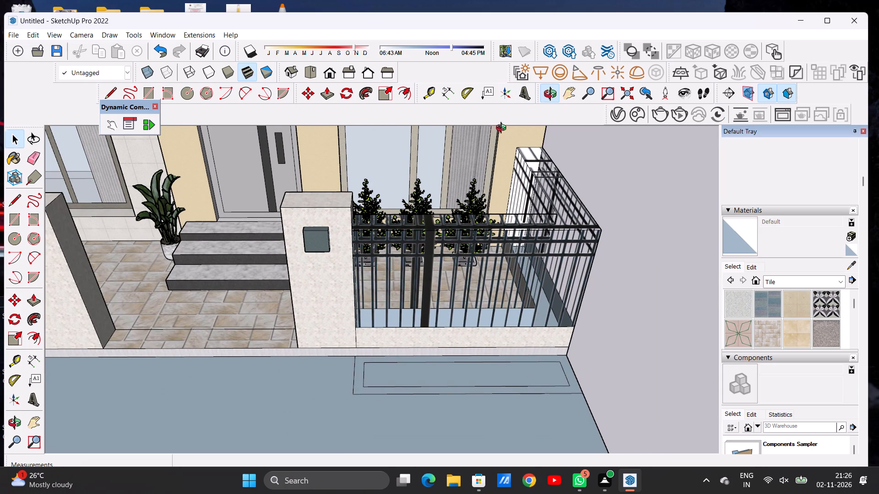
{"action": "left_click_drag", "start_coordinate": [300, 275], "coordinate": [448, 256]}
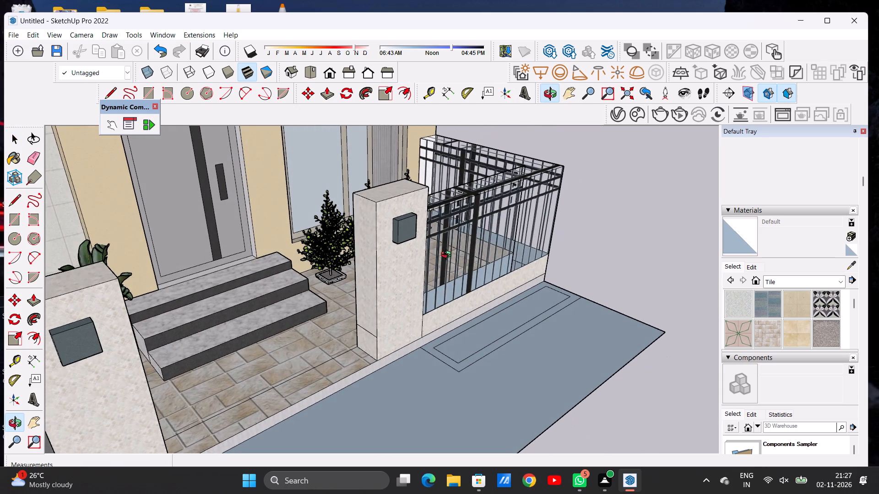
{"action": "left_click_drag", "start_coordinate": [448, 256], "coordinate": [450, 261]}
{"action": "key", "text": "space"}
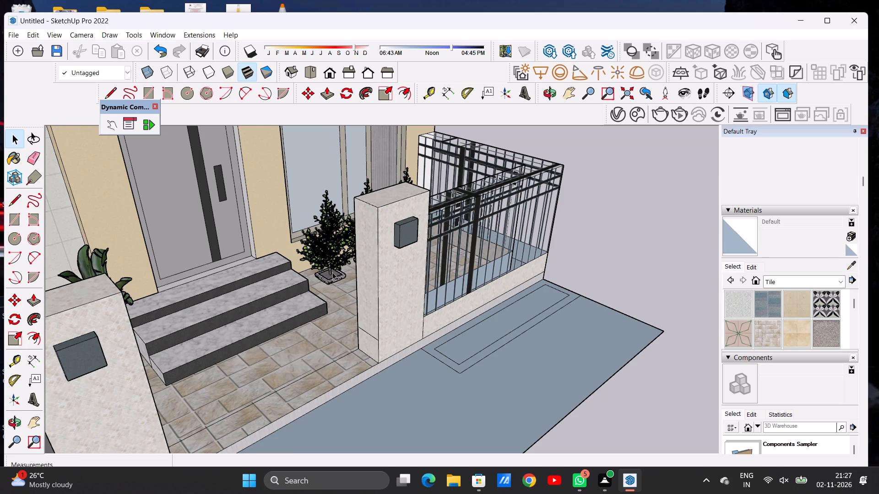
{"action": "left_click", "coordinate": [330, 274]}
{"action": "key", "text": "m"}
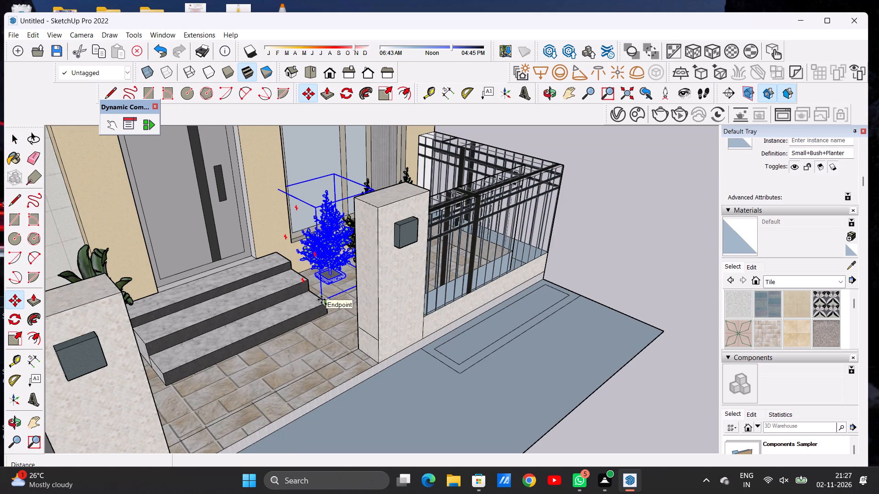
{"action": "left_click", "coordinate": [321, 300]}
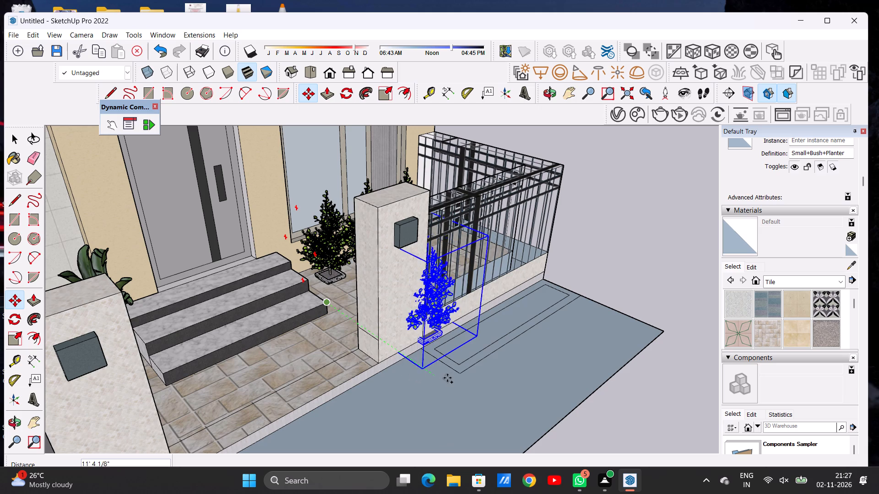
{"action": "left_click", "coordinate": [499, 421]}
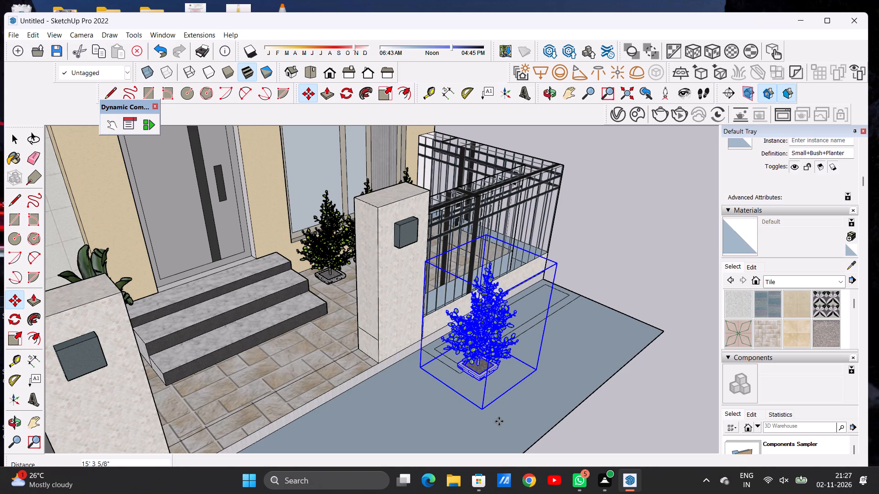
{"action": "key", "text": "space"}
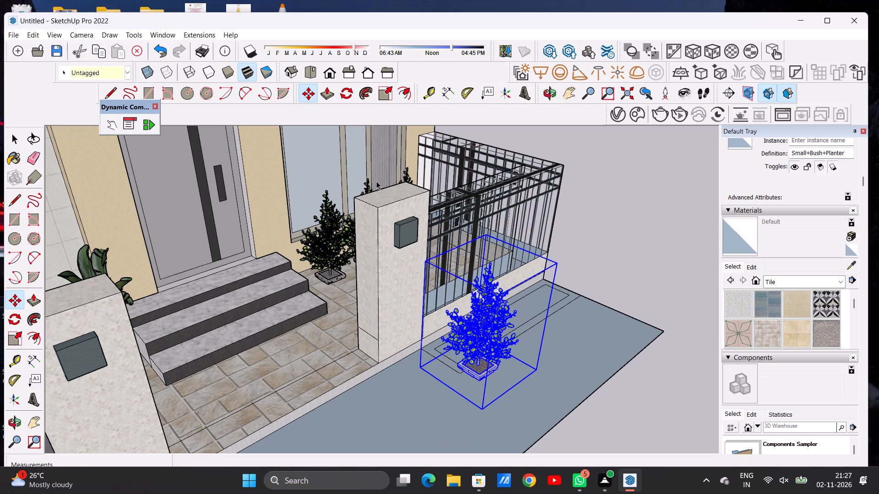
Scale the copied shrub to about 0.83 in height and about 0.90 along the red axis.
{"action": "left_click", "coordinate": [548, 96]}
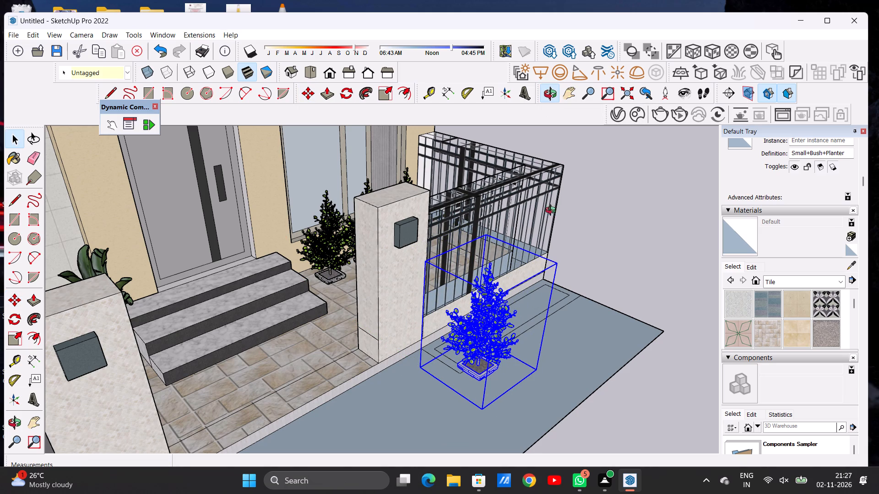
{"action": "left_click_drag", "start_coordinate": [548, 258], "coordinate": [315, 237]}
{"action": "left_click", "coordinate": [311, 237]}
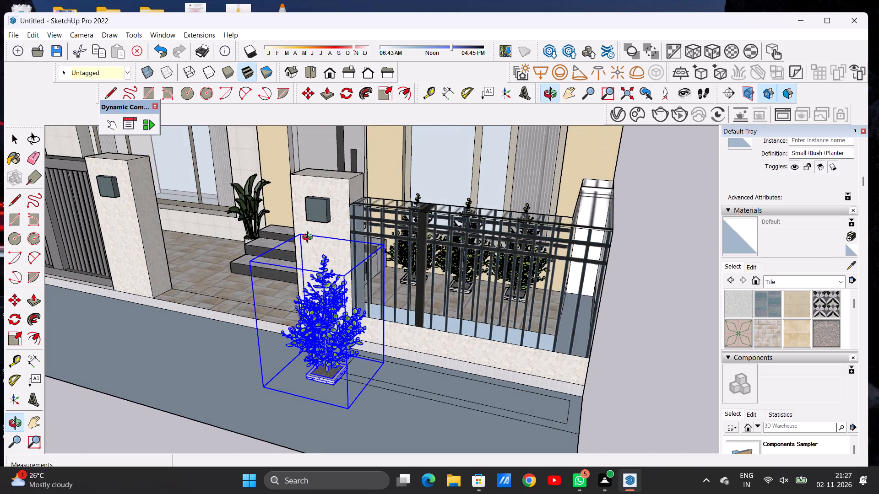
{"action": "scroll", "coordinate": [343, 306], "scroll_direction": "up", "scroll_amount": 5}
{"action": "key", "text": "space"}
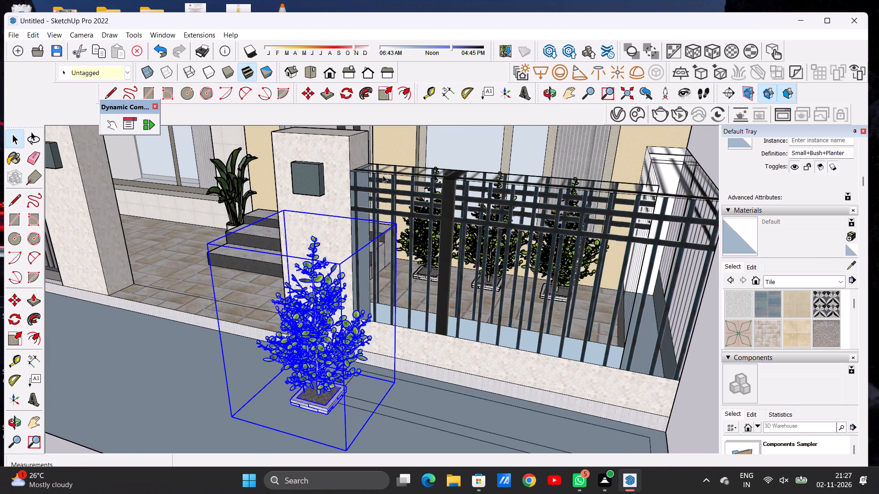
{"action": "left_click", "coordinate": [384, 96]}
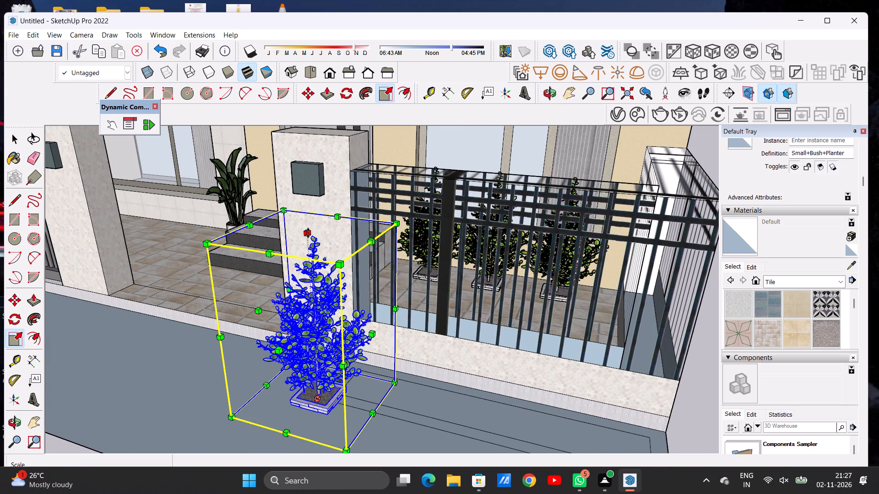
{"action": "left_click", "coordinate": [308, 233]}
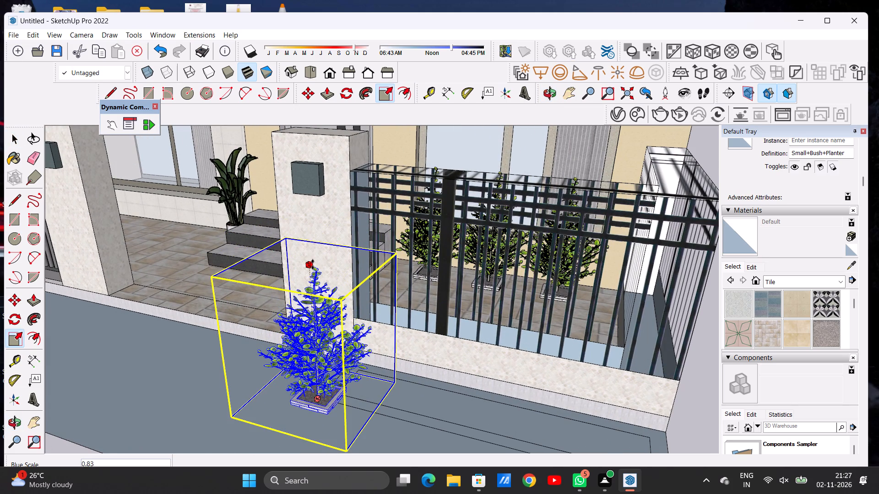
{"action": "left_click", "coordinate": [313, 264]}
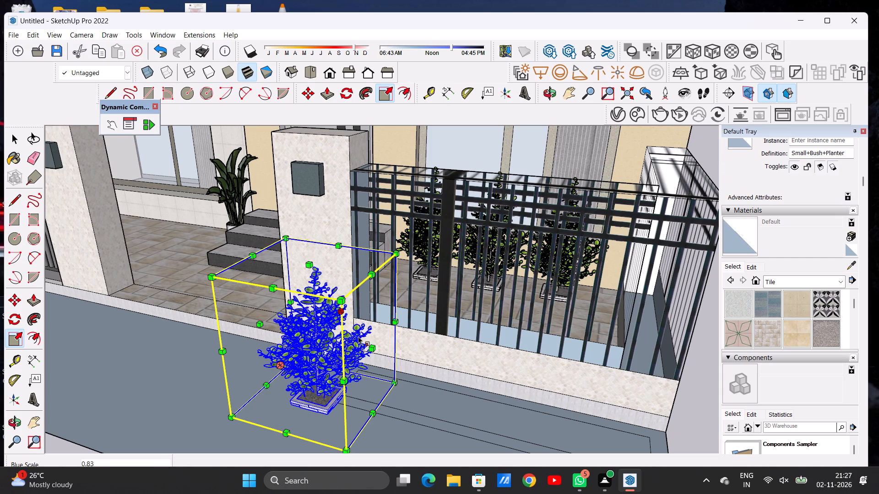
{"action": "left_click", "coordinate": [371, 350]}
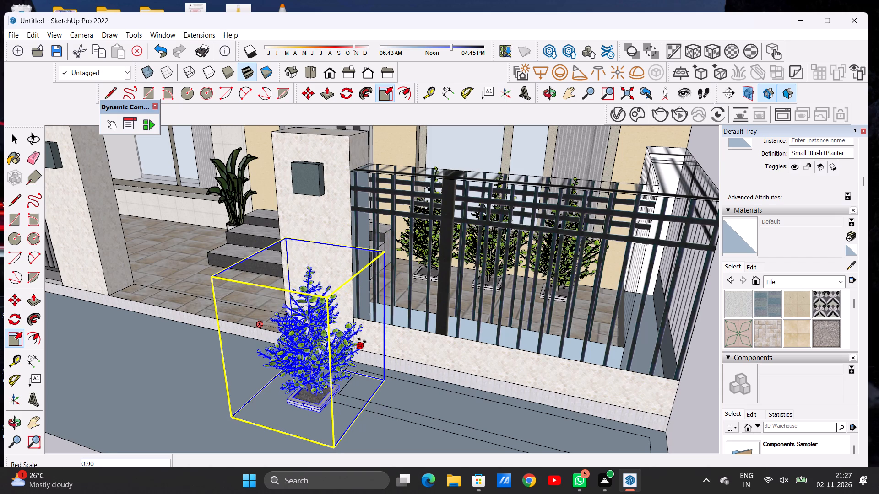
{"action": "left_click", "coordinate": [362, 340]}
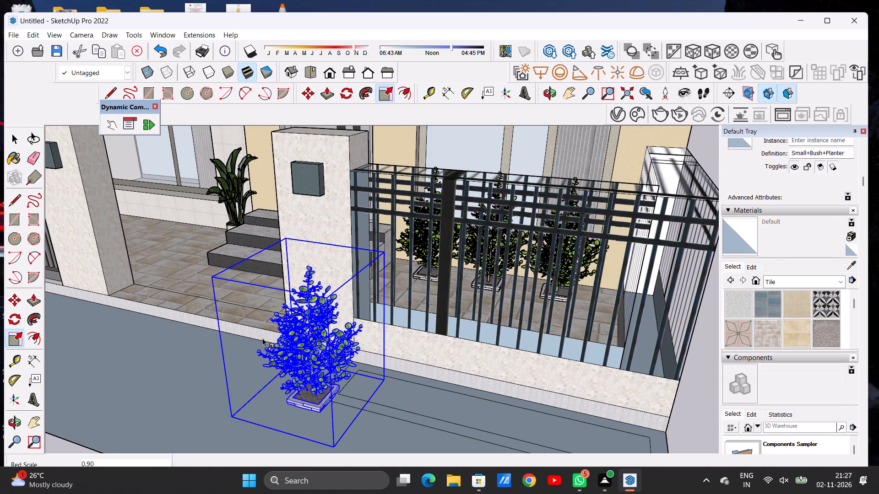
{"action": "left_click", "coordinate": [258, 326]}
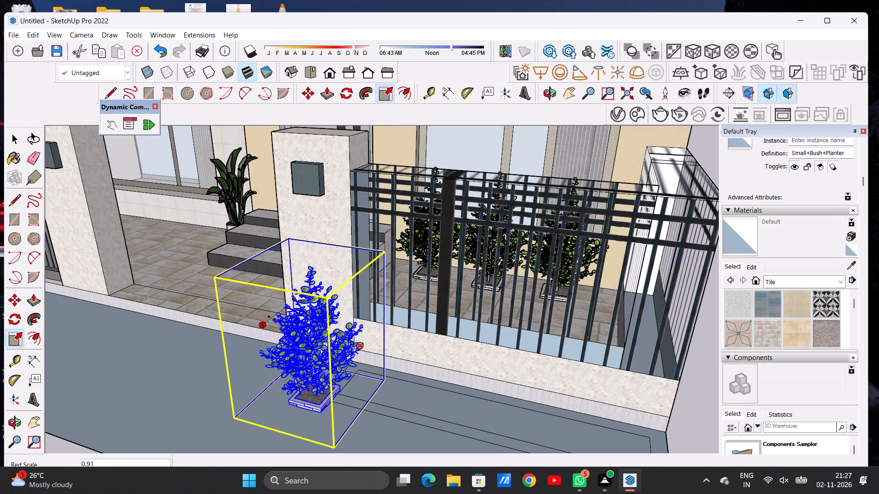
{"action": "key", "text": "space"}
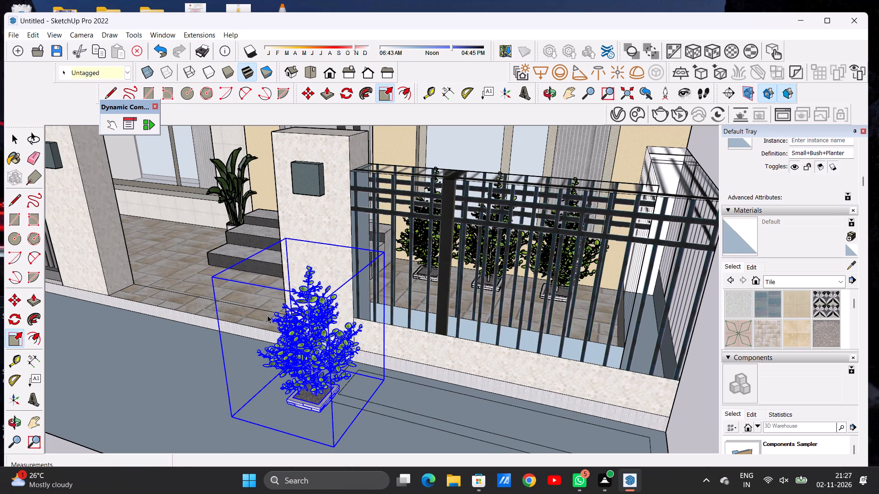
Scale the copied shrub to about 0.76 along the green axis and a further 0.88 or so in height.
{"action": "left_click", "coordinate": [385, 98]}
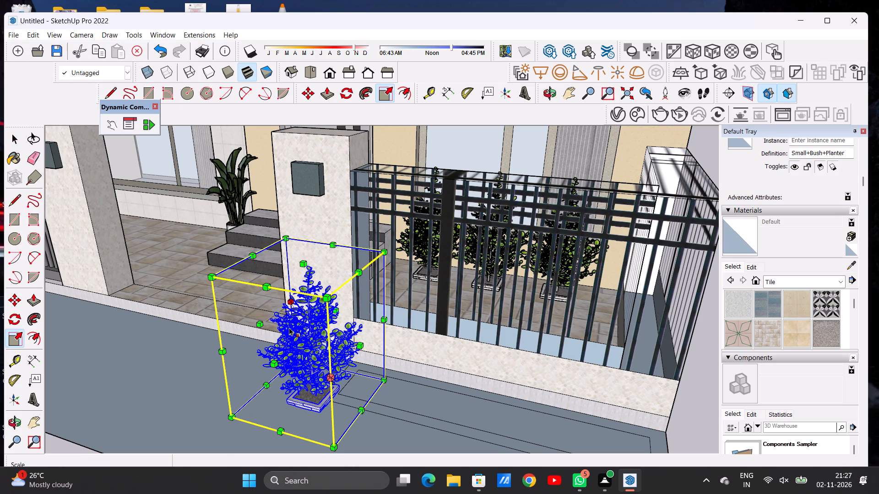
{"action": "left_click", "coordinate": [277, 367]}
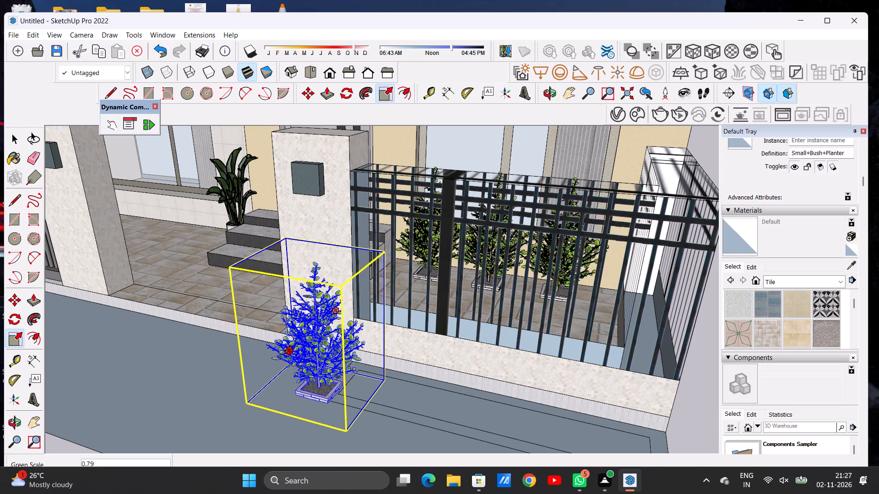
{"action": "left_click", "coordinate": [288, 347]}
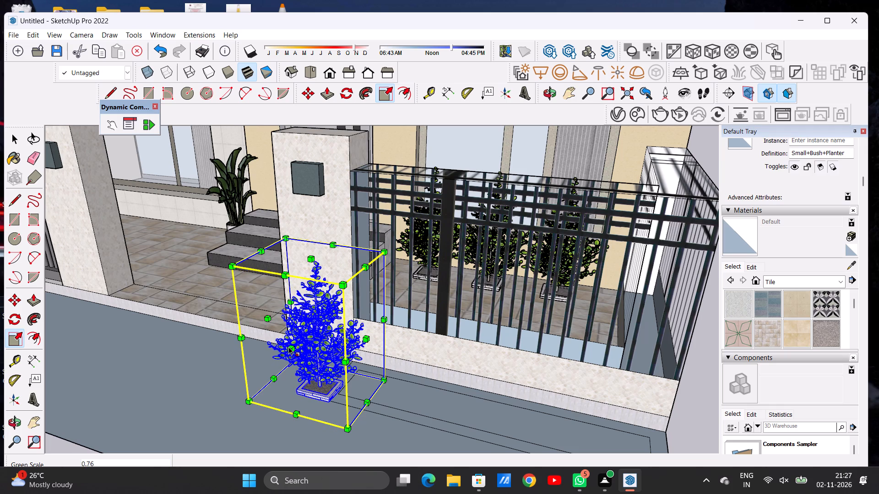
{"action": "left_click", "coordinate": [311, 257]}
{"action": "left_click", "coordinate": [311, 276]}
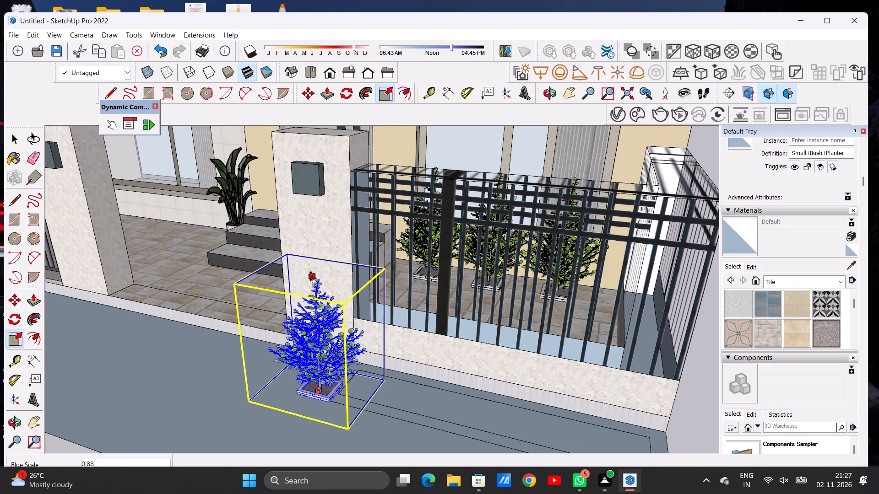
{"action": "key", "text": "space"}
Examine the scaled shrub copy against the bordered rectangle and the fence, from the front and from above.
{"action": "scroll", "coordinate": [341, 284], "scroll_direction": "down", "scroll_amount": 4}
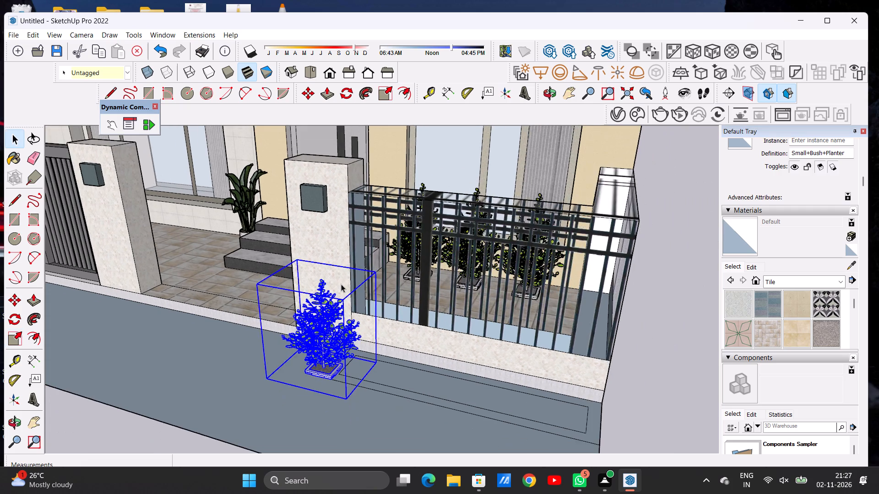
{"action": "scroll", "coordinate": [341, 284], "scroll_direction": "down", "scroll_amount": 5}
{"action": "left_click", "coordinate": [629, 343]}
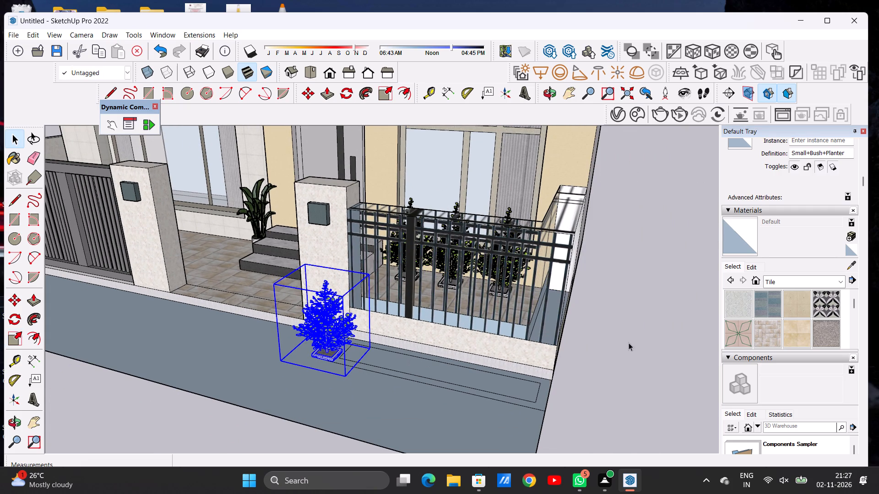
{"action": "scroll", "coordinate": [368, 369], "scroll_direction": "up", "scroll_amount": 7}
{"action": "scroll", "coordinate": [335, 344], "scroll_direction": "down", "scroll_amount": 4}
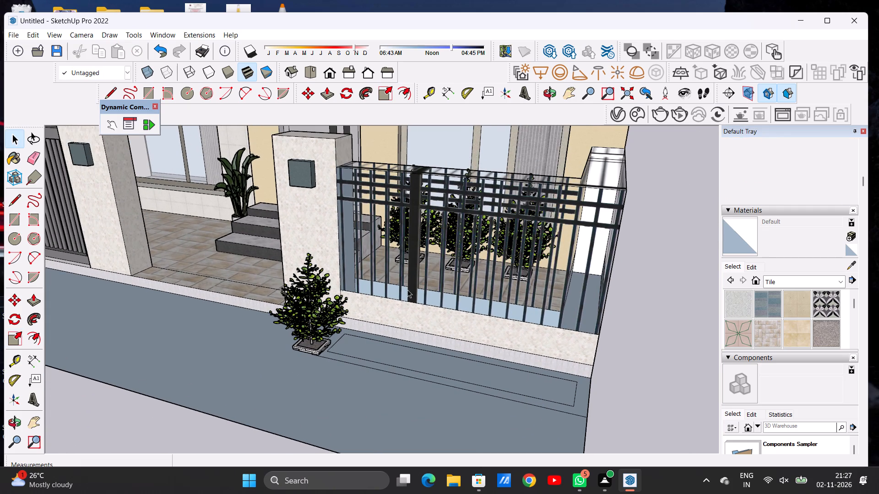
{"action": "left_click", "coordinate": [550, 97]}
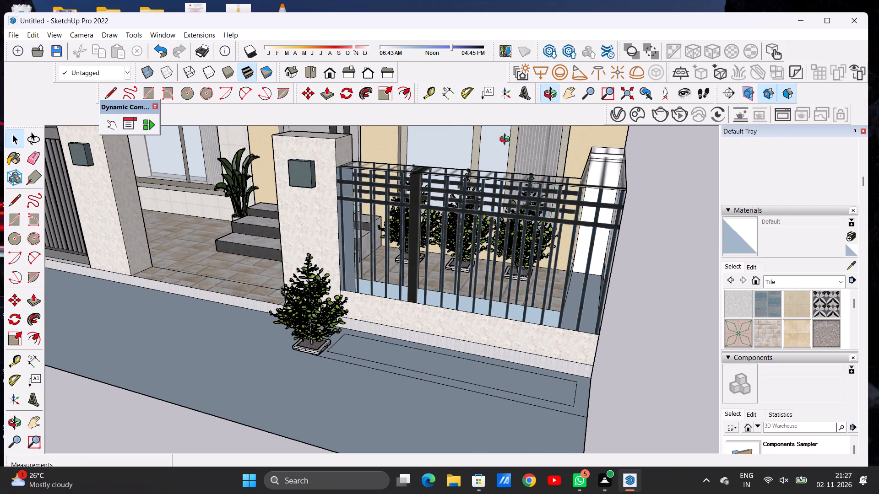
{"action": "left_click_drag", "start_coordinate": [397, 317], "coordinate": [410, 384]}
{"action": "scroll", "coordinate": [391, 337], "scroll_direction": "down", "scroll_amount": 5}
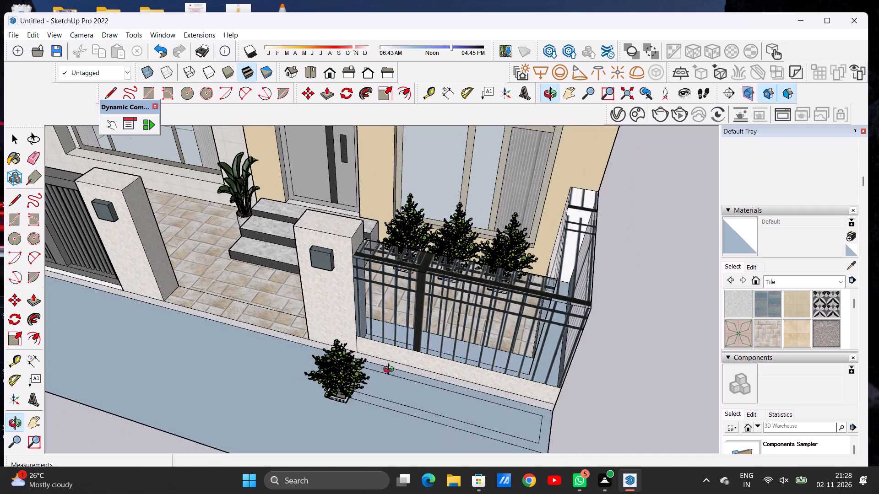
{"action": "scroll", "coordinate": [391, 400], "scroll_direction": "up", "scroll_amount": 16}
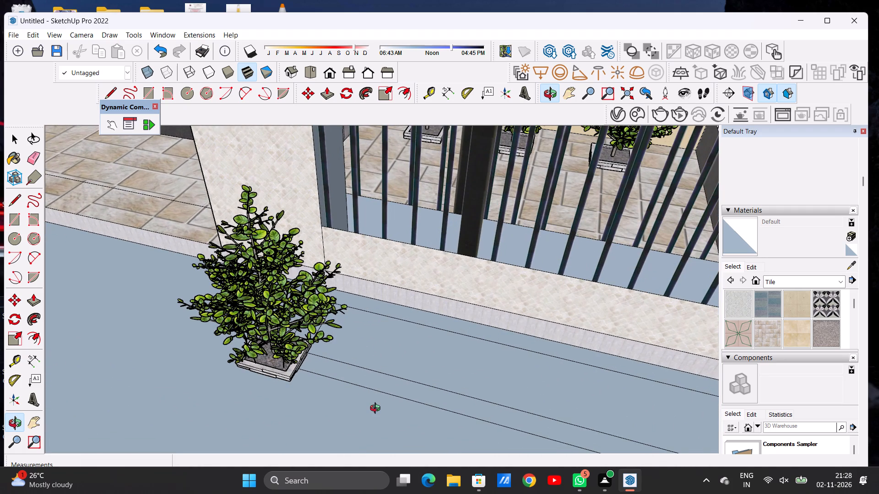
Move the scaled shrub about 2' 10" along the strip onto the bordered rectangle's end nearest the entrance pillar.
{"action": "key", "text": "space"}
{"action": "left_click", "coordinate": [290, 377]}
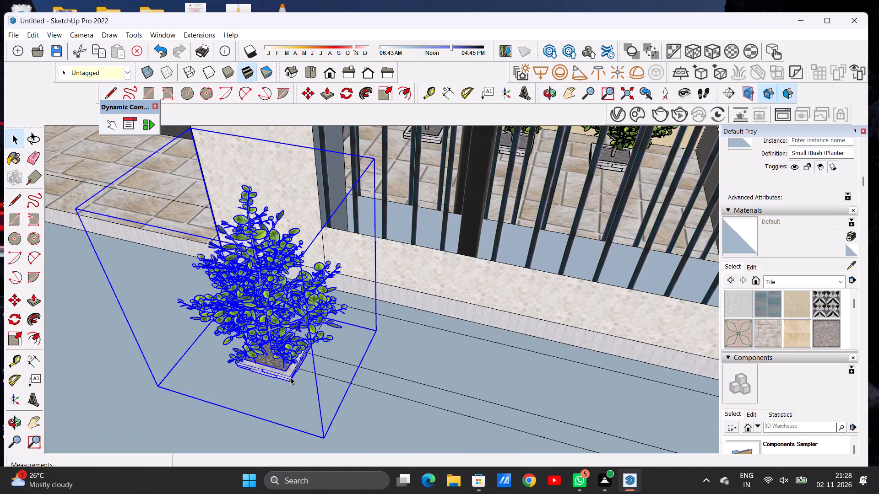
{"action": "key", "text": "m"}
{"action": "left_click", "coordinate": [375, 330]}
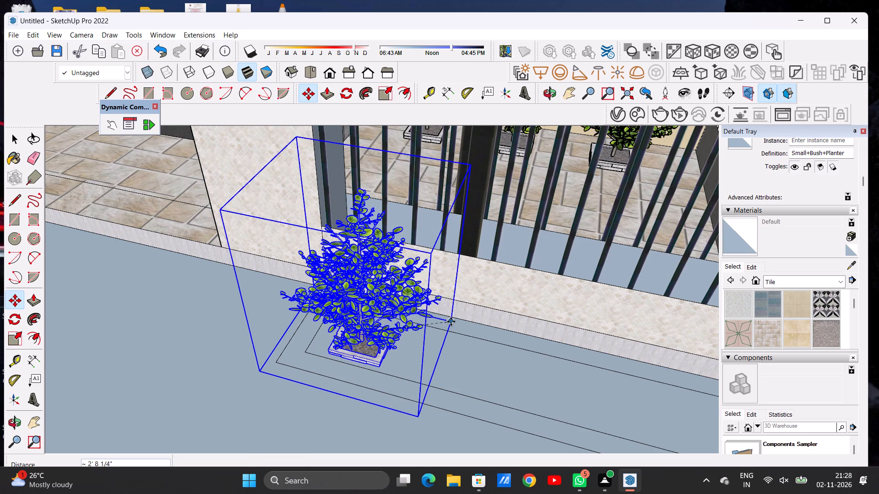
{"action": "left_click", "coordinate": [458, 323]}
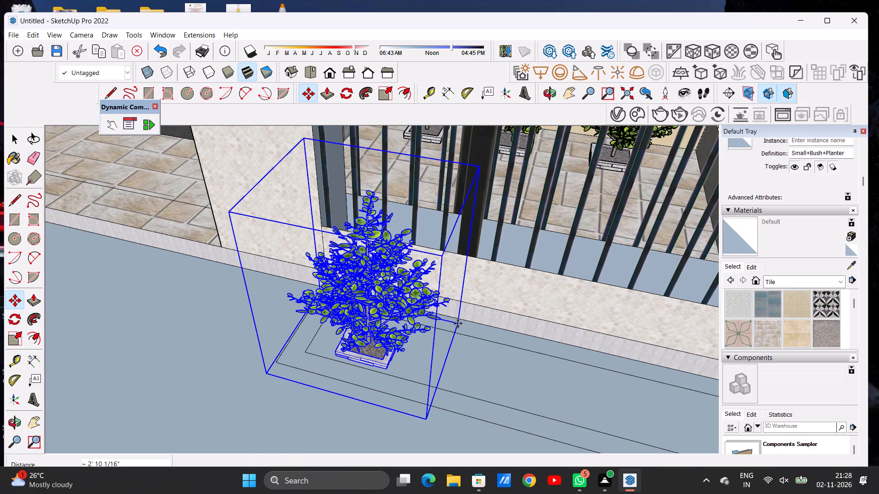
{"action": "key", "text": "space"}
{"action": "scroll", "coordinate": [374, 339], "scroll_direction": "down", "scroll_amount": 19}
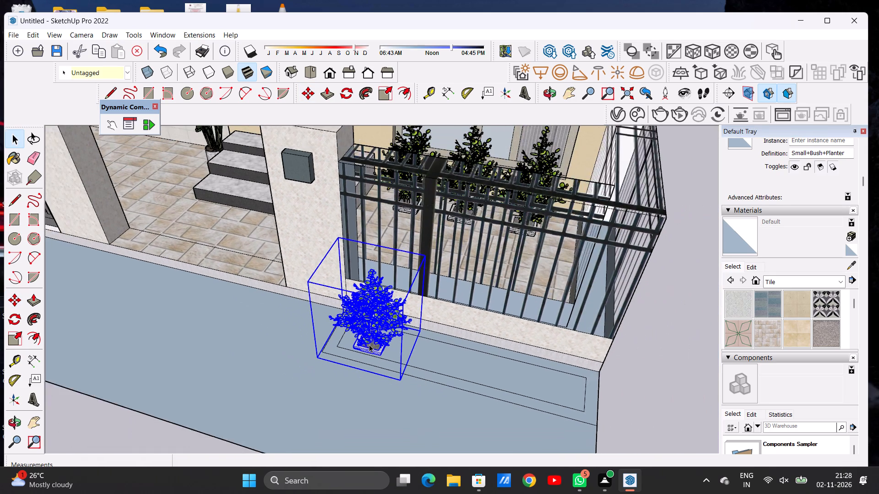
{"action": "left_click", "coordinate": [670, 354]}
Shift the shrub about 2 1/2" closer to the fence's base wall, lining its bounding corner up with the wall's foot.
{"action": "scroll", "coordinate": [372, 320], "scroll_direction": "up", "scroll_amount": 3}
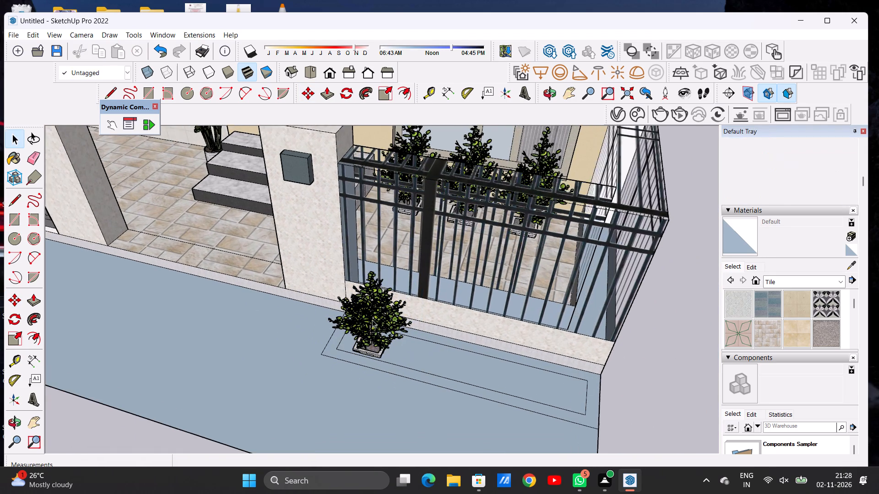
{"action": "scroll", "coordinate": [372, 320], "scroll_direction": "up", "scroll_amount": 2}
{"action": "left_click", "coordinate": [551, 94]}
{"action": "left_click_drag", "start_coordinate": [455, 352], "coordinate": [323, 327]}
{"action": "scroll", "coordinate": [315, 322], "scroll_direction": "up", "scroll_amount": 7}
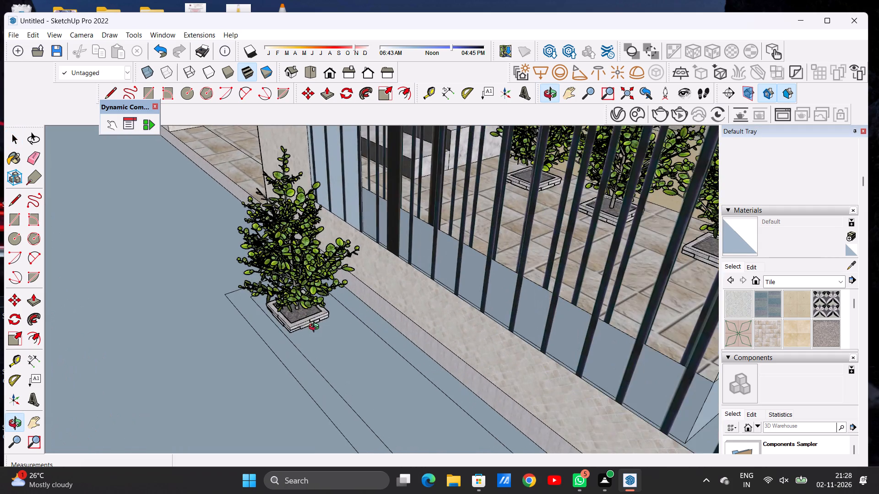
{"action": "scroll", "coordinate": [316, 328], "scroll_direction": "up", "scroll_amount": 7}
{"action": "left_click_drag", "start_coordinate": [326, 328], "coordinate": [315, 330]}
{"action": "left_click_drag", "start_coordinate": [294, 333], "coordinate": [262, 346]}
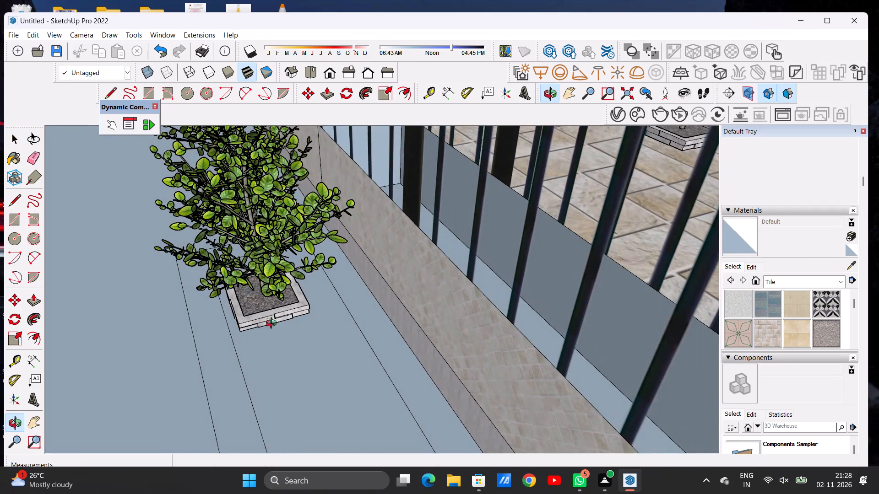
{"action": "scroll", "coordinate": [282, 317], "scroll_direction": "up", "scroll_amount": 4}
{"action": "key", "text": "space"}
{"action": "left_click", "coordinate": [283, 312]}
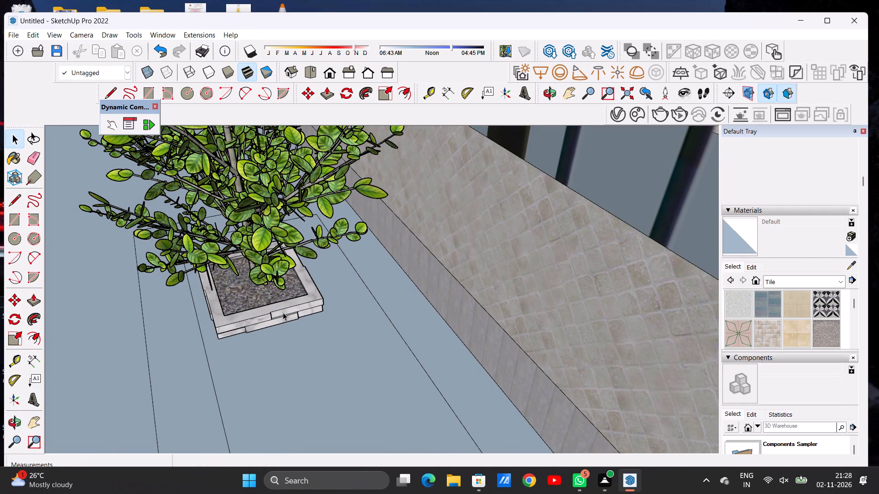
{"action": "key", "text": "m"}
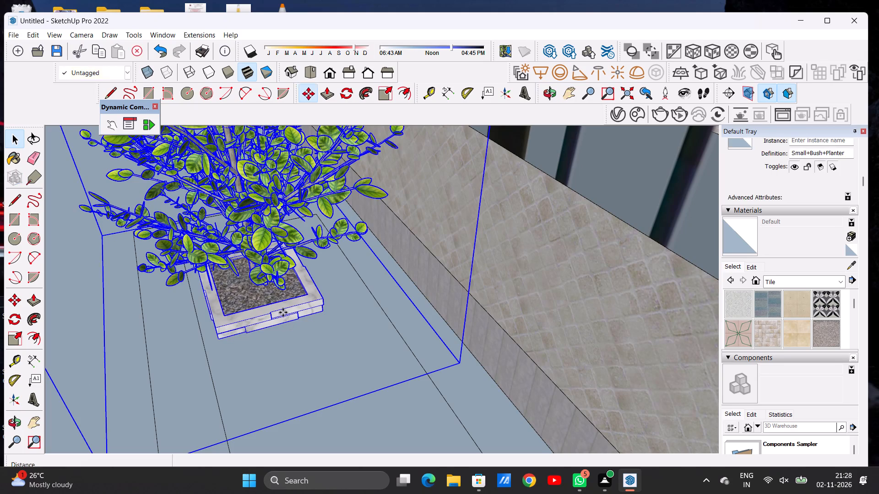
{"action": "left_click", "coordinate": [462, 363]}
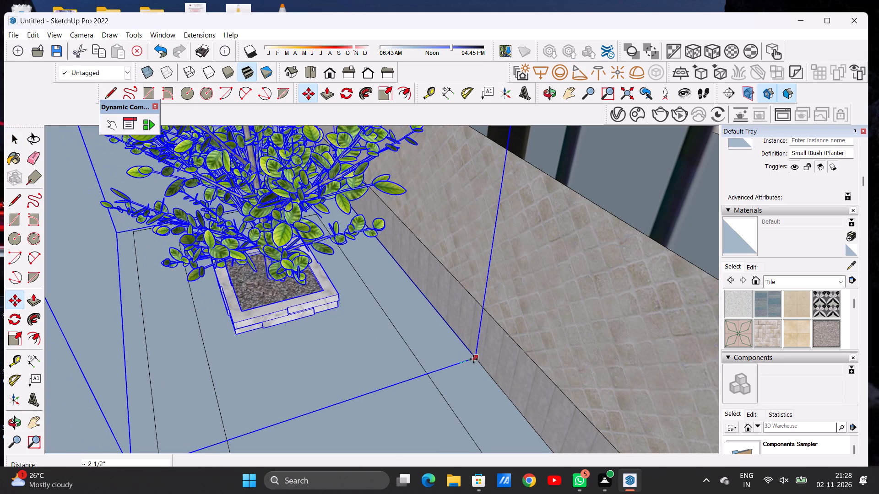
{"action": "left_click", "coordinate": [473, 359]}
{"action": "key", "text": "space"}
Examine the shrub's position within the bordered rectangle from the side, from the front and from above.
{"action": "scroll", "coordinate": [426, 352], "scroll_direction": "down", "scroll_amount": 3}
{"action": "scroll", "coordinate": [426, 352], "scroll_direction": "up", "scroll_amount": 1}
{"action": "scroll", "coordinate": [426, 352], "scroll_direction": "down", "scroll_amount": 3}
{"action": "scroll", "coordinate": [426, 344], "scroll_direction": "up", "scroll_amount": 1}
{"action": "scroll", "coordinate": [426, 344], "scroll_direction": "down", "scroll_amount": 3}
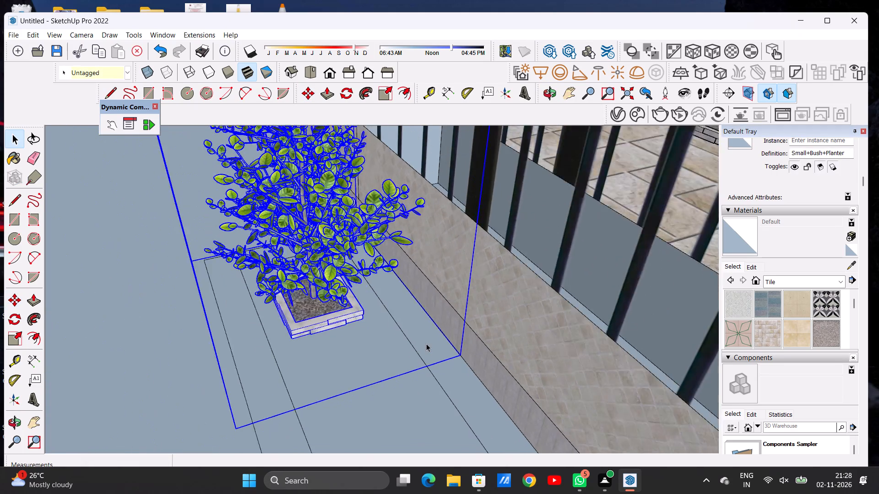
{"action": "scroll", "coordinate": [426, 344], "scroll_direction": "down", "scroll_amount": 19}
{"action": "scroll", "coordinate": [427, 325], "scroll_direction": "down", "scroll_amount": 2}
{"action": "scroll", "coordinate": [427, 325], "scroll_direction": "up", "scroll_amount": 1}
{"action": "scroll", "coordinate": [427, 325], "scroll_direction": "down", "scroll_amount": 4}
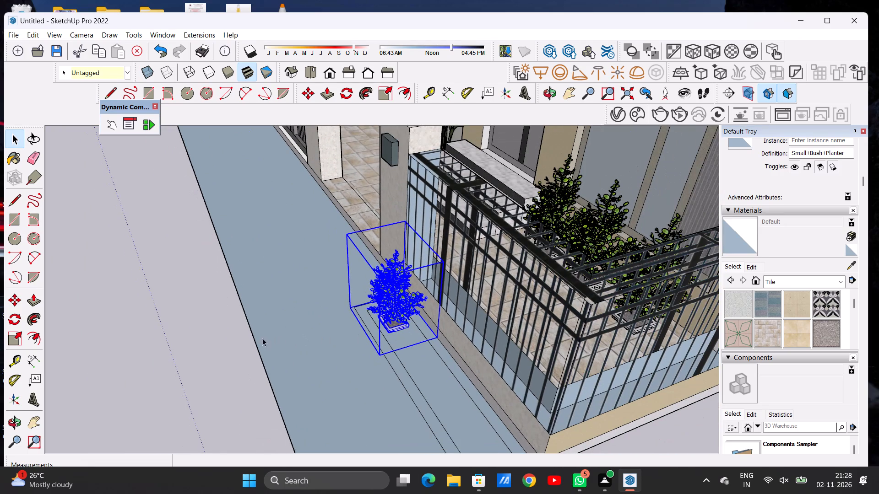
{"action": "left_click", "coordinate": [211, 352]}
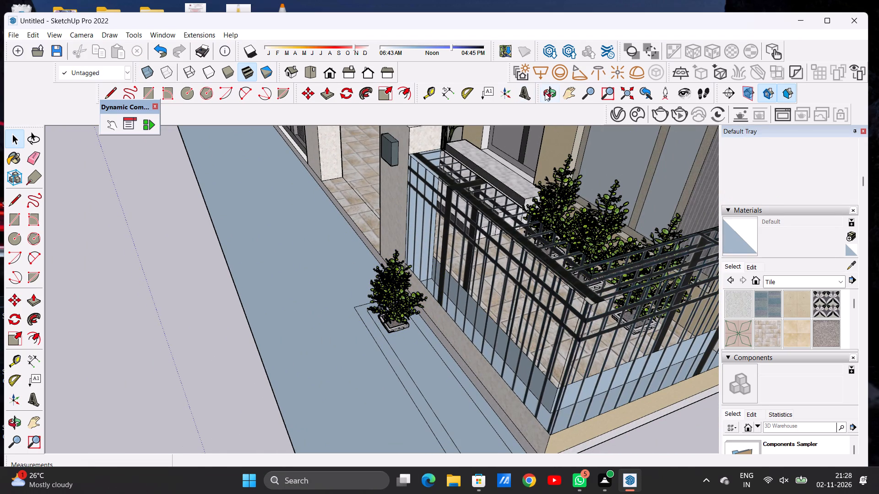
{"action": "left_click", "coordinate": [546, 91]}
{"action": "left_click_drag", "start_coordinate": [377, 349], "coordinate": [514, 332]}
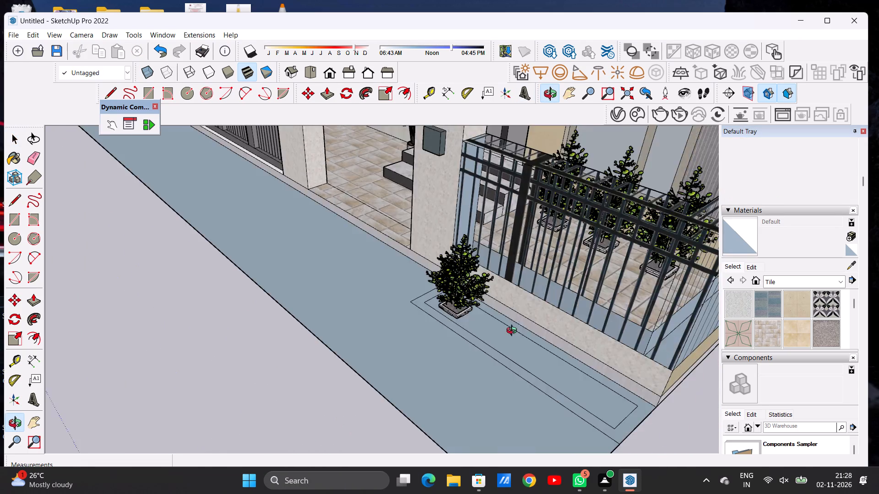
{"action": "left_click_drag", "start_coordinate": [514, 332], "coordinate": [524, 328]}
{"action": "scroll", "coordinate": [339, 345], "scroll_direction": "down", "scroll_amount": 15}
{"action": "scroll", "coordinate": [348, 369], "scroll_direction": "down", "scroll_amount": 7}
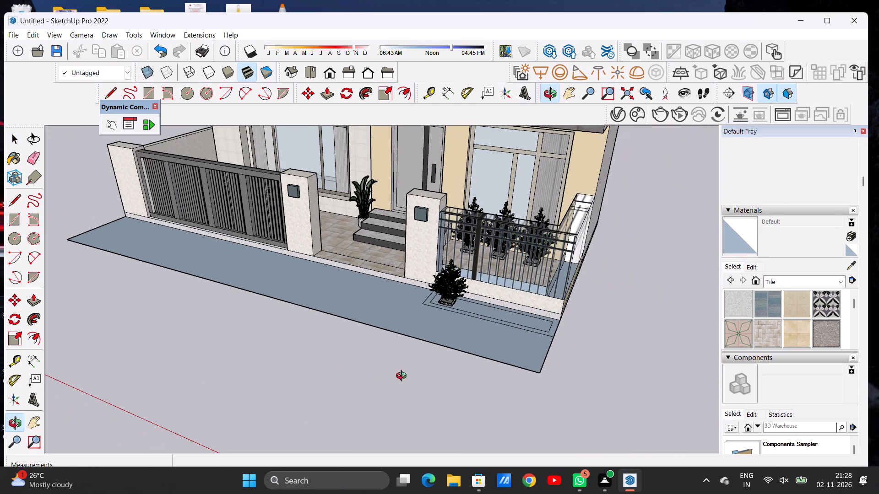
{"action": "left_click_drag", "start_coordinate": [465, 332], "coordinate": [537, 325]}
{"action": "scroll", "coordinate": [534, 281], "scroll_direction": "up", "scroll_amount": 2}
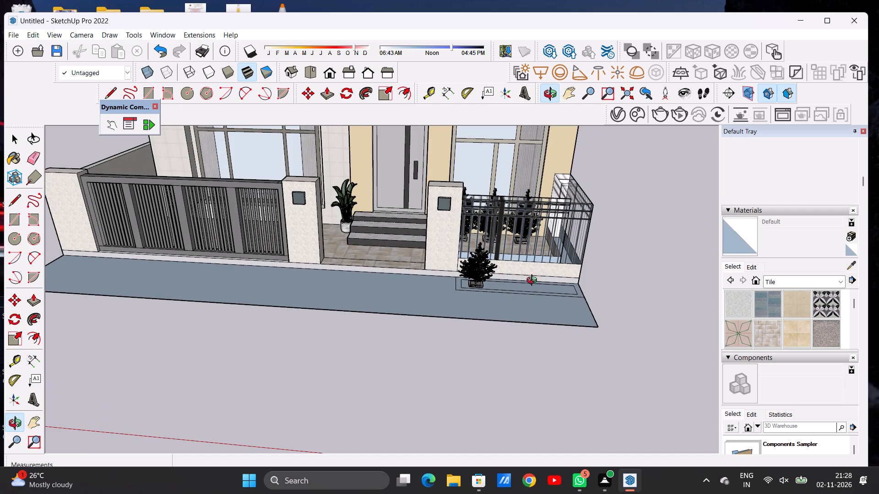
{"action": "scroll", "coordinate": [534, 281], "scroll_direction": "up", "scroll_amount": 12}
{"action": "scroll", "coordinate": [451, 286], "scroll_direction": "up", "scroll_amount": 5}
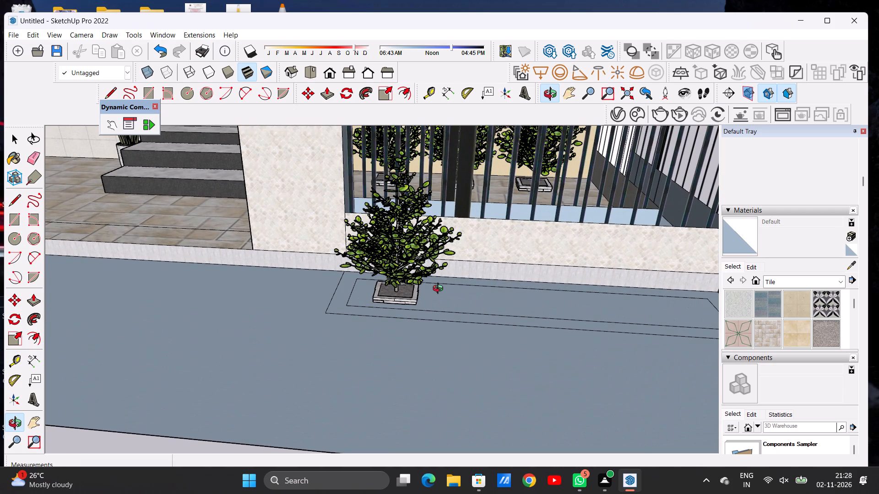
{"action": "scroll", "coordinate": [289, 327], "scroll_direction": "down", "scroll_amount": 7}
{"action": "scroll", "coordinate": [390, 365], "scroll_direction": "down", "scroll_amount": 6}
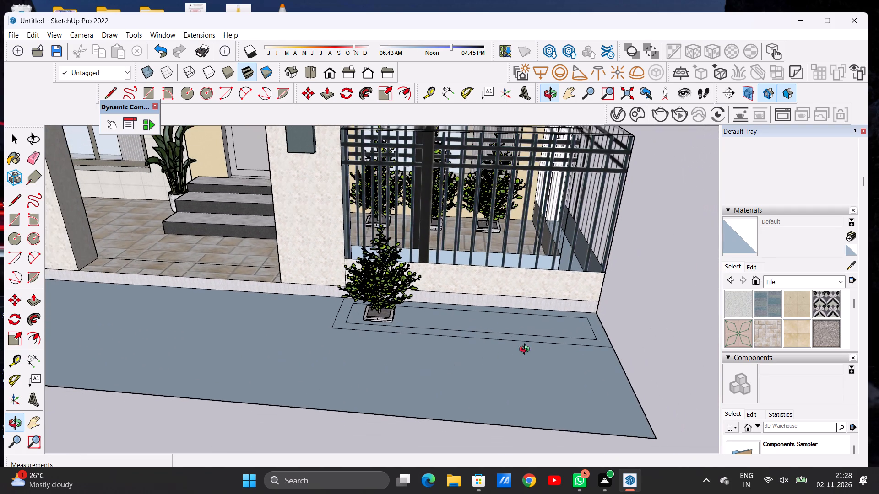
{"action": "left_click_drag", "start_coordinate": [373, 344], "coordinate": [421, 387]}
{"action": "scroll", "coordinate": [282, 348], "scroll_direction": "down", "scroll_amount": 7}
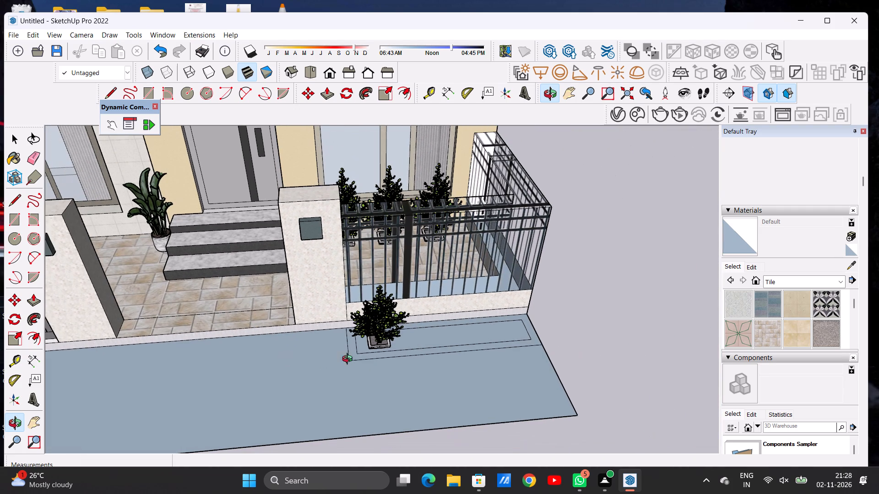
{"action": "left_click_drag", "start_coordinate": [418, 364], "coordinate": [372, 360]}
{"action": "scroll", "coordinate": [369, 344], "scroll_direction": "up", "scroll_amount": 4}
{"action": "scroll", "coordinate": [369, 344], "scroll_direction": "down", "scroll_amount": 1}
{"action": "scroll", "coordinate": [369, 344], "scroll_direction": "up", "scroll_amount": 4}
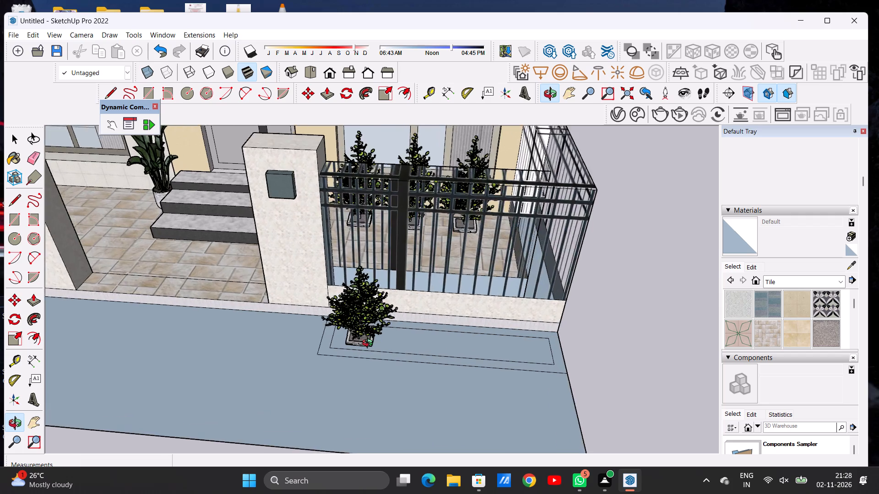
{"action": "scroll", "coordinate": [369, 344], "scroll_direction": "up", "scroll_amount": 4}
Copy the shrub 4' 2 7/8" along the bordered rectangle, parallel to the fence.
{"action": "key", "text": "space"}
{"action": "scroll", "coordinate": [373, 339], "scroll_direction": "up", "scroll_amount": 7}
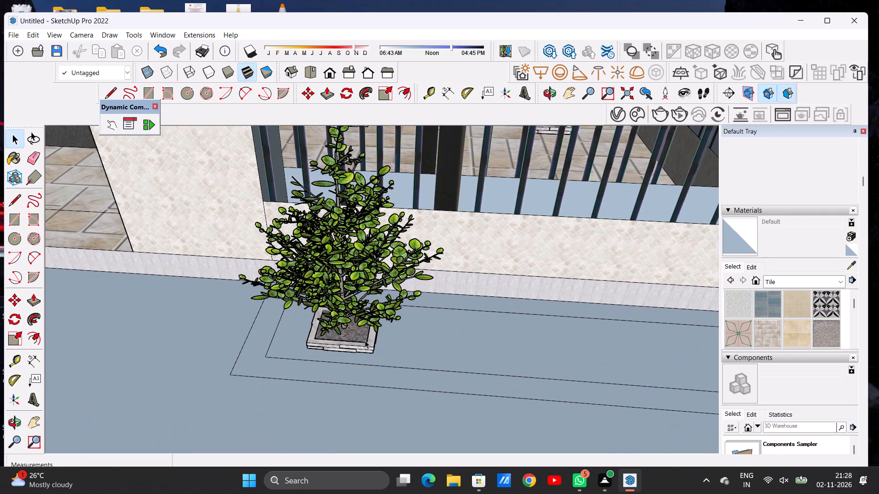
{"action": "left_click", "coordinate": [367, 348]}
{"action": "scroll", "coordinate": [344, 343], "scroll_direction": "down", "scroll_amount": 4}
{"action": "scroll", "coordinate": [344, 343], "scroll_direction": "up", "scroll_amount": 1}
{"action": "scroll", "coordinate": [344, 344], "scroll_direction": "down", "scroll_amount": 2}
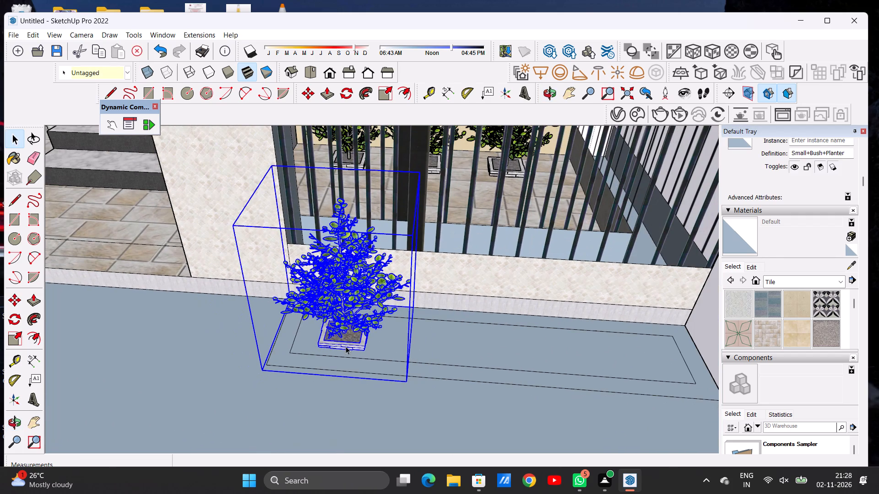
{"action": "key", "text": "m"}
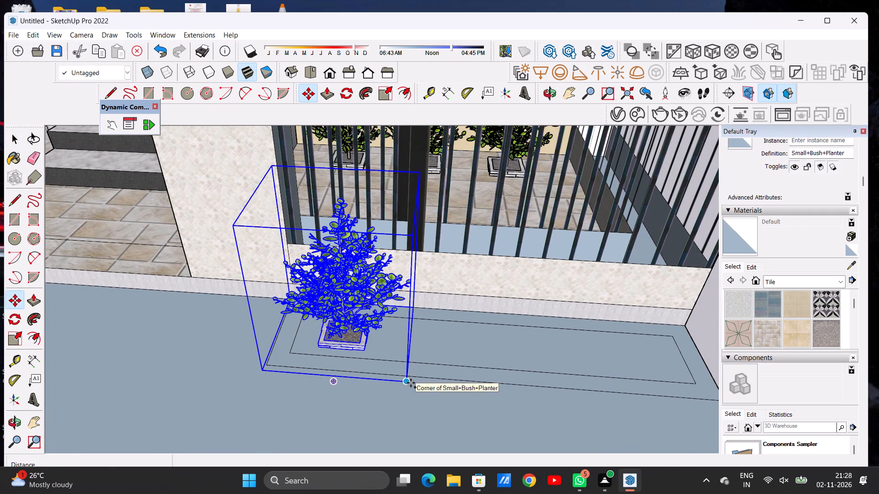
{"action": "left_click", "coordinate": [411, 383]}
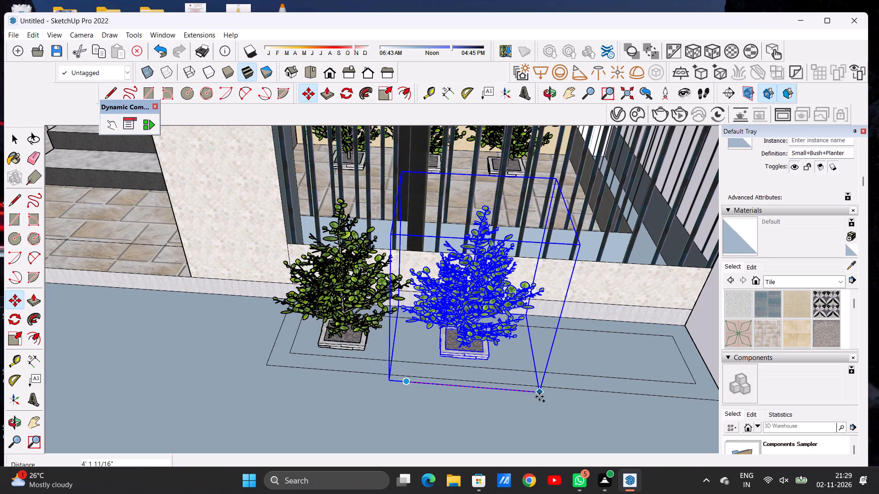
{"action": "left_click", "coordinate": [543, 396]}
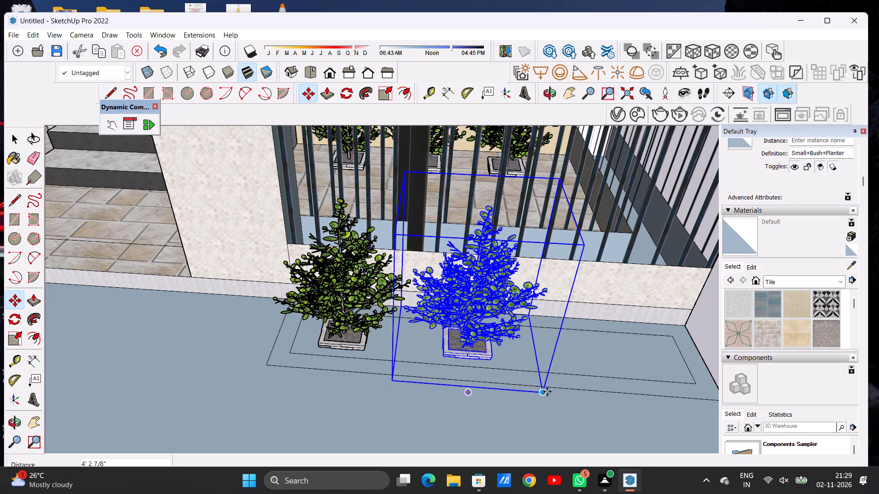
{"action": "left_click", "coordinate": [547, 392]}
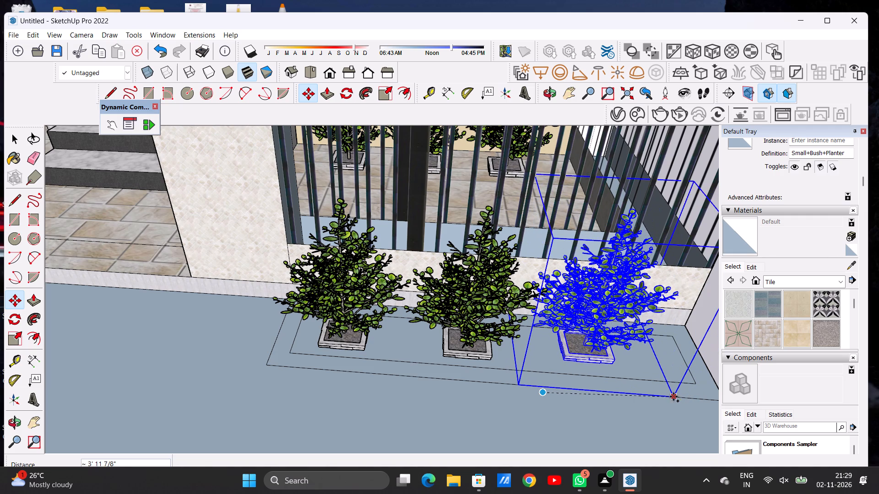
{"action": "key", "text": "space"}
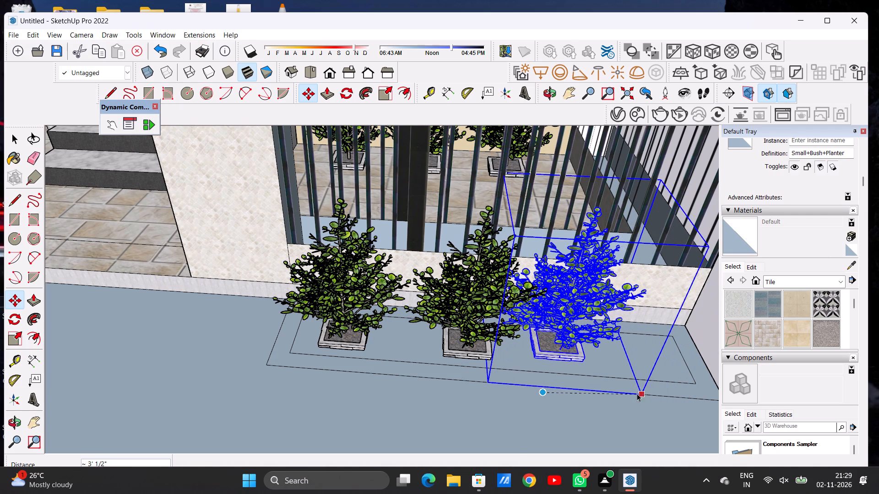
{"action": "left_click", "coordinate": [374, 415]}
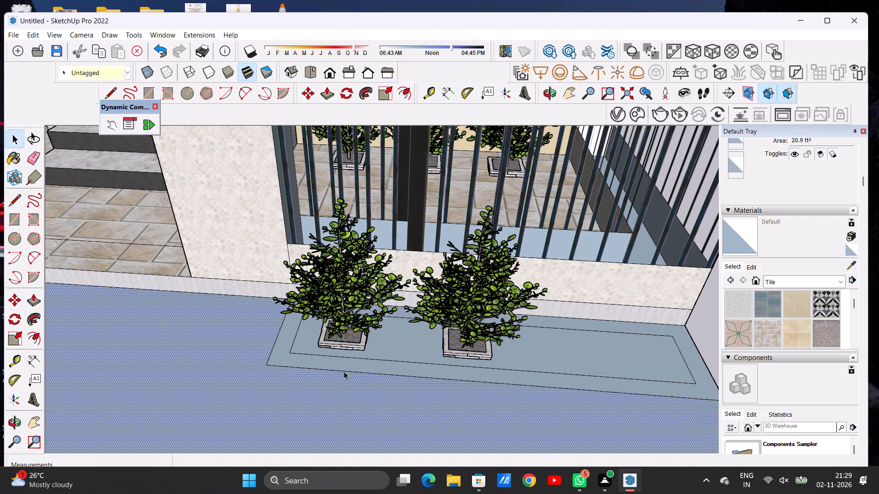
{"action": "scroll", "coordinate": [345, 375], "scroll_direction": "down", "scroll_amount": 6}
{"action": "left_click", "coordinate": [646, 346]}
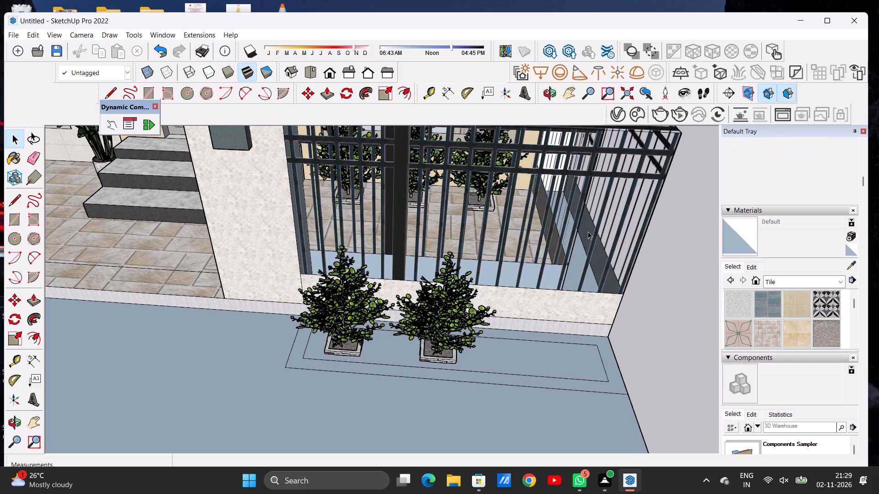
Copy the second shrub 3' 11 15/16" along the bordered rectangle toward its outer end as a third shrub.
{"action": "left_click", "coordinate": [549, 94]}
{"action": "scroll", "coordinate": [378, 373], "scroll_direction": "down", "scroll_amount": 2}
{"action": "scroll", "coordinate": [371, 374], "scroll_direction": "up", "scroll_amount": 1}
{"action": "scroll", "coordinate": [371, 375], "scroll_direction": "down", "scroll_amount": 2}
{"action": "scroll", "coordinate": [378, 378], "scroll_direction": "up", "scroll_amount": 1}
{"action": "left_click_drag", "start_coordinate": [425, 387], "coordinate": [418, 352]}
{"action": "scroll", "coordinate": [488, 354], "scroll_direction": "up", "scroll_amount": 3}
{"action": "scroll", "coordinate": [488, 354], "scroll_direction": "down", "scroll_amount": 2}
{"action": "scroll", "coordinate": [488, 354], "scroll_direction": "up", "scroll_amount": 2}
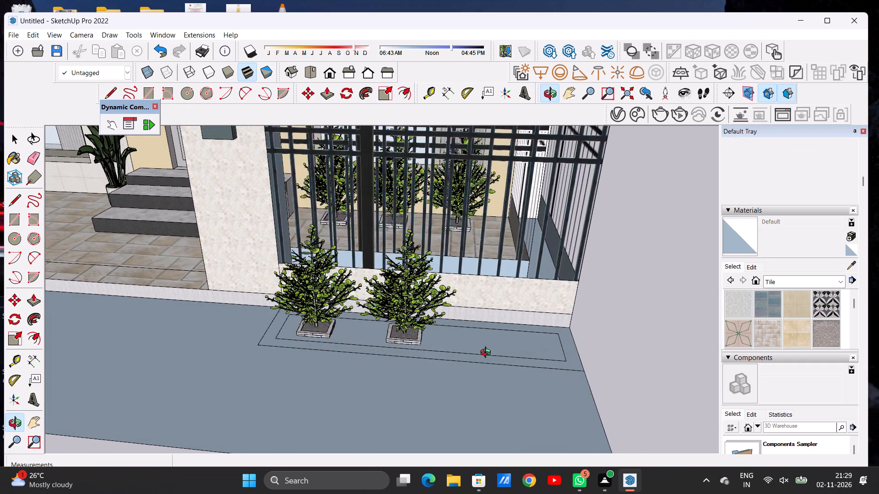
{"action": "scroll", "coordinate": [488, 354], "scroll_direction": "down", "scroll_amount": 1}
{"action": "scroll", "coordinate": [488, 354], "scroll_direction": "up", "scroll_amount": 8}
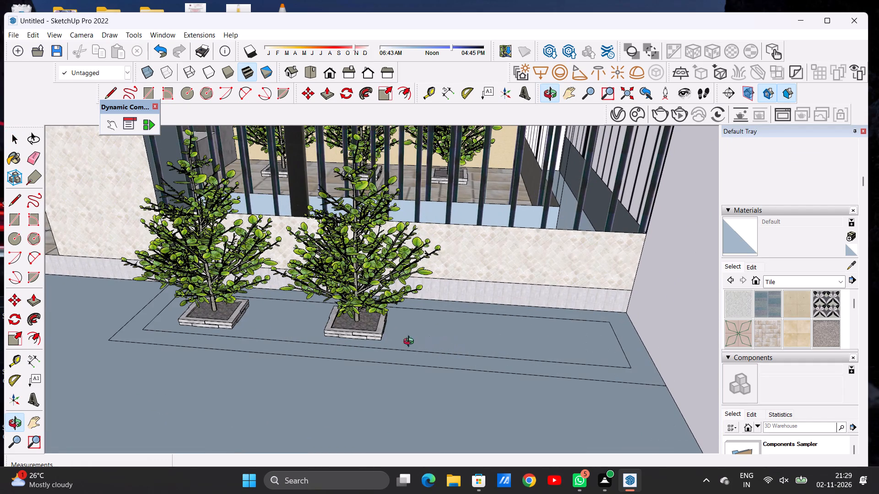
{"action": "key", "text": "space"}
{"action": "left_click", "coordinate": [369, 334]}
{"action": "key", "text": "m"}
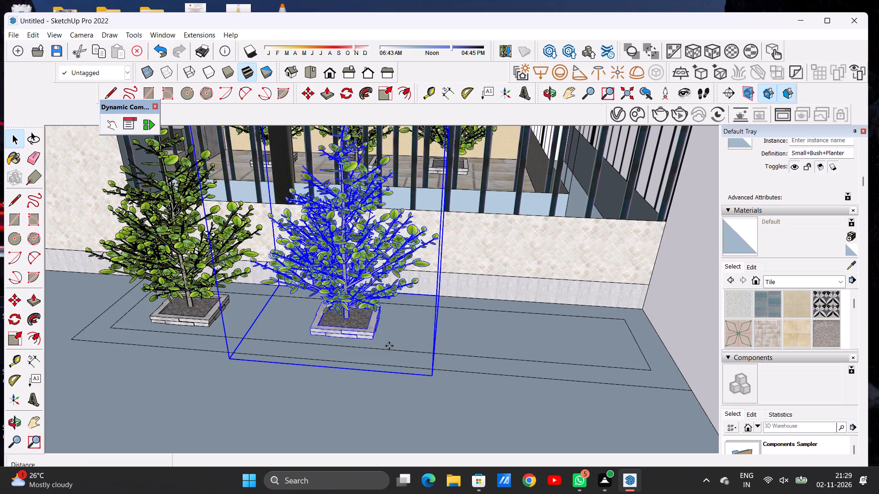
{"action": "left_click", "coordinate": [433, 371]}
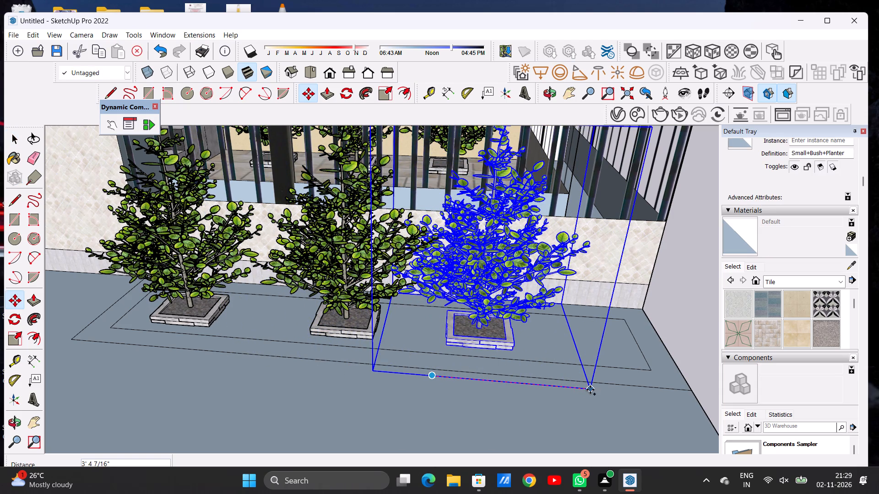
{"action": "left_click", "coordinate": [621, 390]}
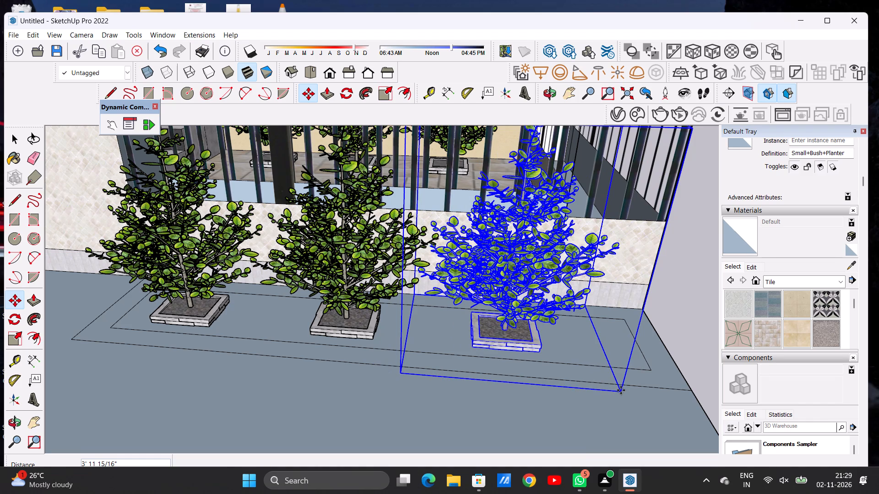
{"action": "key", "text": "space"}
{"action": "scroll", "coordinate": [411, 382], "scroll_direction": "down", "scroll_amount": 11}
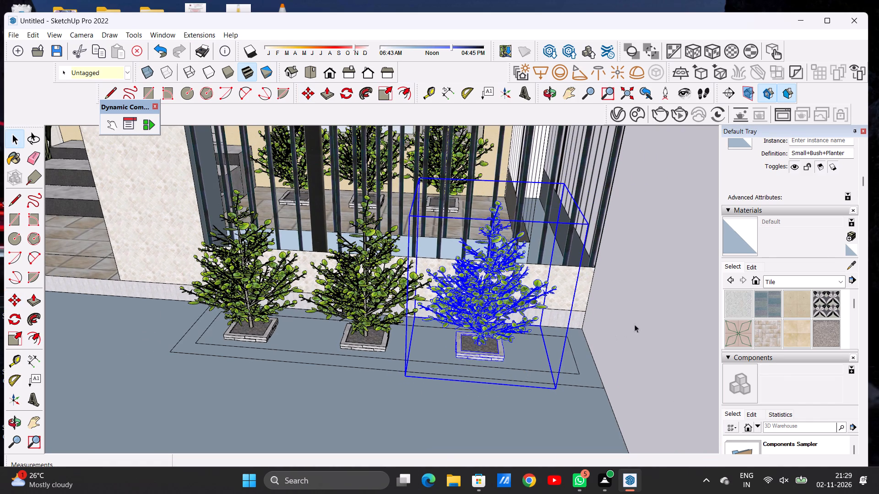
Push/Pull the border face around the three shrubs outside the fence up 8 5/8" as a raised kerb.
{"action": "left_click", "coordinate": [644, 317]}
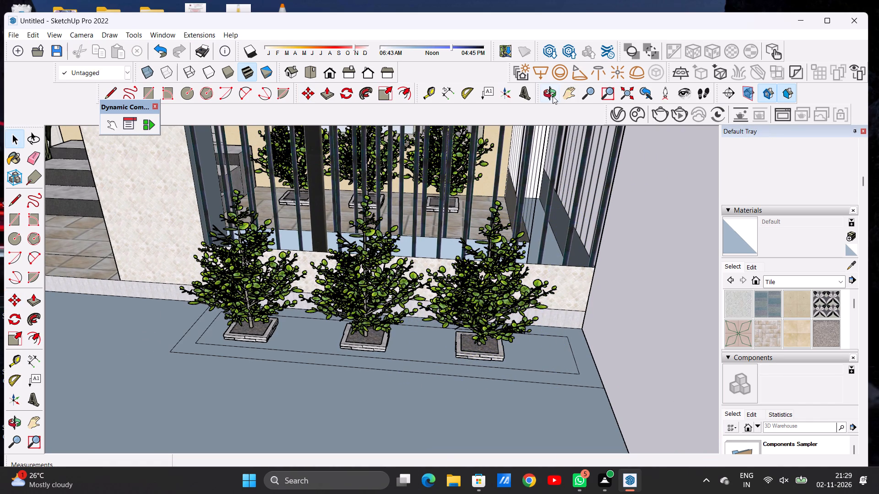
{"action": "left_click", "coordinate": [551, 96]}
{"action": "left_click_drag", "start_coordinate": [432, 399], "coordinate": [421, 365]}
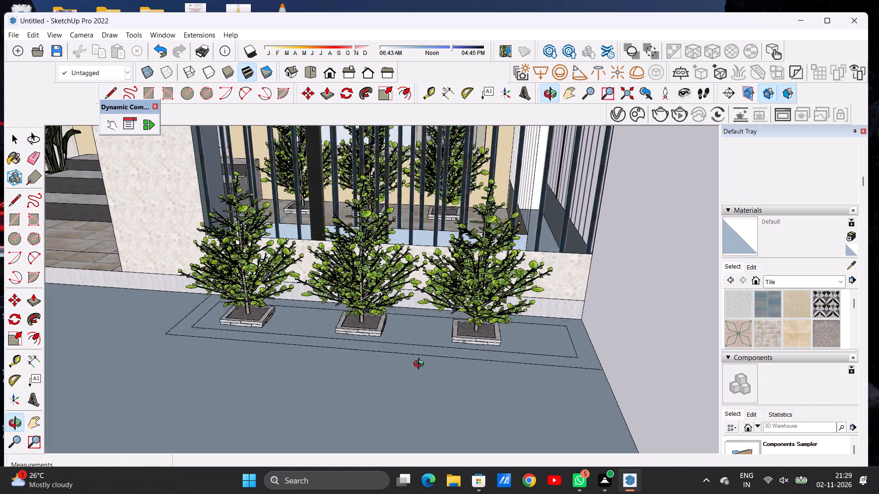
{"action": "left_click_drag", "start_coordinate": [421, 365], "coordinate": [416, 351]}
{"action": "scroll", "coordinate": [389, 376], "scroll_direction": "down", "scroll_amount": 14}
{"action": "scroll", "coordinate": [390, 391], "scroll_direction": "down", "scroll_amount": 7}
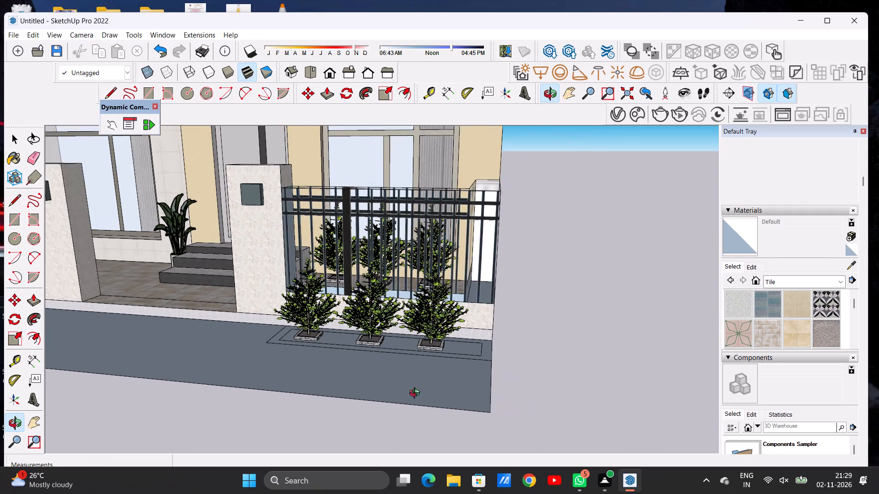
{"action": "left_click_drag", "start_coordinate": [453, 365], "coordinate": [385, 423]}
{"action": "scroll", "coordinate": [402, 419], "scroll_direction": "up", "scroll_amount": 3}
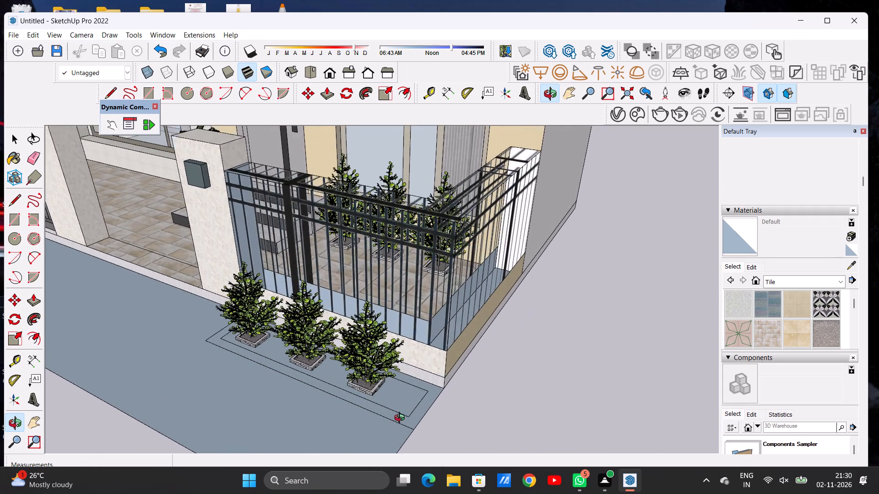
{"action": "scroll", "coordinate": [402, 419], "scroll_direction": "up", "scroll_amount": 6}
{"action": "key", "text": "space"}
{"action": "key", "text": "p"}
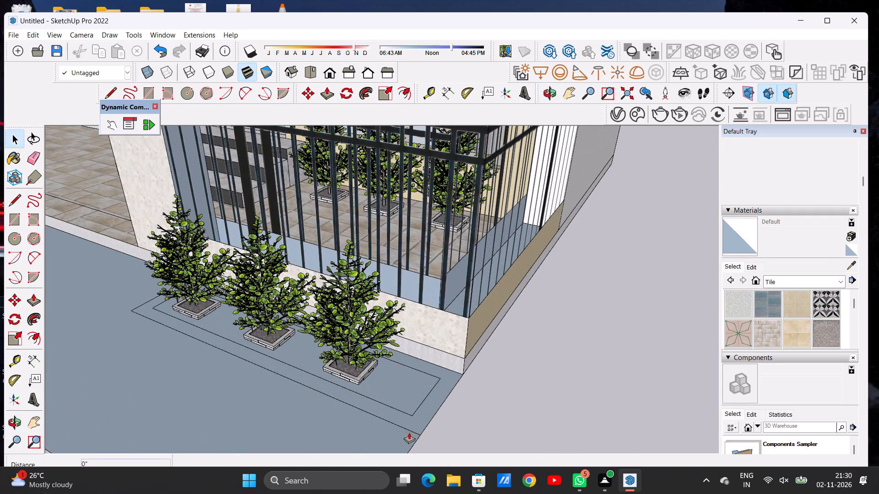
{"action": "left_click", "coordinate": [418, 416]}
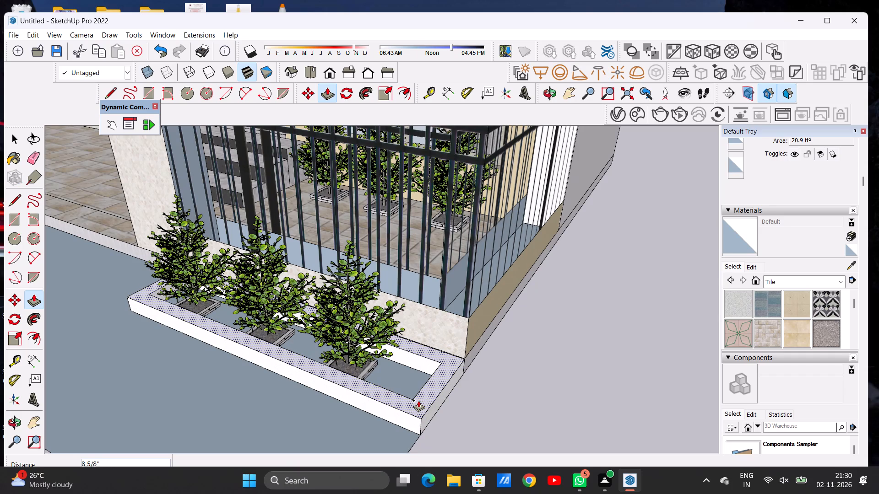
{"action": "left_click", "coordinate": [418, 400]}
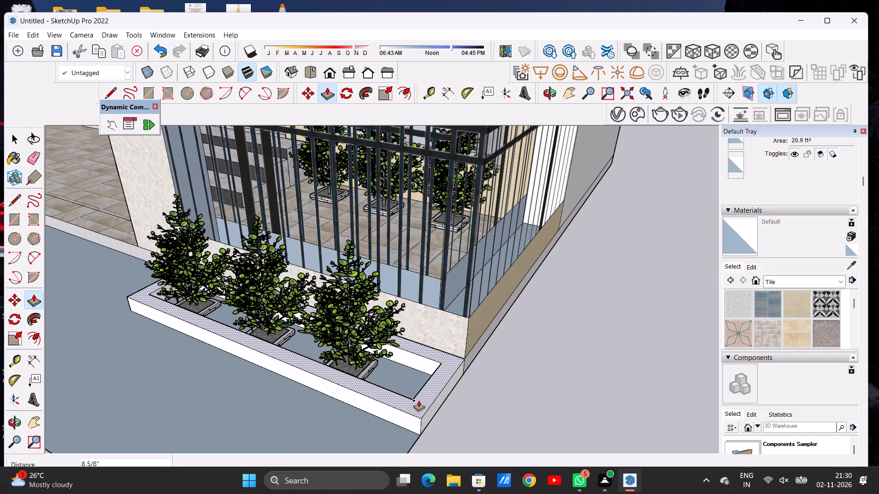
{"action": "key", "text": "space"}
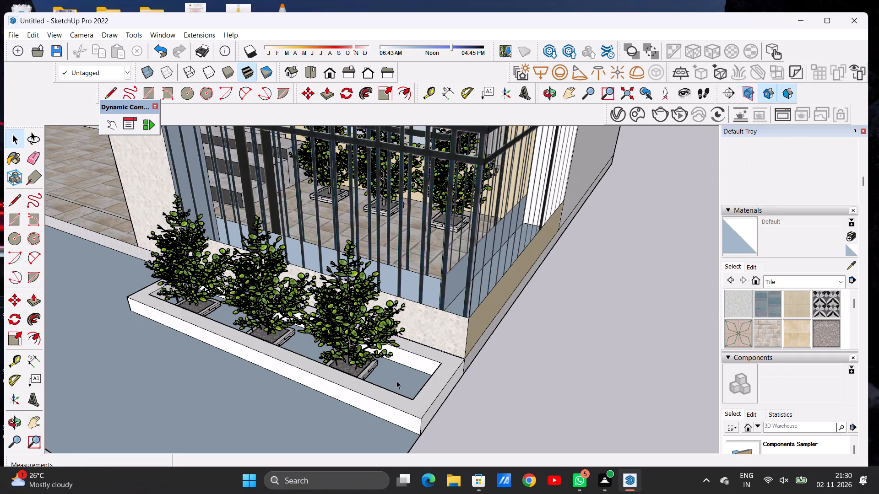
Examine the raised planter border and the three shrubs inside it from both ends and from the front.
{"action": "left_click", "coordinate": [549, 93]}
{"action": "left_click_drag", "start_coordinate": [391, 385], "coordinate": [440, 376]}
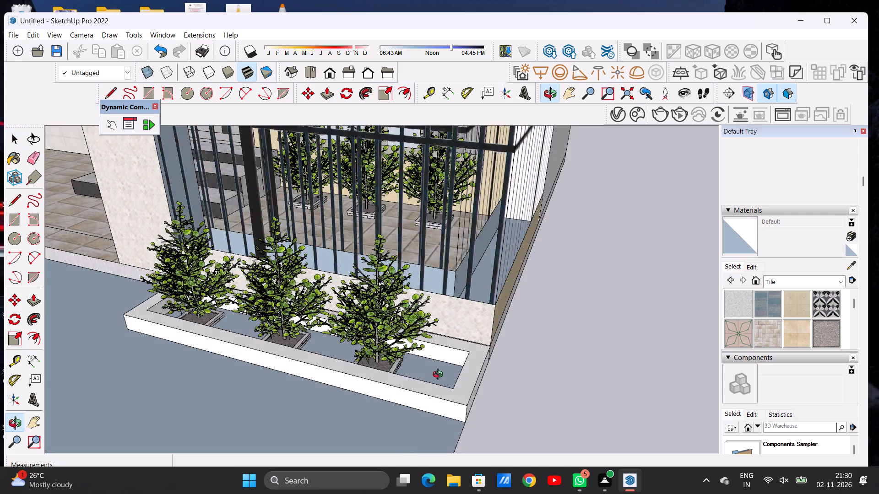
{"action": "left_click_drag", "start_coordinate": [440, 376], "coordinate": [510, 372]}
{"action": "left_click_drag", "start_coordinate": [363, 357], "coordinate": [471, 414]}
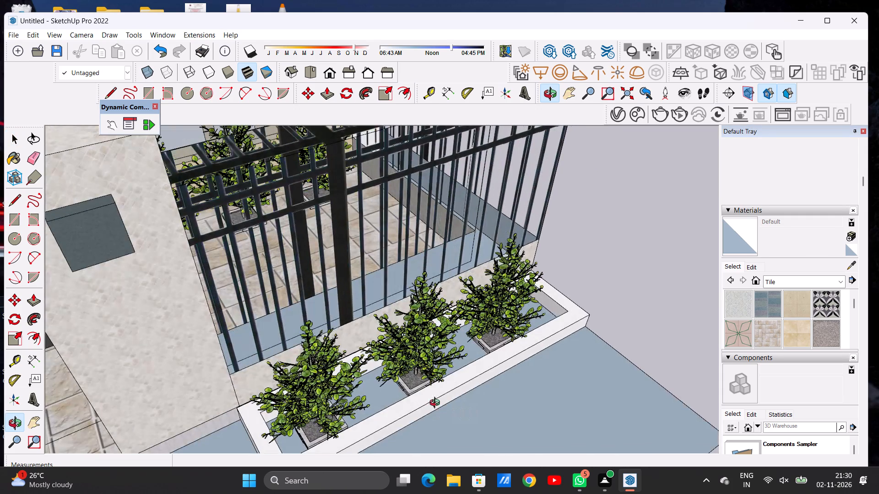
{"action": "scroll", "coordinate": [374, 413], "scroll_direction": "up", "scroll_amount": 4}
{"action": "scroll", "coordinate": [374, 413], "scroll_direction": "down", "scroll_amount": 2}
{"action": "scroll", "coordinate": [374, 413], "scroll_direction": "up", "scroll_amount": 1}
{"action": "scroll", "coordinate": [374, 413], "scroll_direction": "down", "scroll_amount": 1}
{"action": "scroll", "coordinate": [374, 413], "scroll_direction": "up", "scroll_amount": 9}
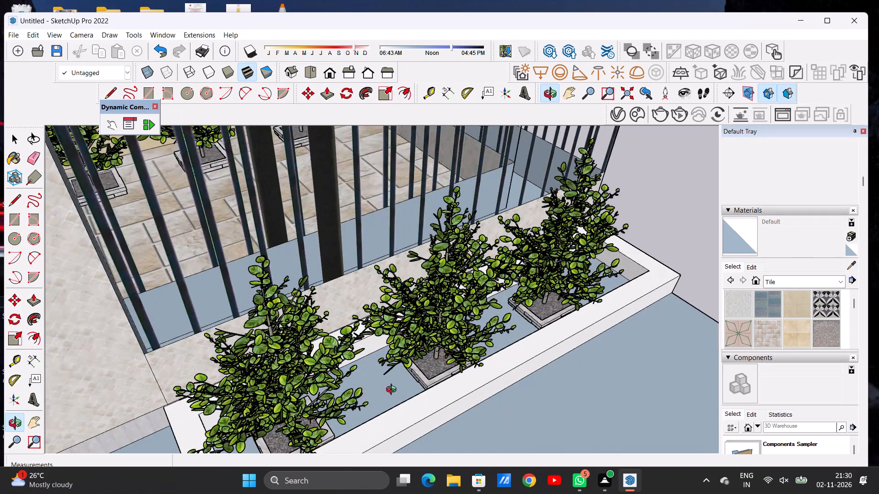
{"action": "scroll", "coordinate": [393, 391], "scroll_direction": "up", "scroll_amount": 7}
{"action": "left_click_drag", "start_coordinate": [398, 381], "coordinate": [304, 358]}
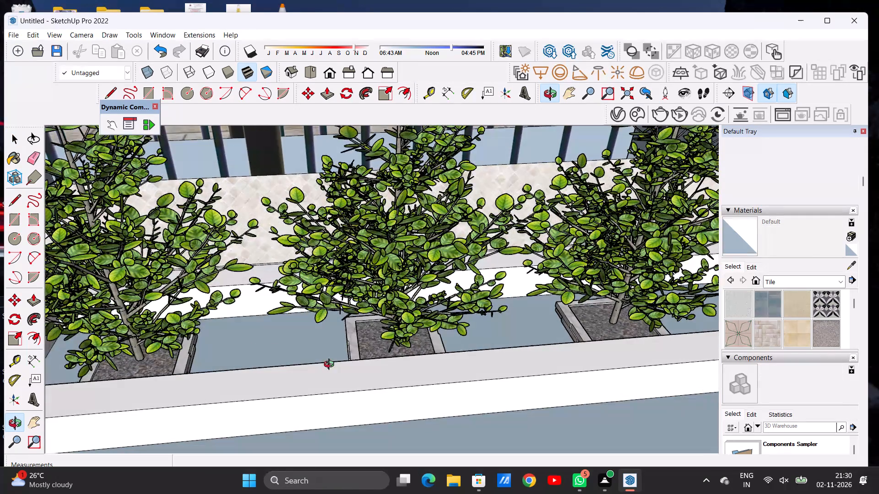
{"action": "scroll", "coordinate": [407, 377], "scroll_direction": "down", "scroll_amount": 7}
{"action": "scroll", "coordinate": [450, 363], "scroll_direction": "down", "scroll_amount": 10}
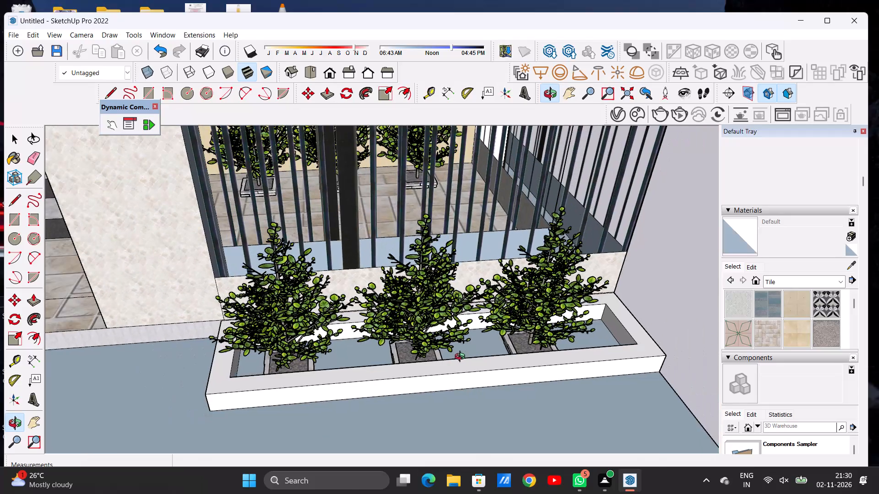
{"action": "scroll", "coordinate": [451, 357], "scroll_direction": "down", "scroll_amount": 14}
{"action": "scroll", "coordinate": [446, 367], "scroll_direction": "down", "scroll_amount": 11}
{"action": "scroll", "coordinate": [439, 333], "scroll_direction": "up", "scroll_amount": 1}
{"action": "scroll", "coordinate": [439, 333], "scroll_direction": "down", "scroll_amount": 6}
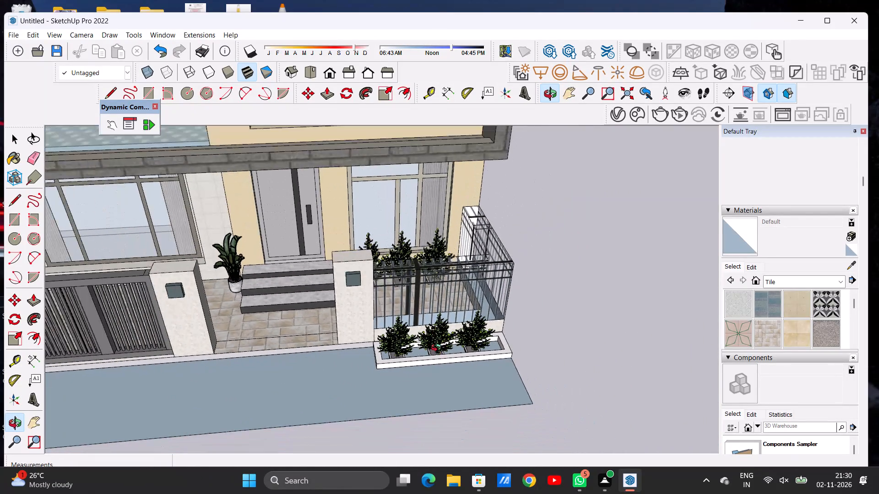
Examine the whole front of the house with the gate, fence, planter and pavement strip from several angles.
{"action": "left_click_drag", "start_coordinate": [436, 397], "coordinate": [414, 307]}
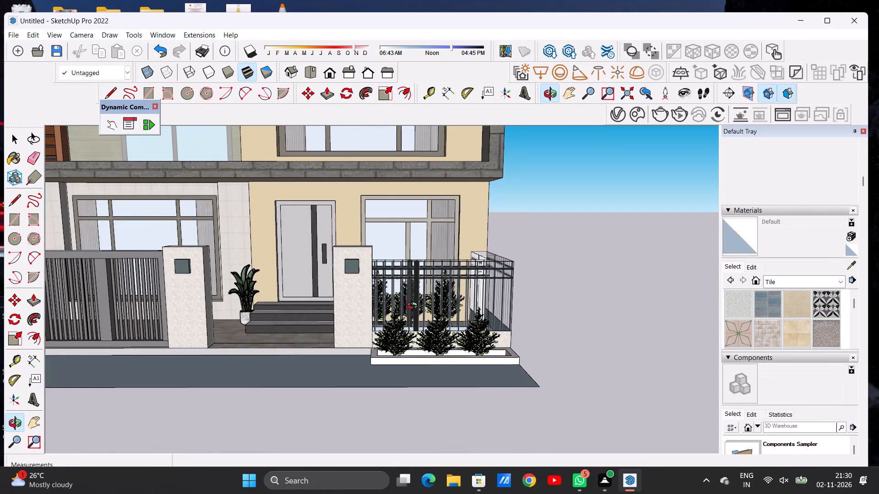
{"action": "left_click_drag", "start_coordinate": [414, 307], "coordinate": [417, 324]}
{"action": "scroll", "coordinate": [514, 342], "scroll_direction": "down", "scroll_amount": 4}
{"action": "scroll", "coordinate": [553, 335], "scroll_direction": "down", "scroll_amount": 7}
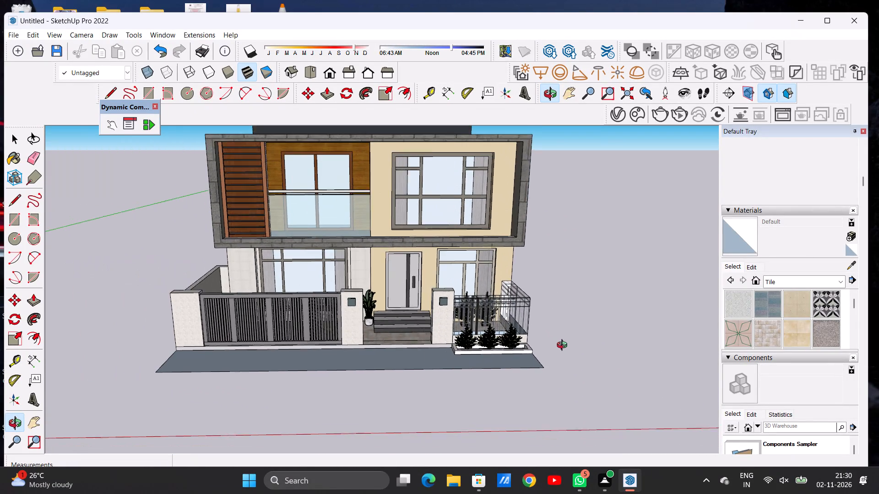
{"action": "scroll", "coordinate": [327, 365], "scroll_direction": "up", "scroll_amount": 2}
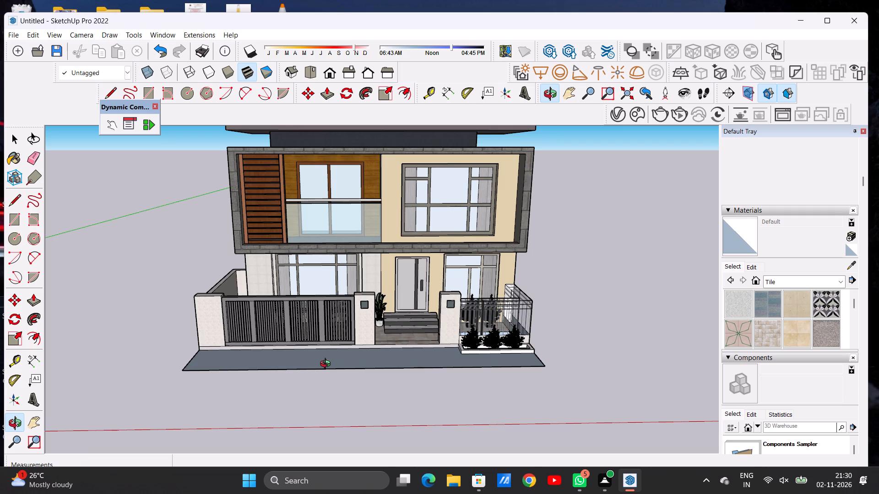
{"action": "scroll", "coordinate": [327, 365], "scroll_direction": "up", "scroll_amount": 4}
{"action": "left_click_drag", "start_coordinate": [338, 344], "coordinate": [344, 419]}
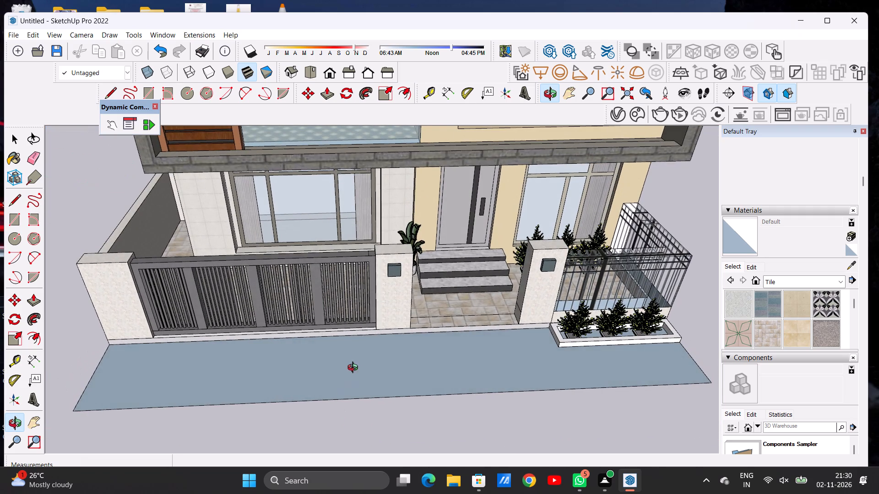
{"action": "scroll", "coordinate": [364, 356], "scroll_direction": "down", "scroll_amount": 7}
{"action": "left_click_drag", "start_coordinate": [445, 353], "coordinate": [278, 370]}
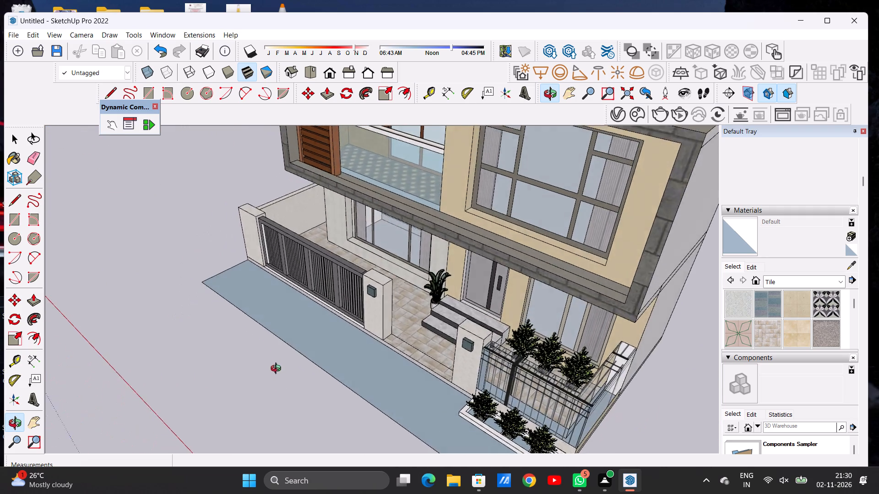
{"action": "left_click_drag", "start_coordinate": [278, 370], "coordinate": [484, 370]}
{"action": "left_click_drag", "start_coordinate": [270, 335], "coordinate": [439, 304]}
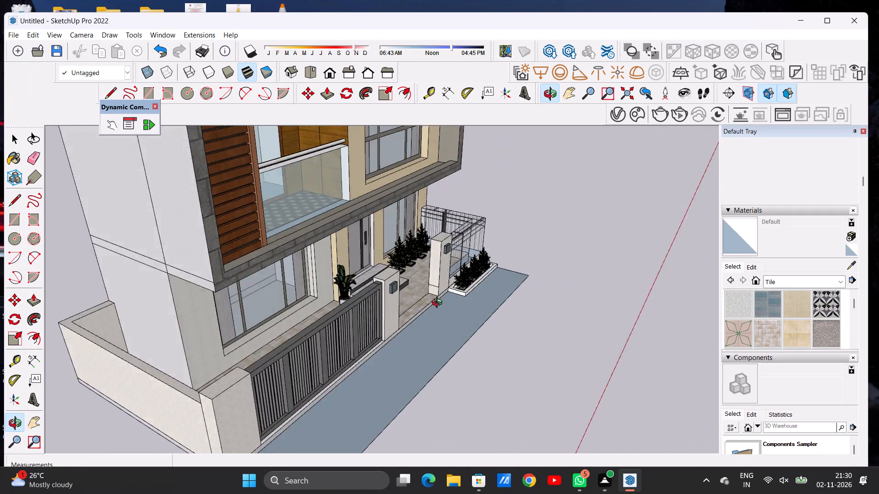
{"action": "left_click_drag", "start_coordinate": [439, 304], "coordinate": [205, 390]}
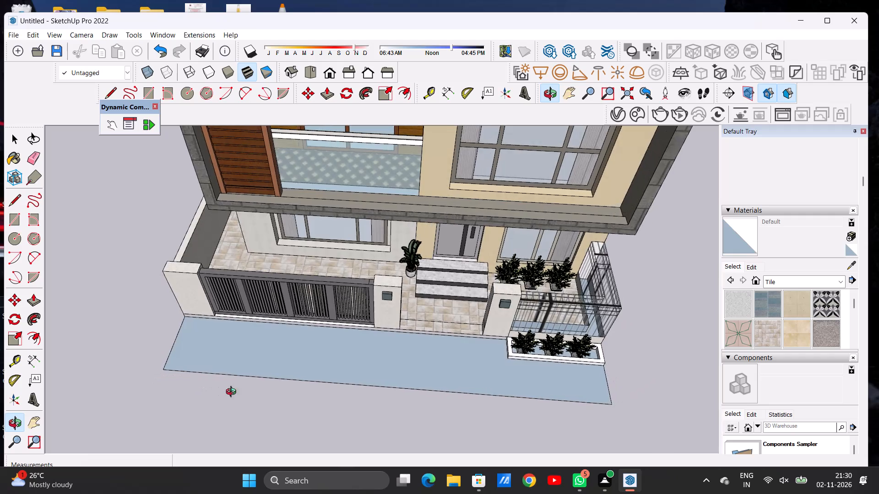
{"action": "scroll", "coordinate": [514, 339], "scroll_direction": "down", "scroll_amount": 4}
{"action": "left_click_drag", "start_coordinate": [384, 347], "coordinate": [396, 366]}
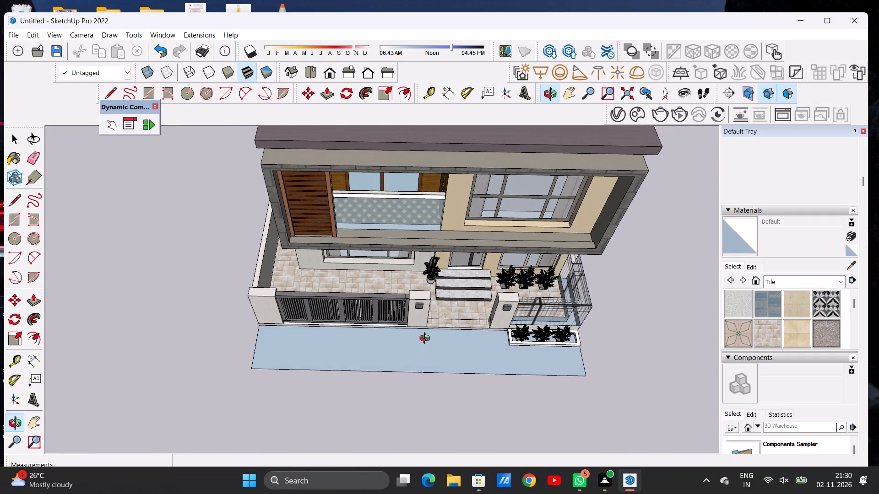
{"action": "scroll", "coordinate": [434, 335], "scroll_direction": "up", "scroll_amount": 5}
{"action": "left_click_drag", "start_coordinate": [372, 338], "coordinate": [384, 350]}
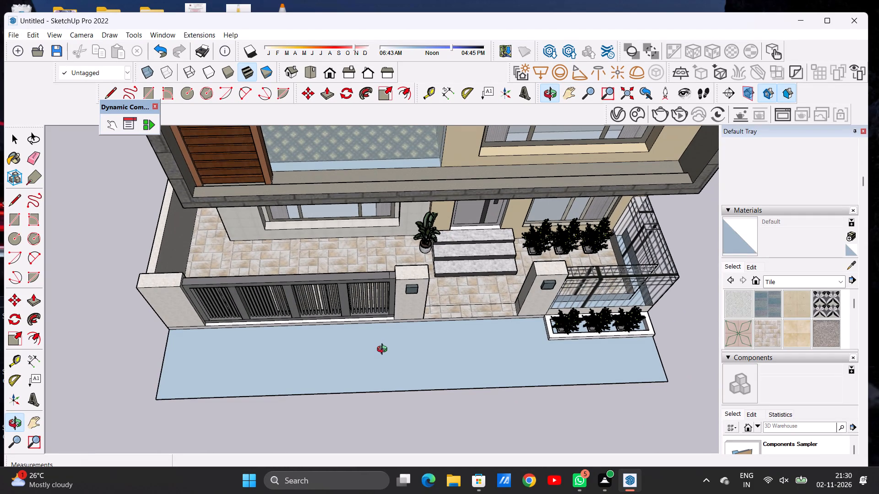
{"action": "scroll", "coordinate": [384, 350], "scroll_direction": "down", "scroll_amount": 2}
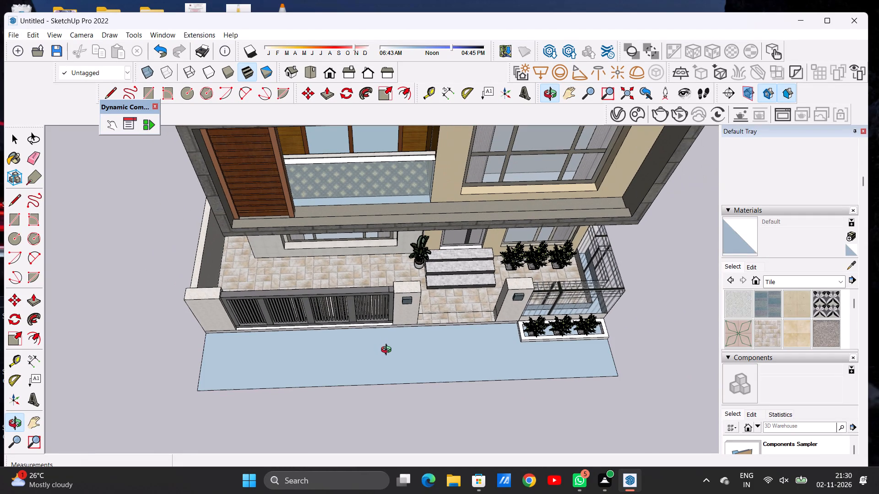
{"action": "scroll", "coordinate": [222, 367], "scroll_direction": "up", "scroll_amount": 1}
{"action": "scroll", "coordinate": [222, 367], "scroll_direction": "down", "scroll_amount": 1}
{"action": "scroll", "coordinate": [222, 367], "scroll_direction": "up", "scroll_amount": 4}
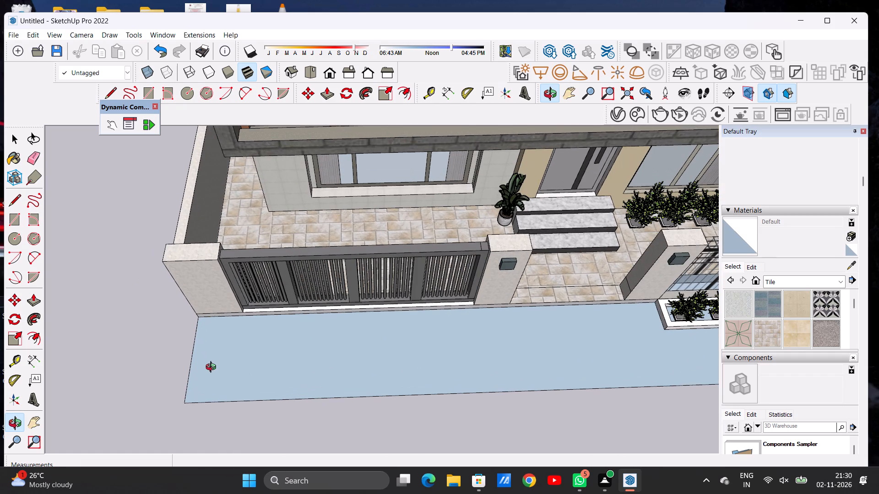
Paint the front pavement strip with the Field Square Tile material.
{"action": "left_click_drag", "start_coordinate": [212, 368], "coordinate": [369, 342]}
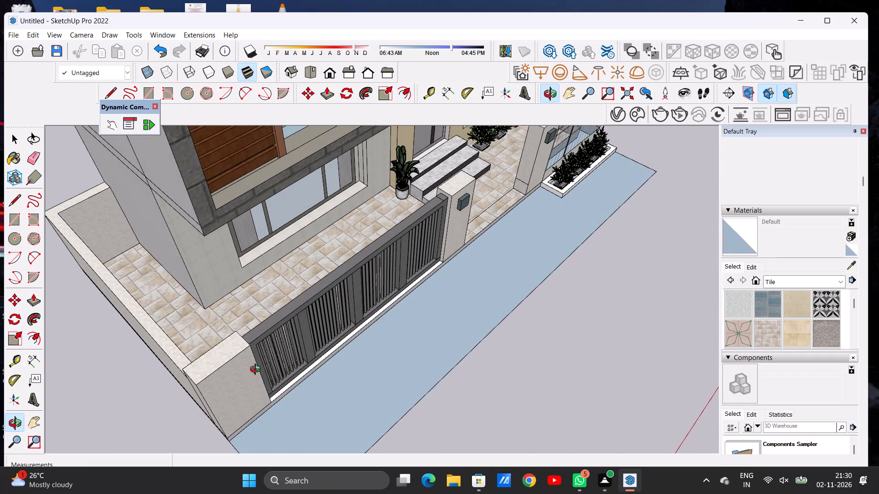
{"action": "scroll", "coordinate": [257, 370], "scroll_direction": "down", "scroll_amount": 5}
{"action": "left_click_drag", "start_coordinate": [336, 401], "coordinate": [307, 363]}
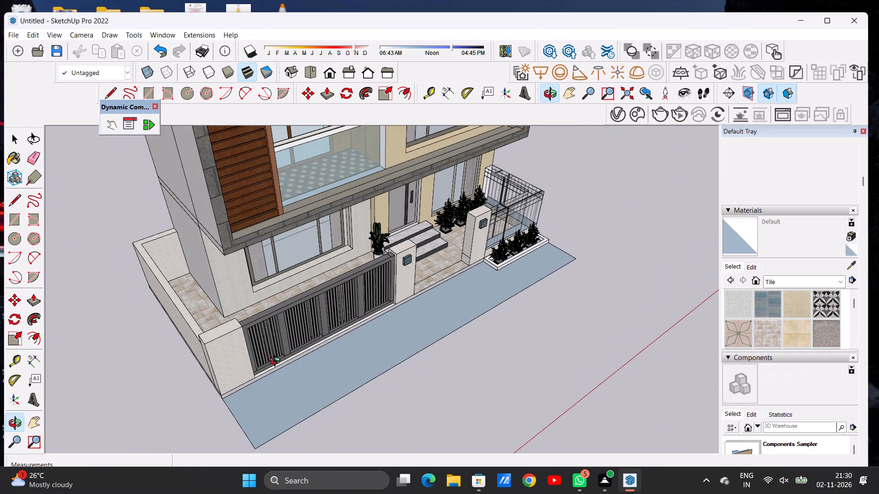
{"action": "left_click", "coordinate": [793, 296]}
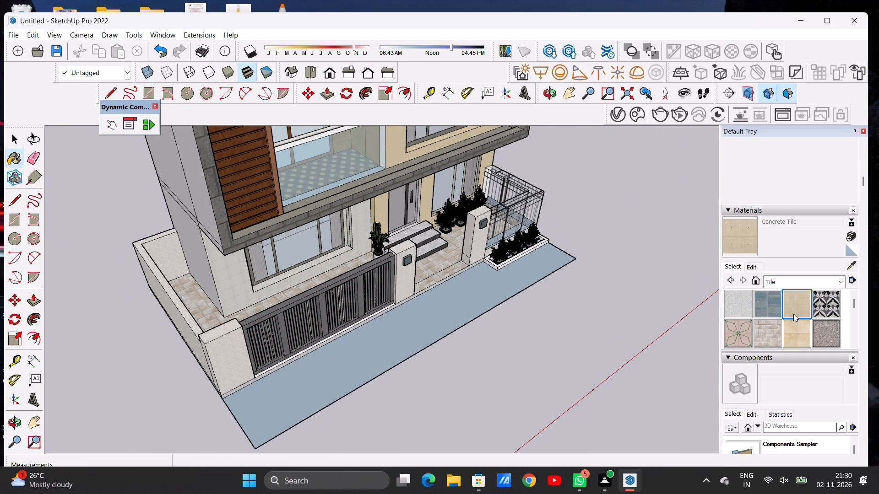
{"action": "left_click", "coordinate": [795, 328]}
{"action": "left_click", "coordinate": [365, 344]}
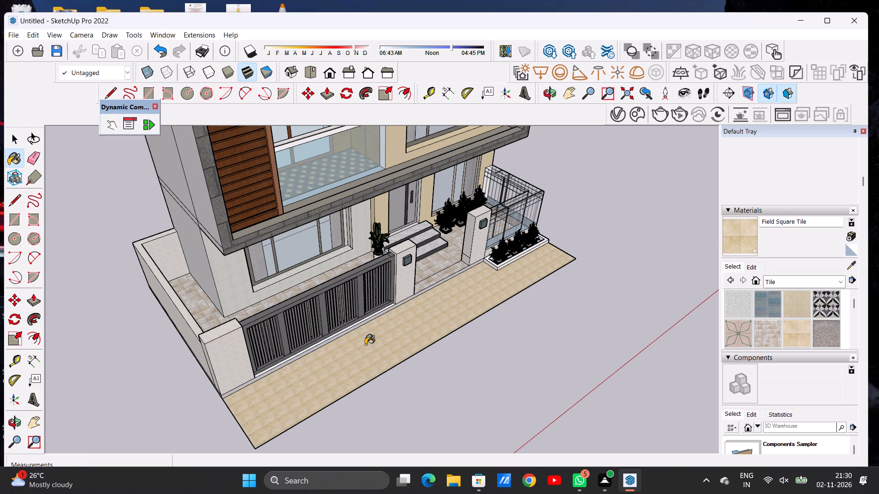
Examine the tile pattern and its scale on the front pavement strip, close up and from a distance.
{"action": "scroll", "coordinate": [363, 349], "scroll_direction": "up", "scroll_amount": 13}
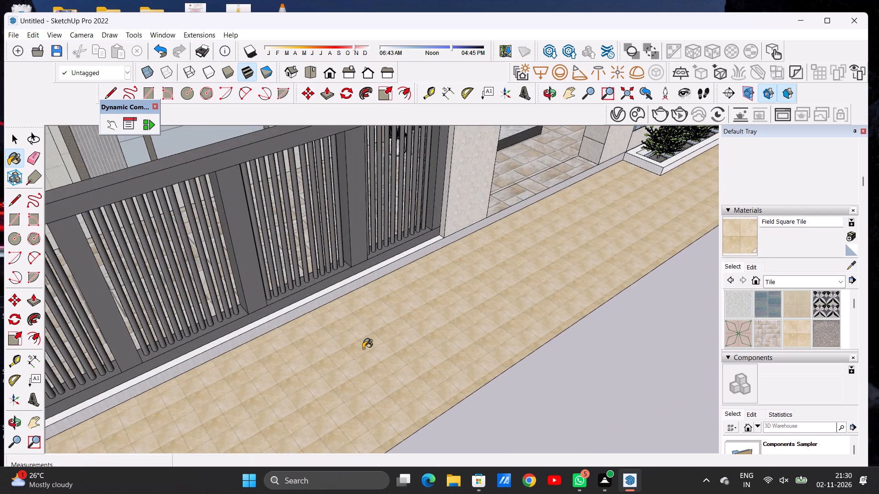
{"action": "scroll", "coordinate": [363, 349], "scroll_direction": "up", "scroll_amount": 3}
{"action": "scroll", "coordinate": [363, 349], "scroll_direction": "down", "scroll_amount": 1}
{"action": "scroll", "coordinate": [363, 349], "scroll_direction": "up", "scroll_amount": 8}
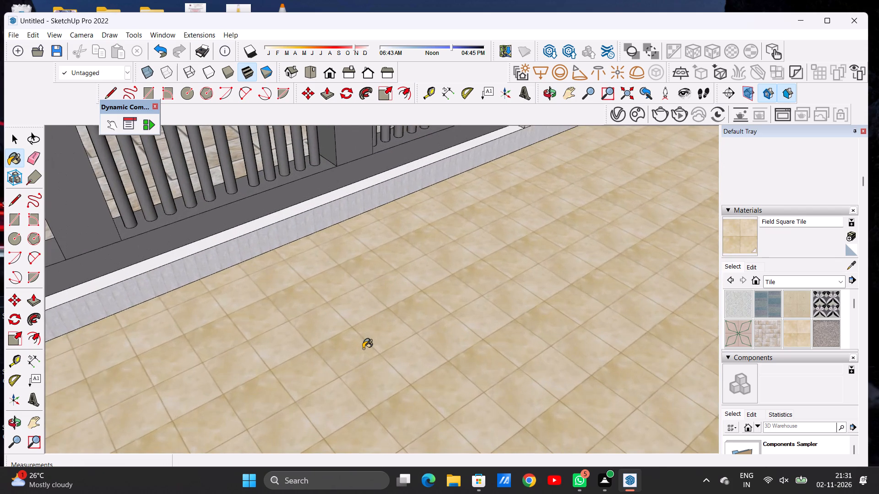
{"action": "scroll", "coordinate": [363, 349], "scroll_direction": "down", "scroll_amount": 9}
{"action": "scroll", "coordinate": [358, 350], "scroll_direction": "up", "scroll_amount": 1}
{"action": "scroll", "coordinate": [358, 350], "scroll_direction": "down", "scroll_amount": 7}
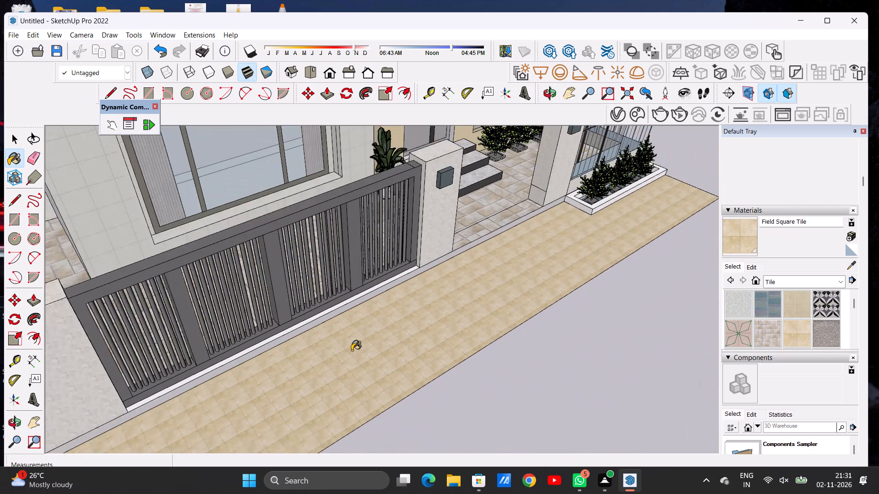
{"action": "scroll", "coordinate": [352, 350], "scroll_direction": "down", "scroll_amount": 11}
{"action": "scroll", "coordinate": [267, 358], "scroll_direction": "down", "scroll_amount": 2}
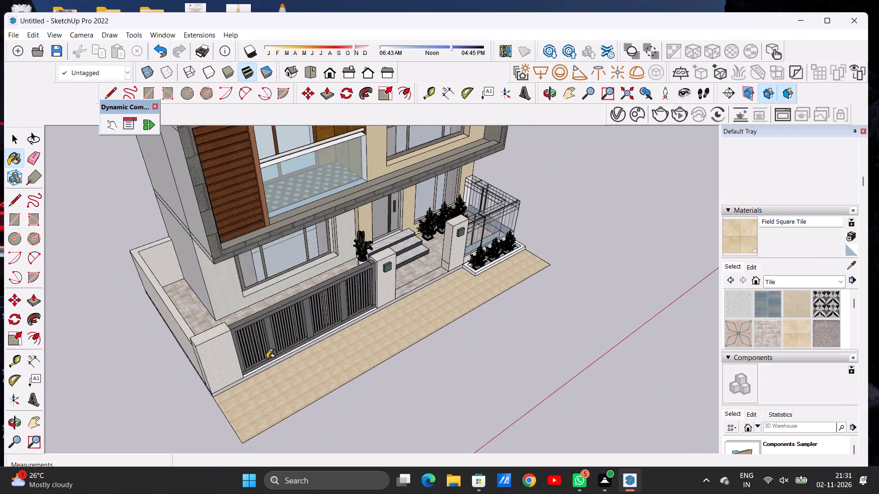
{"action": "scroll", "coordinate": [364, 357], "scroll_direction": "up", "scroll_amount": 5}
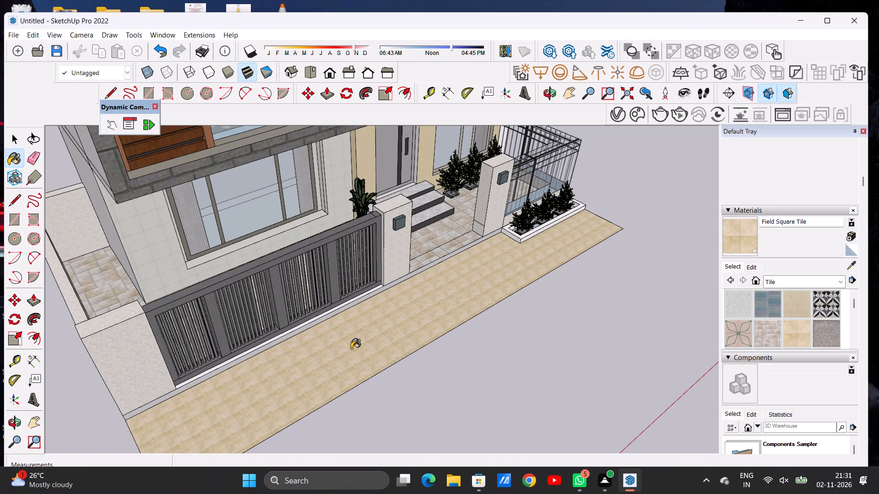
{"action": "scroll", "coordinate": [359, 342], "scroll_direction": "up", "scroll_amount": 8}
{"action": "scroll", "coordinate": [359, 342], "scroll_direction": "down", "scroll_amount": 1}
{"action": "scroll", "coordinate": [359, 342], "scroll_direction": "up", "scroll_amount": 4}
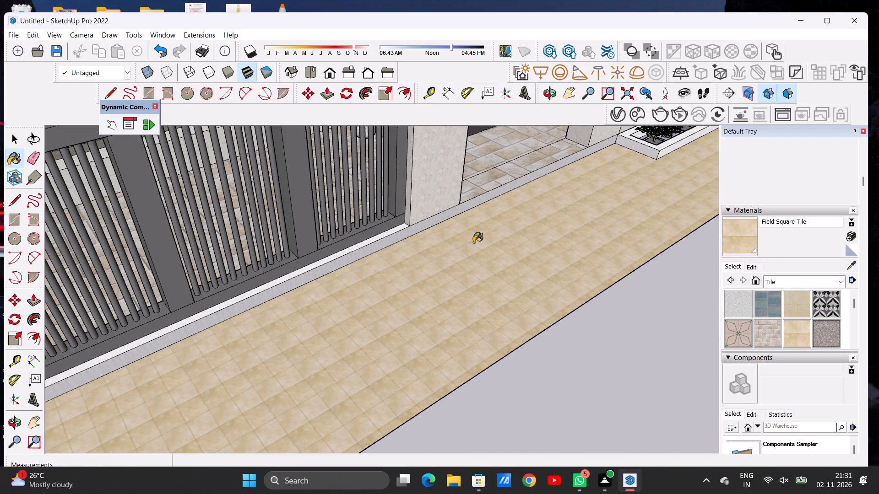
Set the Field Square Tile texture size on the front pavement strip to 5' by 5'.
{"action": "left_click", "coordinate": [549, 94]}
{"action": "left_click_drag", "start_coordinate": [473, 294], "coordinate": [470, 308]}
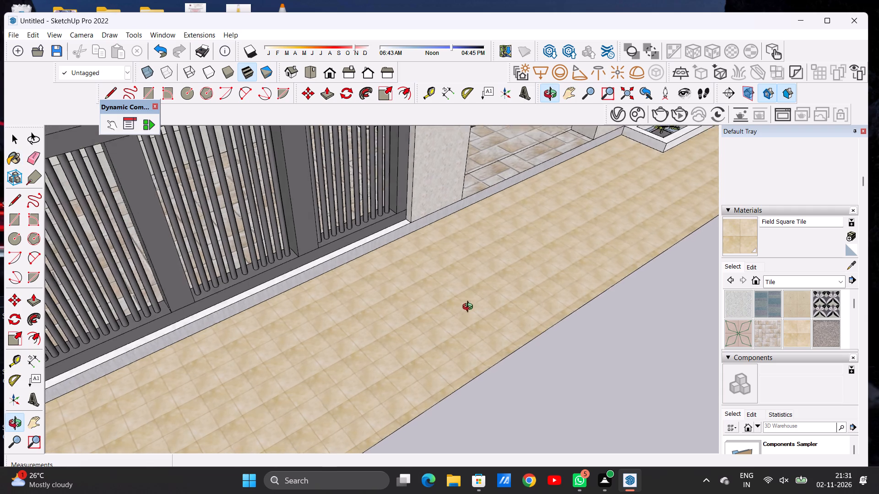
{"action": "left_click_drag", "start_coordinate": [470, 308], "coordinate": [371, 427]}
{"action": "scroll", "coordinate": [401, 349], "scroll_direction": "up", "scroll_amount": 8}
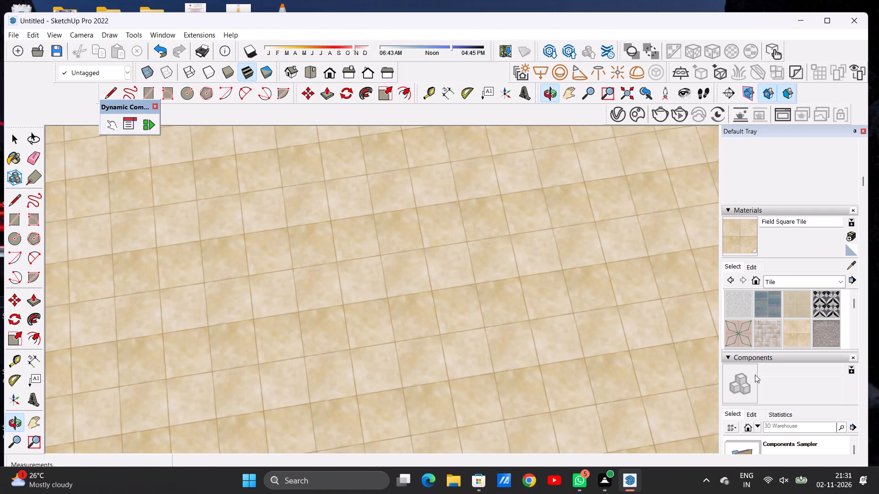
{"action": "left_click", "coordinate": [749, 267]}
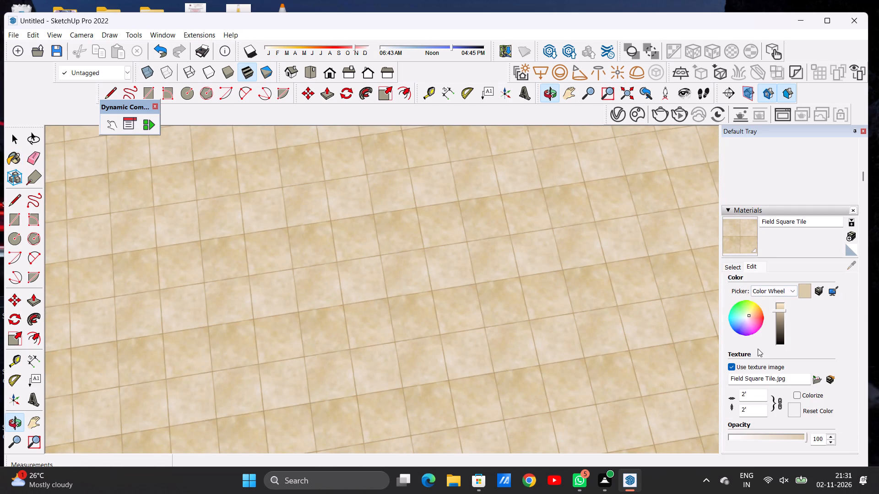
{"action": "left_click", "coordinate": [751, 408]}
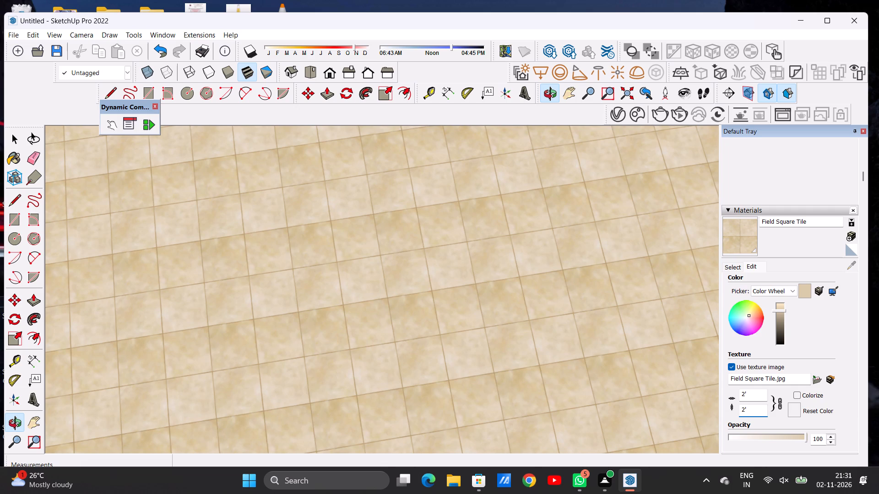
{"action": "key", "text": "BackSpace"}
{"action": "key", "text": "BackSpace"}
{"action": "key", "text": "BackSpace"}
{"action": "key", "text": "BackSpace"}
{"action": "key", "text": "BackSpace"}
{"action": "key", "text": "BackSpace"}
{"action": "key", "text": "BackSpace"}
{"action": "key", "text": "BackSpace"}
{"action": "key", "text": "BackSpace"}
{"action": "key", "text": "BackSpace"}
{"action": "key", "text": "BackSpace"}
{"action": "key", "text": "BackSpace"}
{"action": "key", "text": "BackSpace"}
{"action": "key", "text": "BackSpace"}
{"action": "key", "text": "BackSpace"}
{"action": "type", "text": "5'"}
{"action": "key", "text": "Return"}
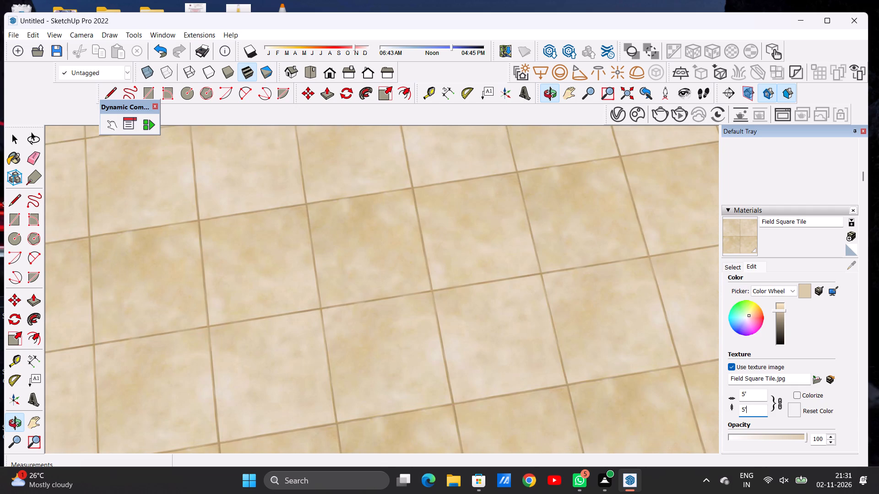
Examine the rescaled pavement tiles from above, and the whole front of the house from a distance.
{"action": "scroll", "coordinate": [407, 359], "scroll_direction": "down", "scroll_amount": 16}
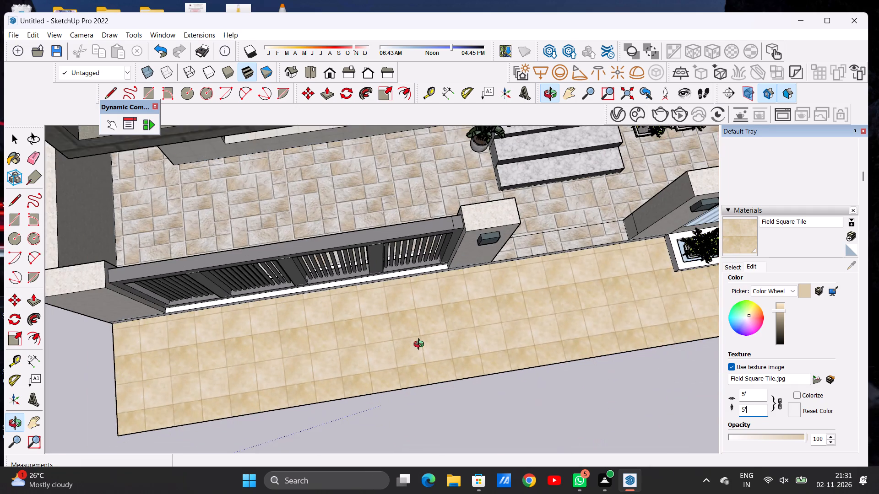
{"action": "scroll", "coordinate": [421, 345], "scroll_direction": "down", "scroll_amount": 13}
{"action": "scroll", "coordinate": [418, 327], "scroll_direction": "up", "scroll_amount": 1}
{"action": "key", "text": "space"}
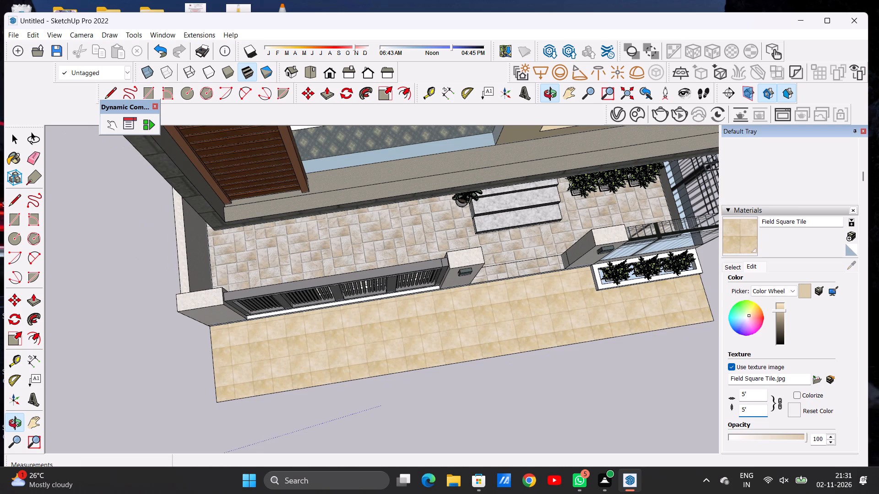
{"action": "left_click", "coordinate": [547, 90]}
{"action": "left_click_drag", "start_coordinate": [496, 375], "coordinate": [464, 247]}
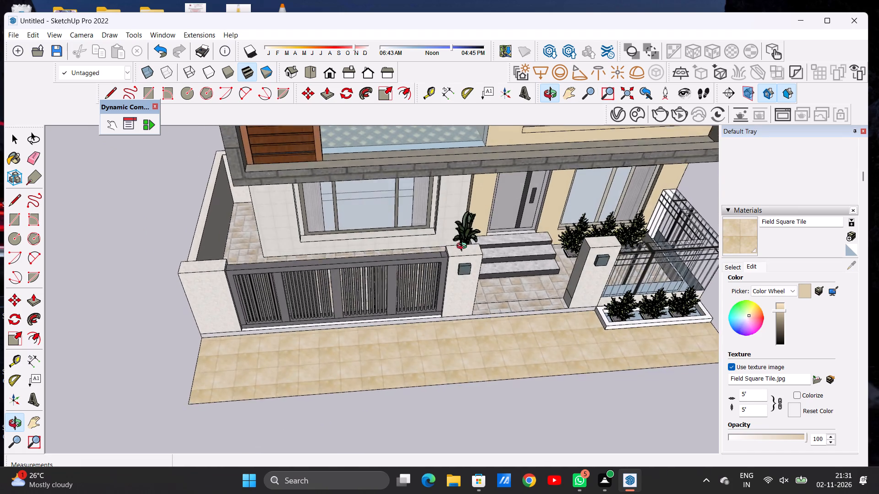
{"action": "left_click_drag", "start_coordinate": [464, 247], "coordinate": [466, 246]}
{"action": "scroll", "coordinate": [317, 340], "scroll_direction": "down", "scroll_amount": 11}
{"action": "left_click_drag", "start_coordinate": [391, 360], "coordinate": [396, 279]}
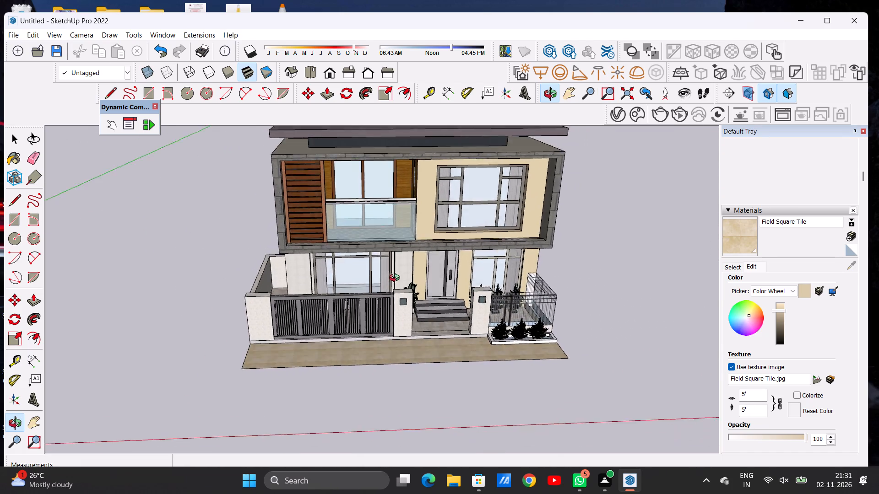
{"action": "left_click_drag", "start_coordinate": [396, 279], "coordinate": [398, 244]}
{"action": "scroll", "coordinate": [412, 351], "scroll_direction": "down", "scroll_amount": 5}
{"action": "scroll", "coordinate": [461, 264], "scroll_direction": "up", "scroll_amount": 1}
{"action": "scroll", "coordinate": [461, 264], "scroll_direction": "down", "scroll_amount": 1}
{"action": "scroll", "coordinate": [461, 264], "scroll_direction": "up", "scroll_amount": 4}
{"action": "left_click_drag", "start_coordinate": [450, 323], "coordinate": [431, 373]}
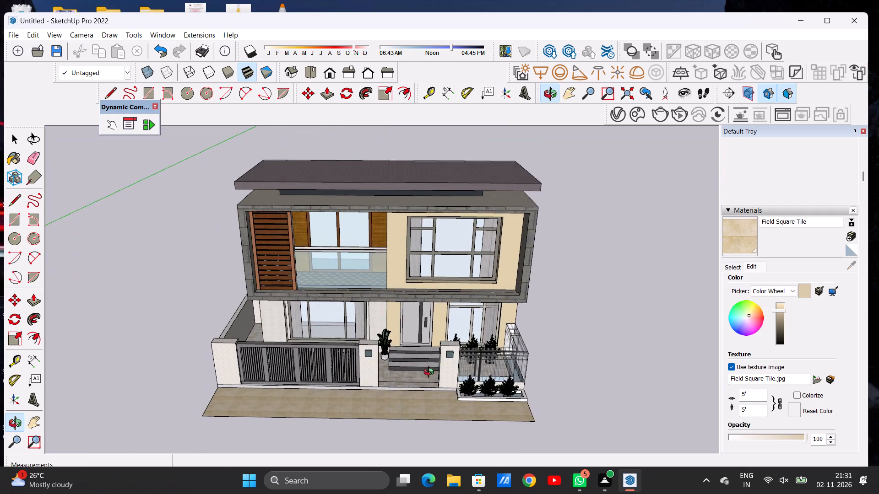
{"action": "left_click_drag", "start_coordinate": [431, 373], "coordinate": [432, 362]}
{"action": "scroll", "coordinate": [421, 354], "scroll_direction": "up", "scroll_amount": 1}
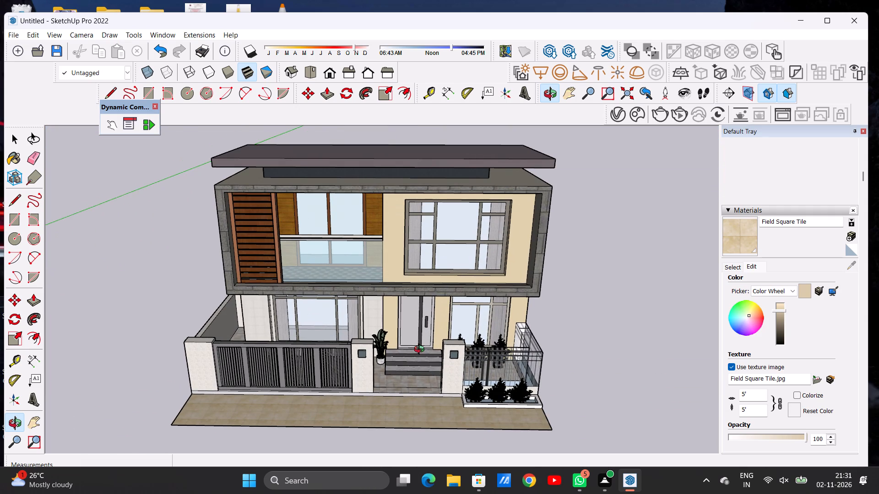
{"action": "key", "text": "space"}
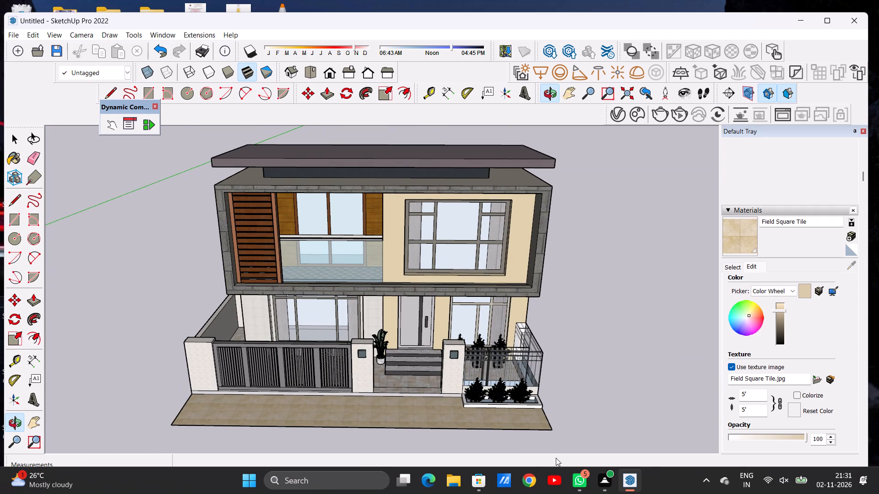
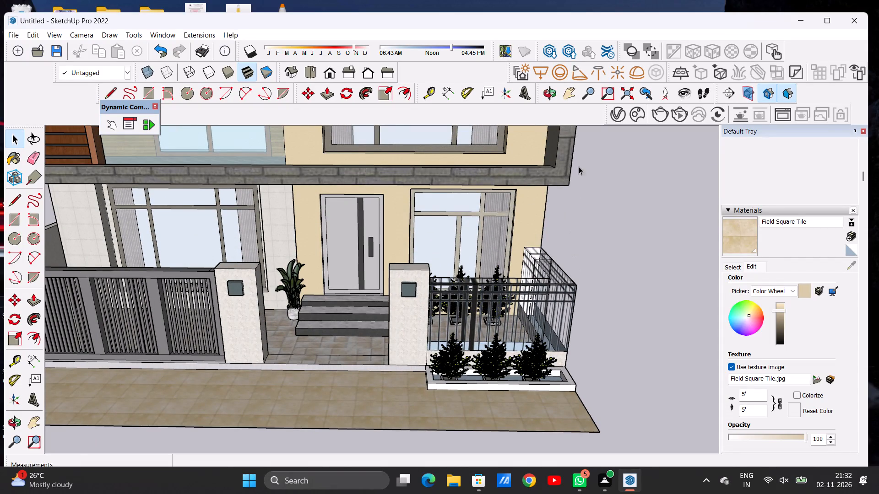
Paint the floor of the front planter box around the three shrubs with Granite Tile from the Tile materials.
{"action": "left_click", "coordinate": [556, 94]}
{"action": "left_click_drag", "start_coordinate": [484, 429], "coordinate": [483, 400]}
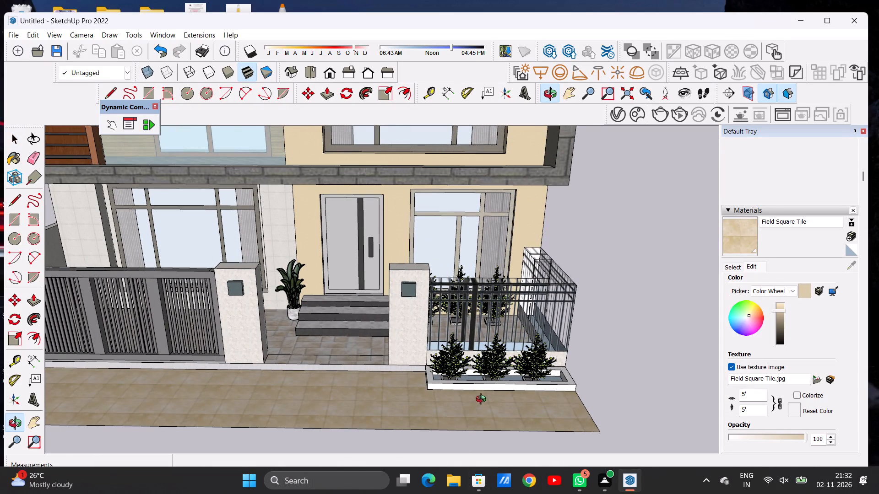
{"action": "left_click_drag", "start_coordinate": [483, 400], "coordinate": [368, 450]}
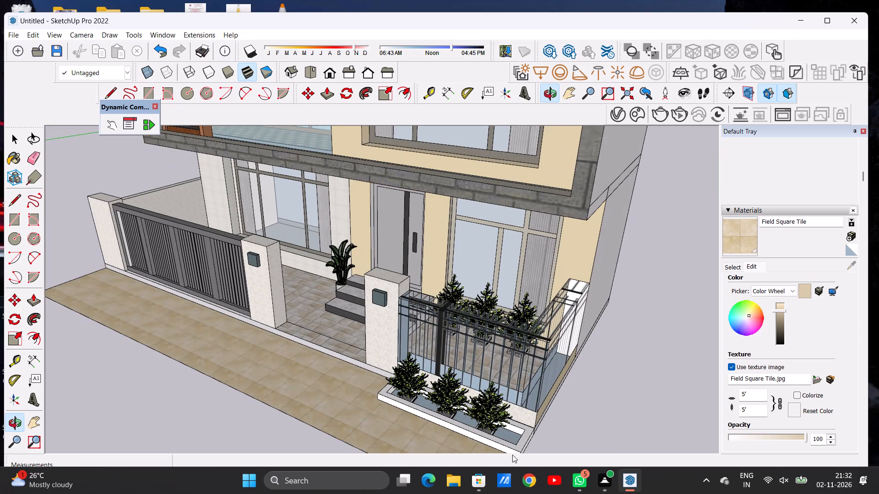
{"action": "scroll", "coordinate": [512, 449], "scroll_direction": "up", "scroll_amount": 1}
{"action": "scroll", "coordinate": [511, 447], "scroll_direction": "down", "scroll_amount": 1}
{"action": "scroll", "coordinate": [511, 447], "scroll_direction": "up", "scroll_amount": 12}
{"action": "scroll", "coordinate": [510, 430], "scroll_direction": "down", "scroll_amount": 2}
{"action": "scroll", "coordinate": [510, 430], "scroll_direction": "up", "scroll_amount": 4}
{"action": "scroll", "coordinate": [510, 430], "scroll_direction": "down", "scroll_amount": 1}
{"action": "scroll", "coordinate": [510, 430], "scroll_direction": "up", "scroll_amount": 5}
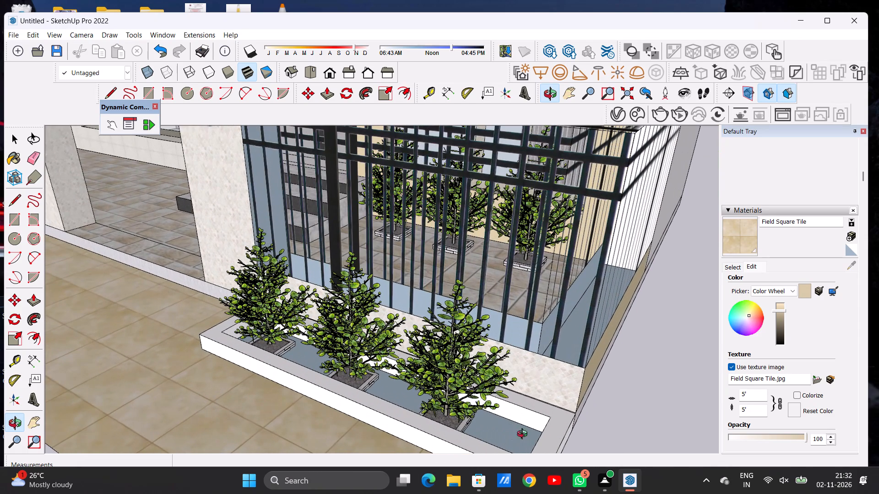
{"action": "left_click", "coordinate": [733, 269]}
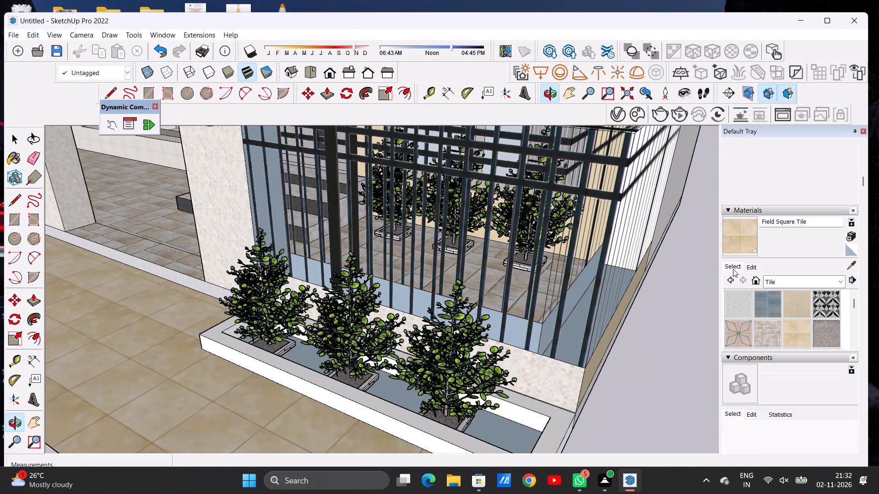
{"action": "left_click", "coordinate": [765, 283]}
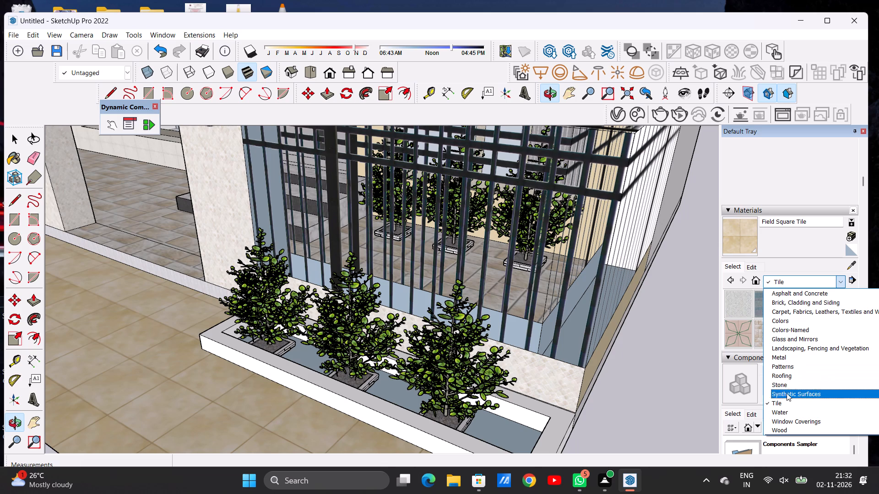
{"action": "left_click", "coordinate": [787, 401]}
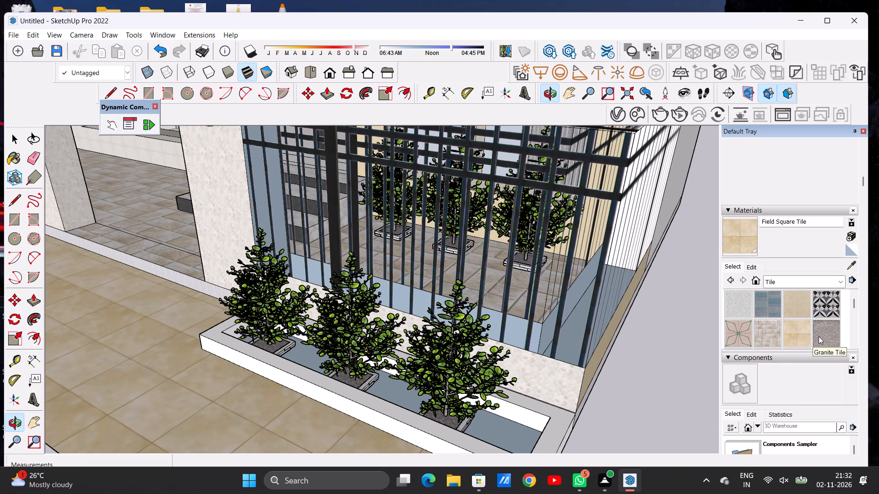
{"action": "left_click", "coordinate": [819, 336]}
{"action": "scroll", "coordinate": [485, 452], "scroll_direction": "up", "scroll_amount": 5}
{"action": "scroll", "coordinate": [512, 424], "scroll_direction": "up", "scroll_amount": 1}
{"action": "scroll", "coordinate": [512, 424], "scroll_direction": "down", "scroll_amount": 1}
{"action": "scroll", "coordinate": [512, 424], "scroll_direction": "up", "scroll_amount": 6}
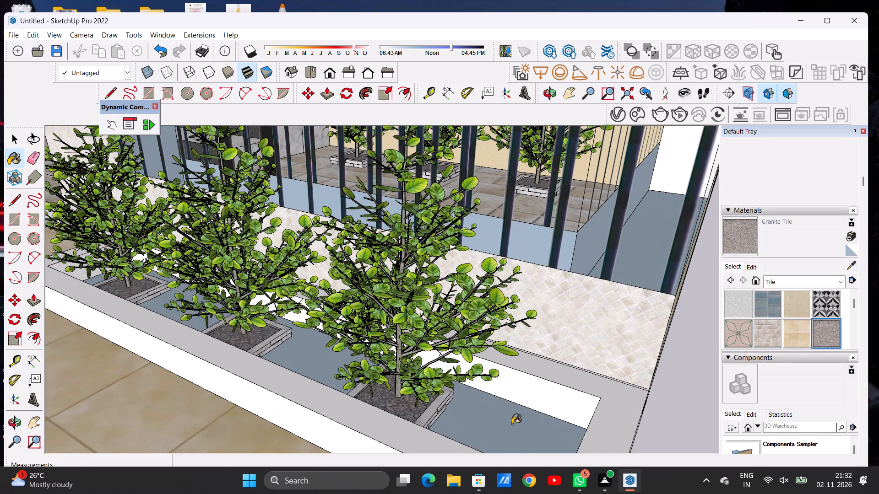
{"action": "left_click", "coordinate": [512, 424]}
Paint the floor of the front planter box with the Tile Large Brown material.
{"action": "scroll", "coordinate": [540, 411], "scroll_direction": "down", "scroll_amount": 1}
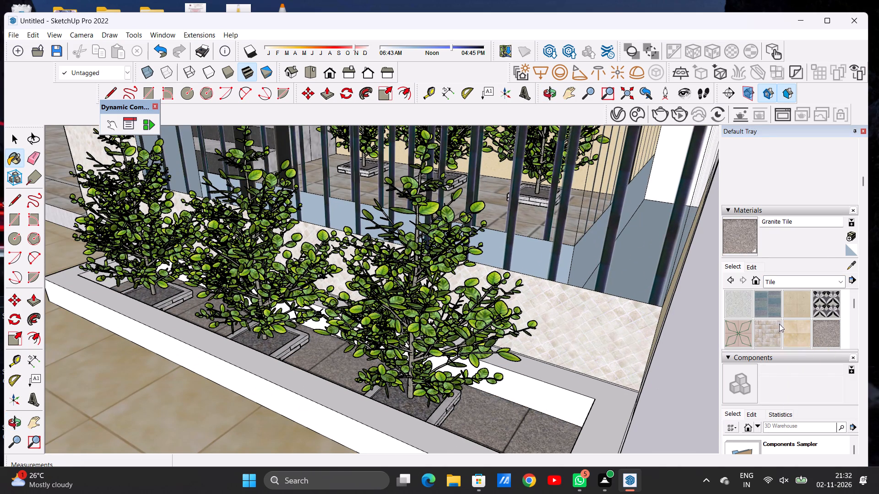
{"action": "scroll", "coordinate": [791, 325], "scroll_direction": "down", "scroll_amount": 2}
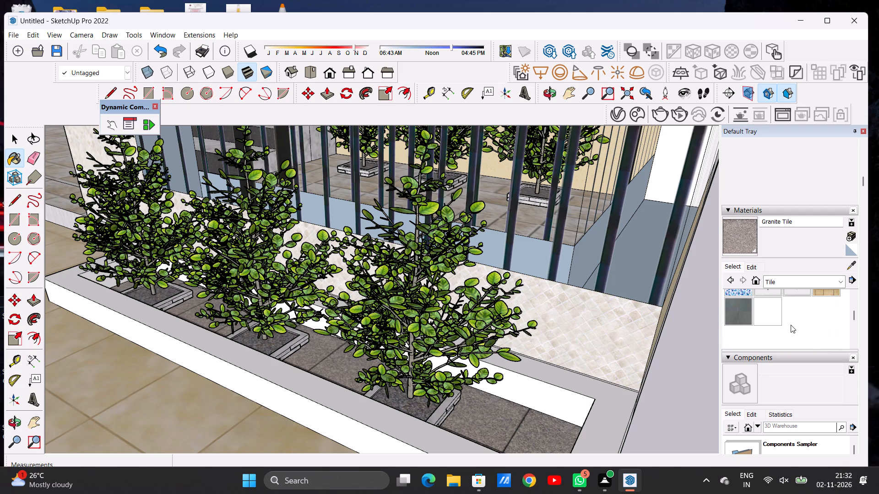
{"action": "scroll", "coordinate": [791, 325], "scroll_direction": "down", "scroll_amount": 2}
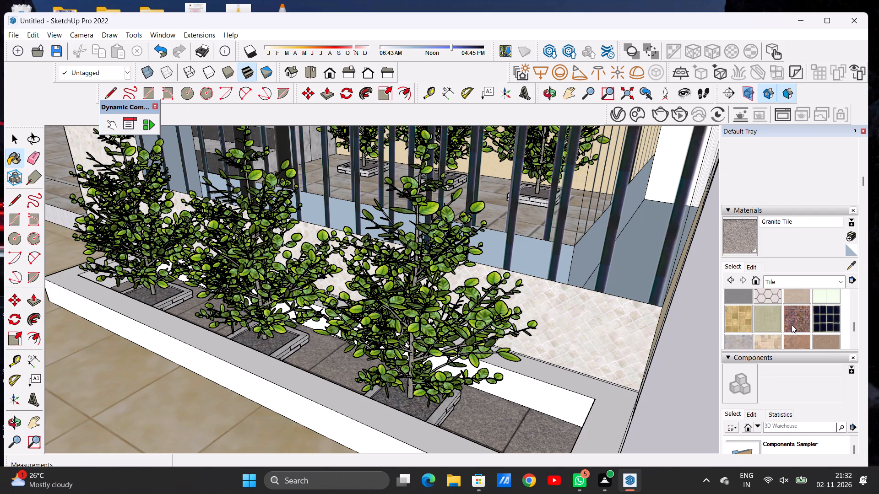
{"action": "scroll", "coordinate": [792, 325], "scroll_direction": "up", "scroll_amount": 1}
{"action": "left_click", "coordinate": [796, 339]}
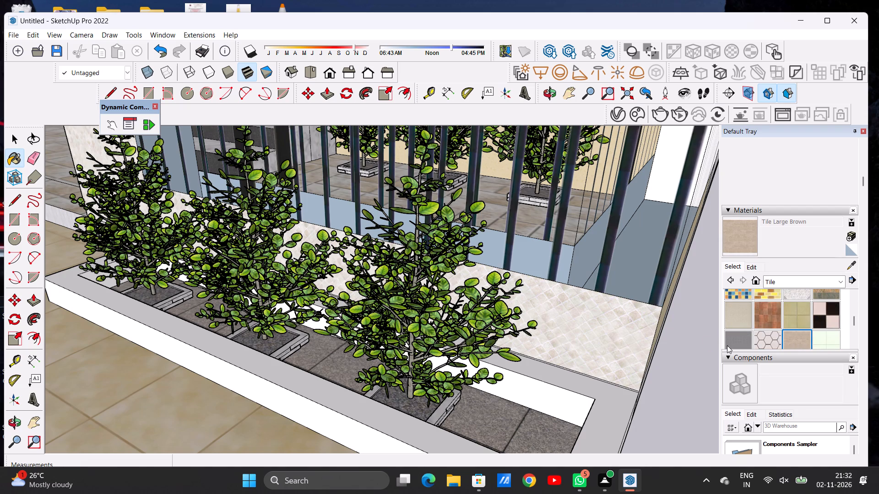
{"action": "left_click", "coordinate": [503, 429]}
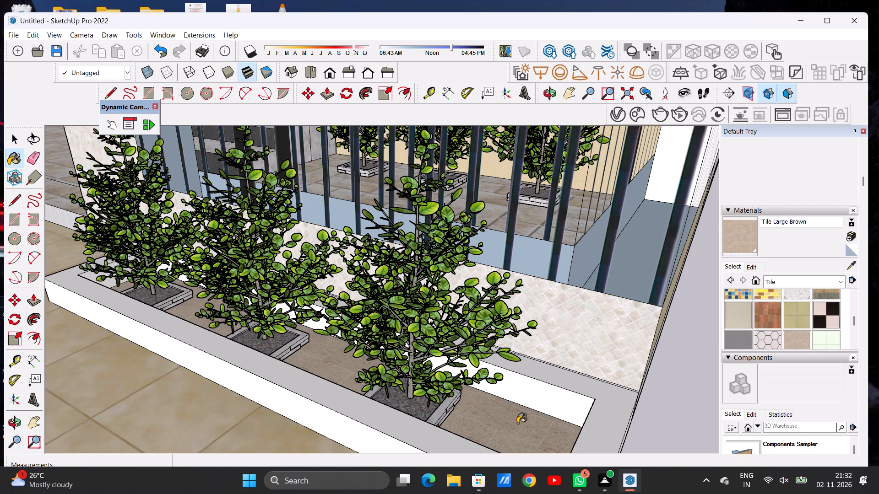
{"action": "scroll", "coordinate": [553, 380], "scroll_direction": "down", "scroll_amount": 14}
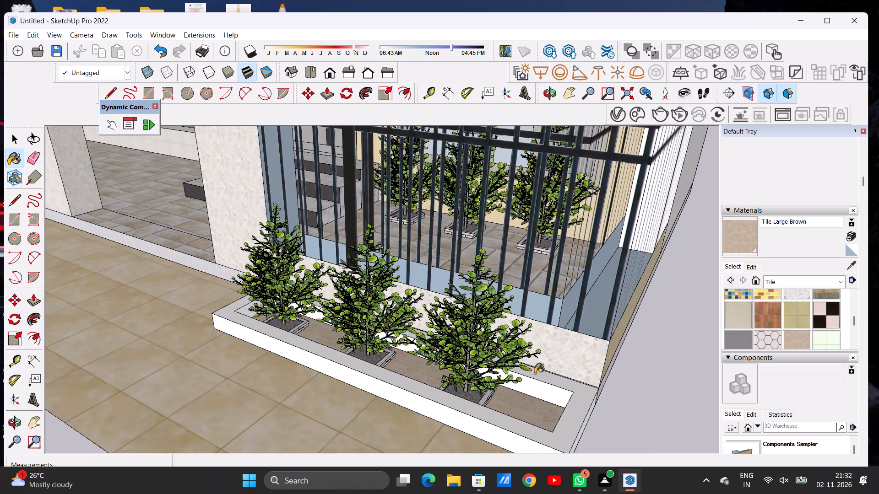
{"action": "scroll", "coordinate": [535, 373], "scroll_direction": "down", "scroll_amount": 9}
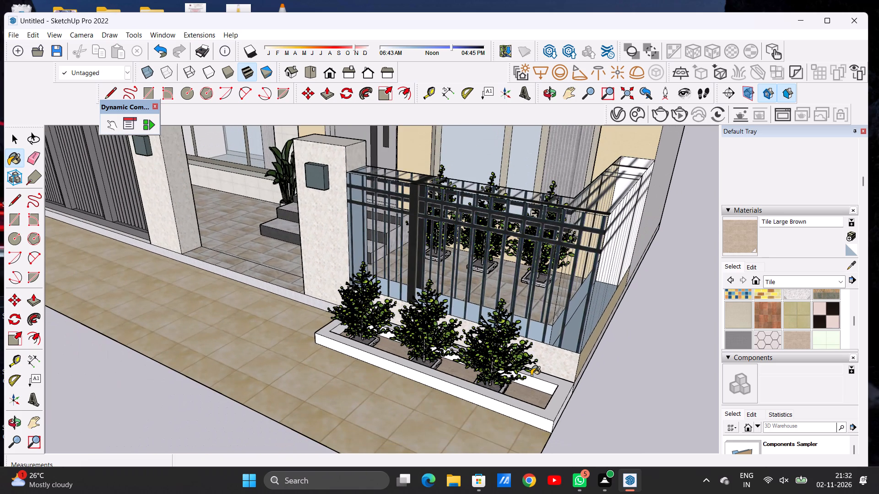
{"action": "key", "text": "space"}
Examine the finished two-storey house as a whole, from the corner and from the front.
{"action": "left_click", "coordinate": [547, 91]}
{"action": "scroll", "coordinate": [366, 320], "scroll_direction": "down", "scroll_amount": 4}
{"action": "scroll", "coordinate": [466, 338], "scroll_direction": "down", "scroll_amount": 10}
{"action": "scroll", "coordinate": [472, 364], "scroll_direction": "up", "scroll_amount": 1}
{"action": "scroll", "coordinate": [472, 364], "scroll_direction": "down", "scroll_amount": 4}
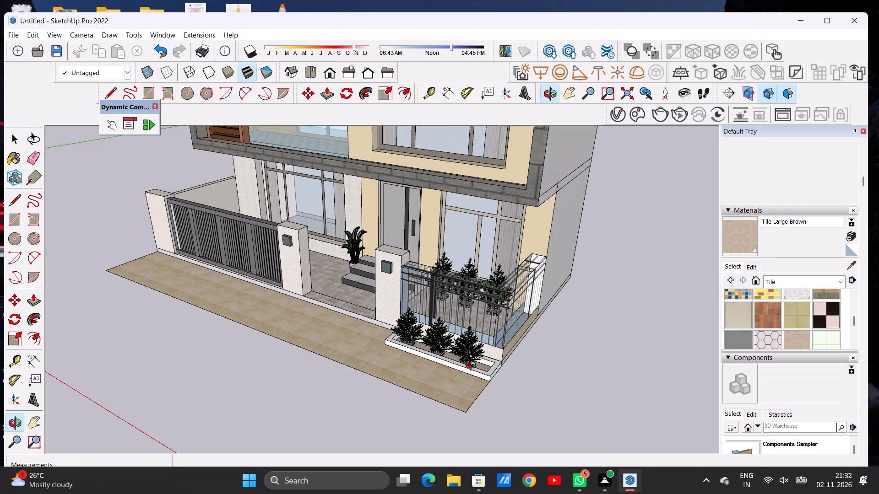
{"action": "scroll", "coordinate": [475, 381], "scroll_direction": "down", "scroll_amount": 13}
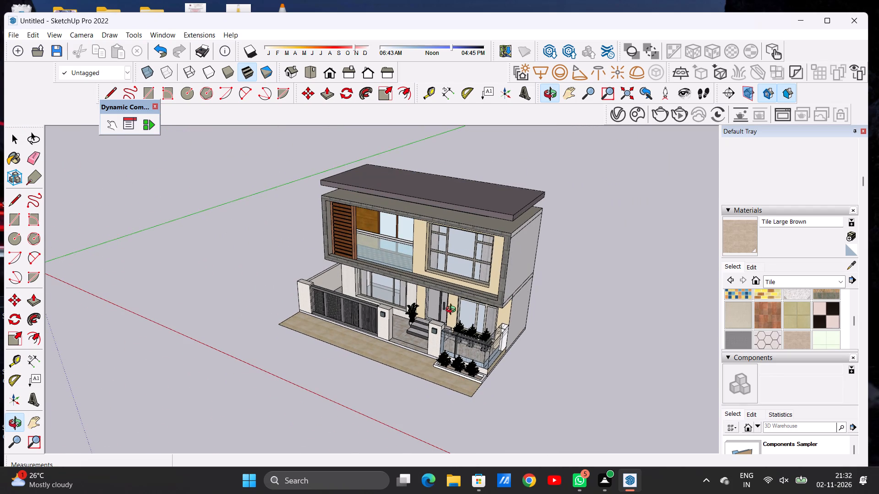
{"action": "scroll", "coordinate": [453, 311], "scroll_direction": "up", "scroll_amount": 5}
{"action": "scroll", "coordinate": [453, 316], "scroll_direction": "down", "scroll_amount": 3}
{"action": "left_click_drag", "start_coordinate": [382, 319], "coordinate": [386, 319]}
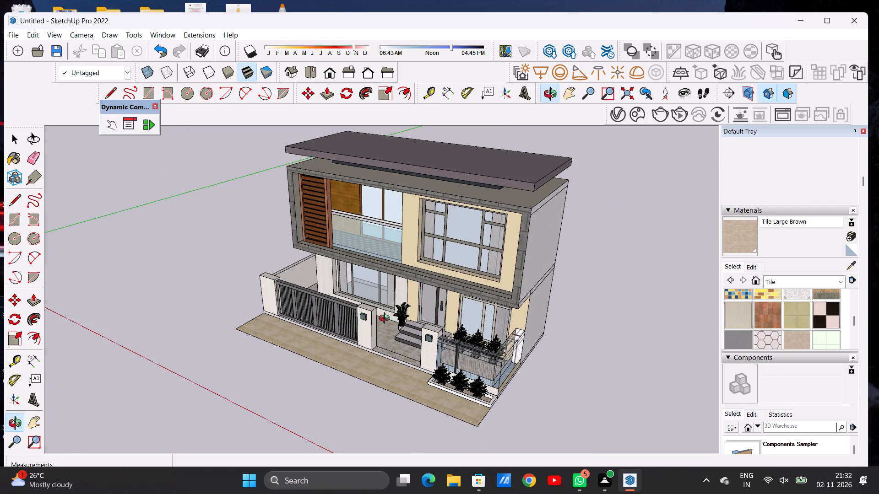
{"action": "left_click_drag", "start_coordinate": [386, 319], "coordinate": [490, 306]}
{"action": "scroll", "coordinate": [402, 312], "scroll_direction": "down", "scroll_amount": 2}
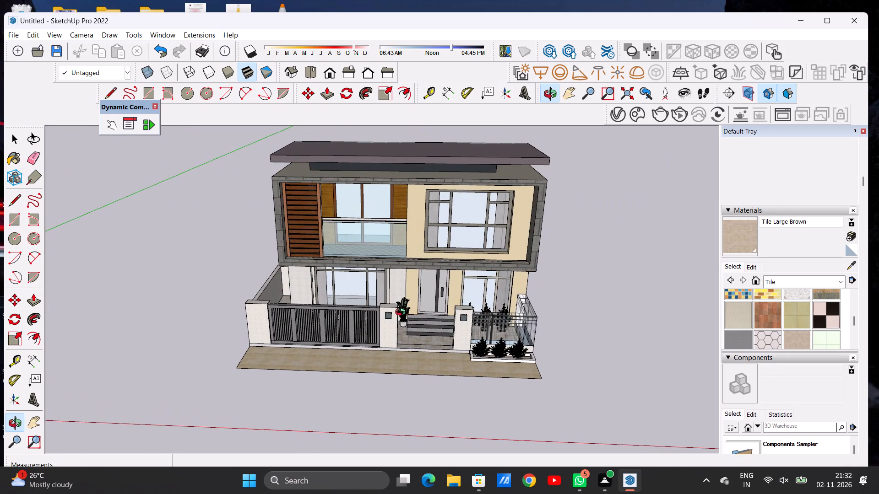
{"action": "scroll", "coordinate": [402, 313], "scroll_direction": "down", "scroll_amount": 2}
{"action": "scroll", "coordinate": [412, 202], "scroll_direction": "down", "scroll_amount": 1}
{"action": "scroll", "coordinate": [412, 202], "scroll_direction": "up", "scroll_amount": 4}
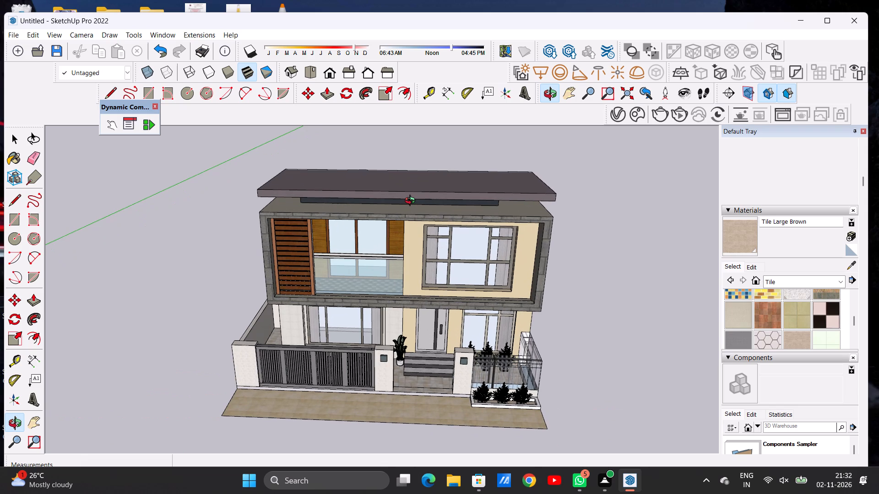
{"action": "scroll", "coordinate": [412, 202], "scroll_direction": "up", "scroll_amount": 1}
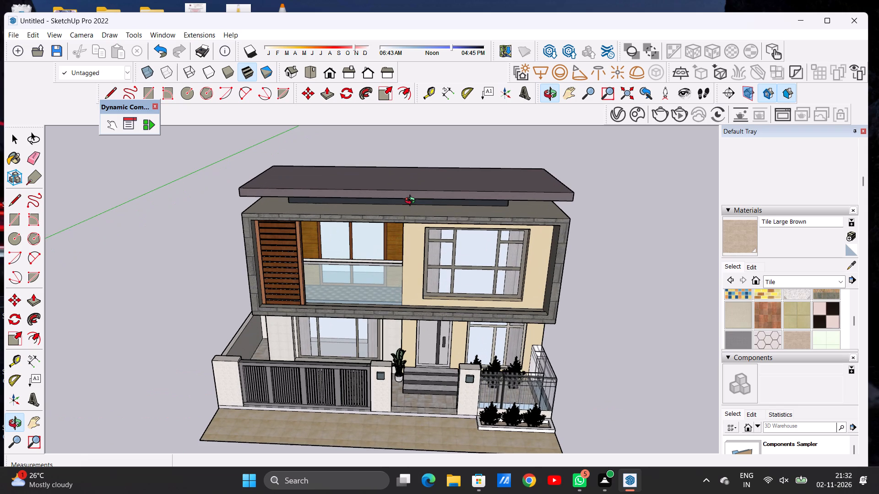
Save the model in the Documents folder as a SketchUp file named MAHA.
{"action": "key", "text": "space"}
{"action": "type", "text": "M"}
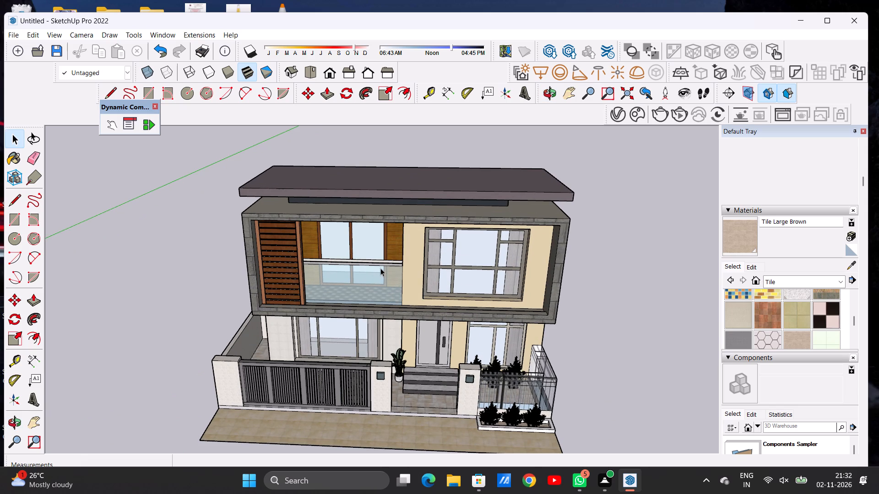
{"action": "key", "text": "ctrl+s"}
{"action": "key", "text": "BackSpace"}
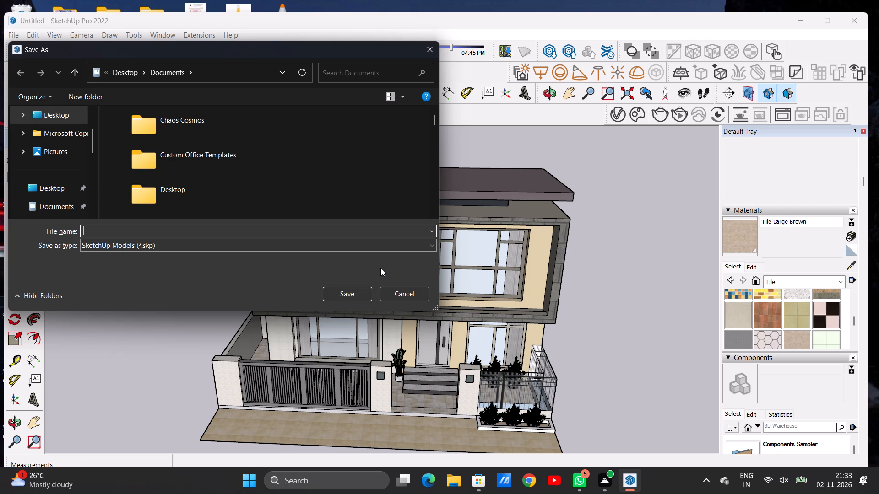
{"action": "key", "text": "m"}
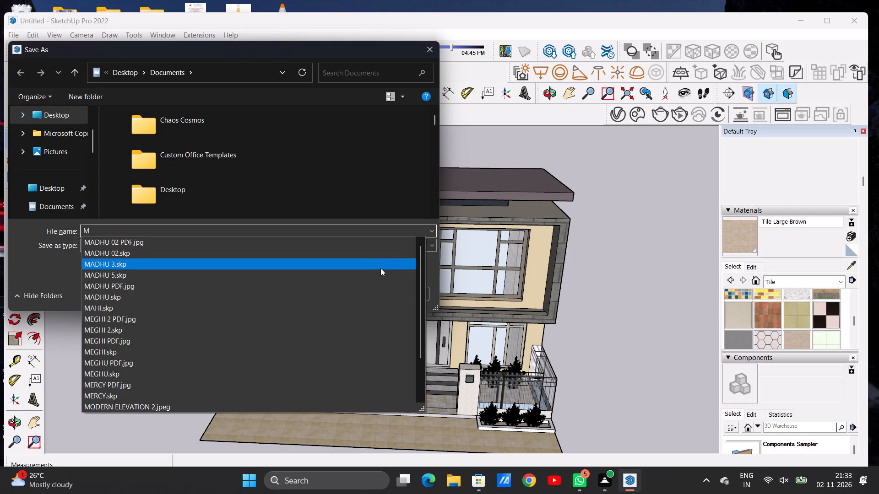
{"action": "key", "text": "BackSpace"}
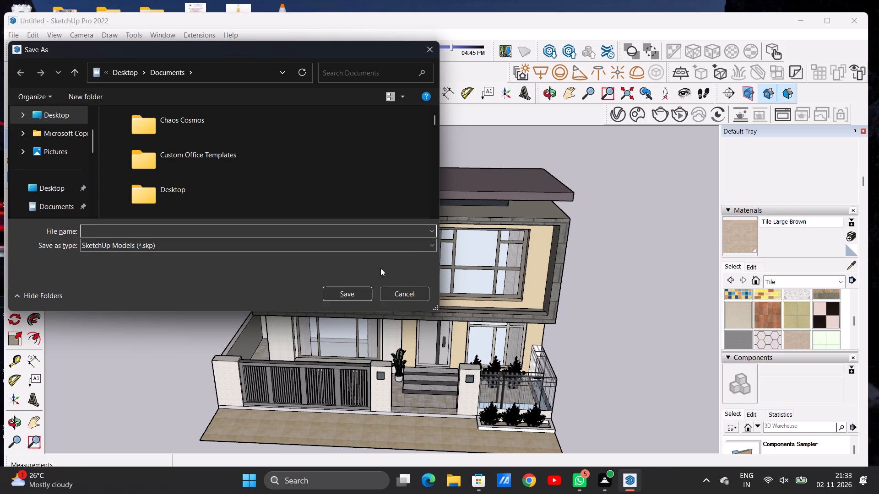
{"action": "type", "text": "MAHI"}
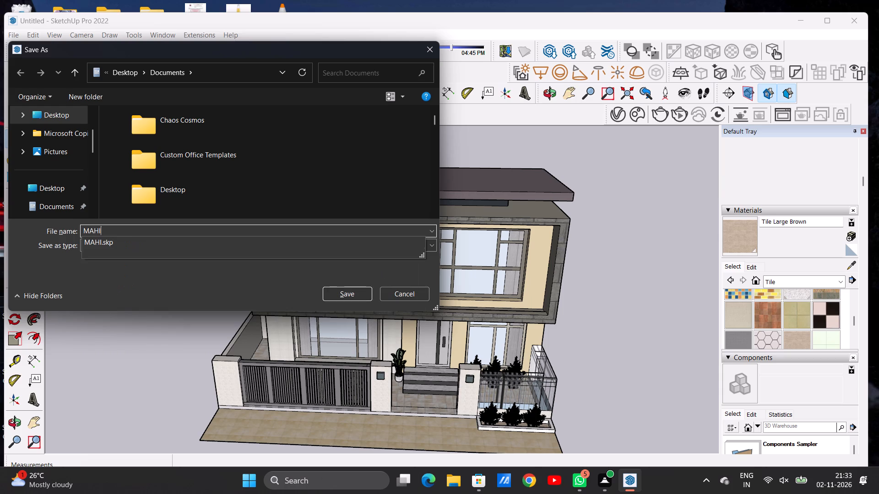
{"action": "key", "text": "BackSpace"}
{"action": "key", "text": "BackSpace"}
{"action": "key", "text": "BackSpace"}
{"action": "key", "text": "BackSpace"}
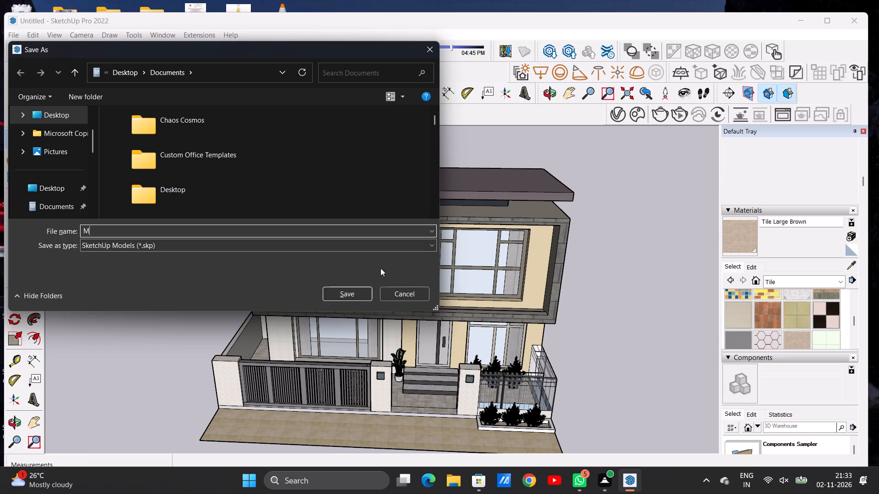
{"action": "key", "text": "BackSpace"}
{"action": "type", "text": "MAHA"}
{"action": "key", "text": "space"}
{"action": "left_click", "coordinate": [340, 296]}
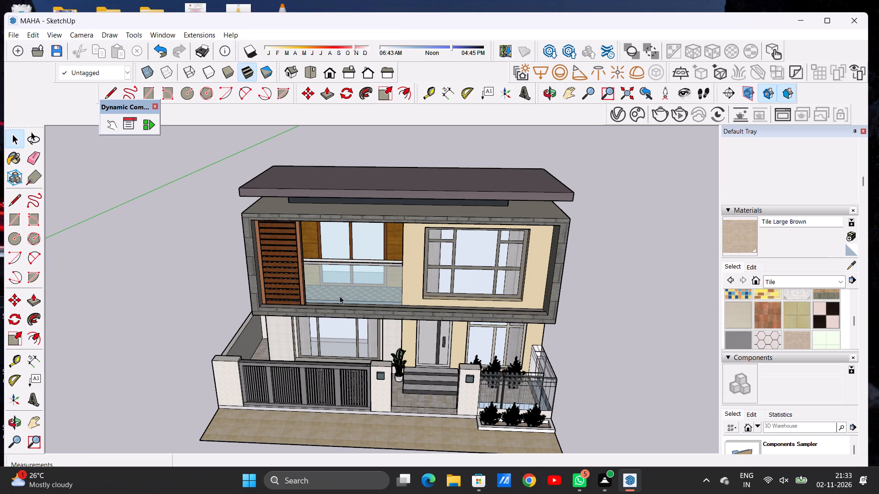
Export the front view of the house as a 2D JPEG image named MAHA PDF in the Downloads folder.
{"action": "left_click", "coordinate": [15, 36]}
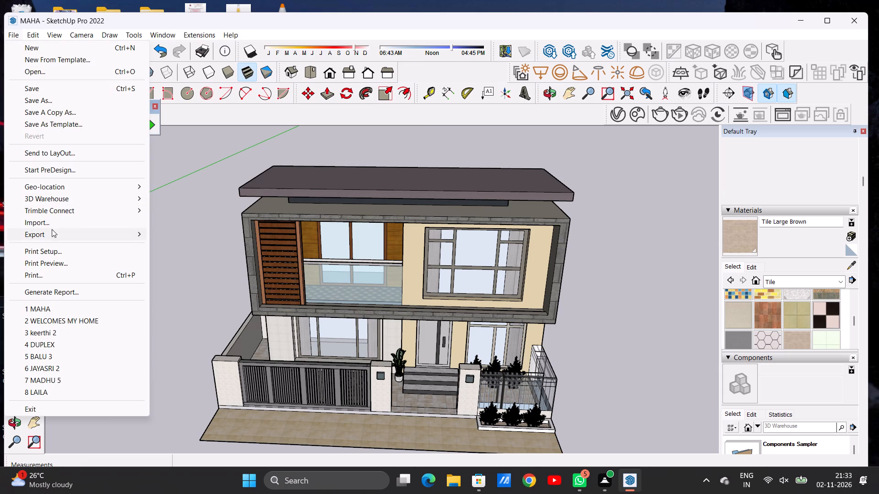
{"action": "left_click", "coordinate": [47, 238]}
{"action": "left_click", "coordinate": [168, 247]}
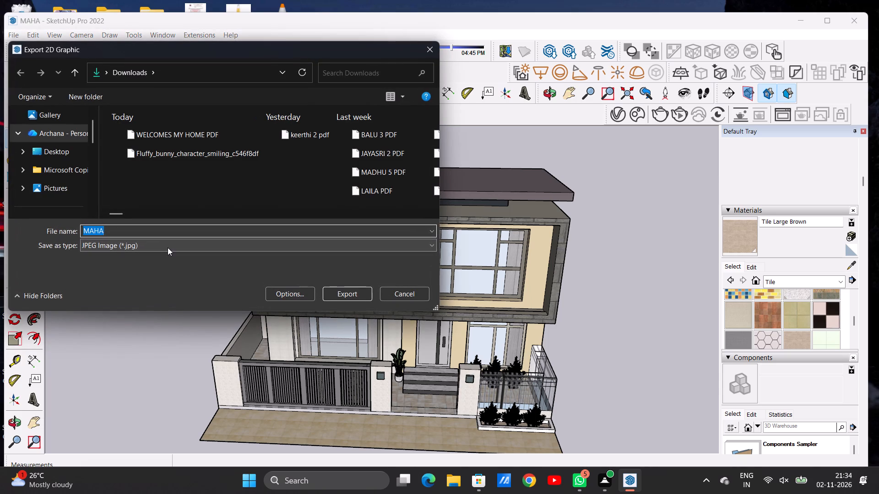
{"action": "left_click", "coordinate": [178, 230]}
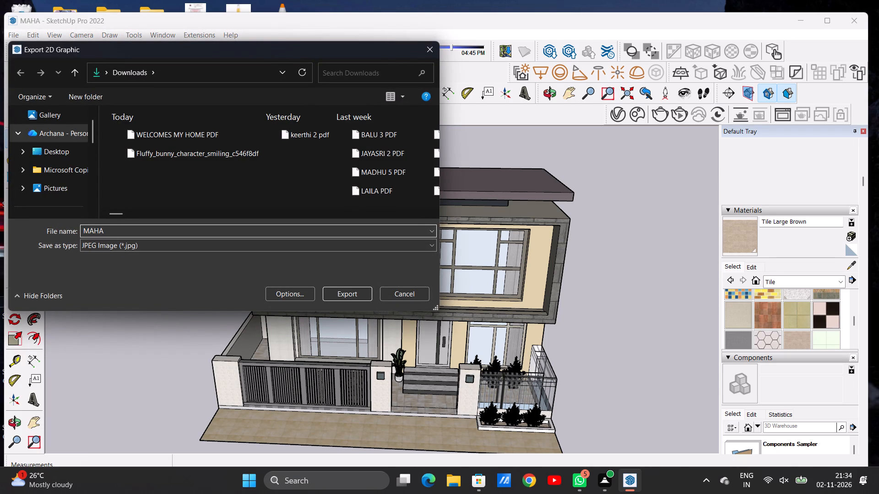
{"action": "key", "text": "space"}
{"action": "type", "text": "P"}
{"action": "type", "text": "DF"}
{"action": "left_click", "coordinate": [344, 290]}
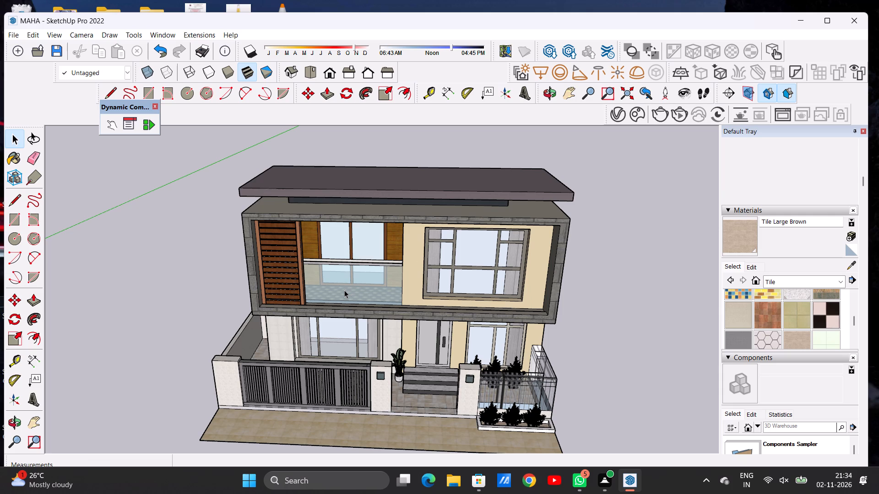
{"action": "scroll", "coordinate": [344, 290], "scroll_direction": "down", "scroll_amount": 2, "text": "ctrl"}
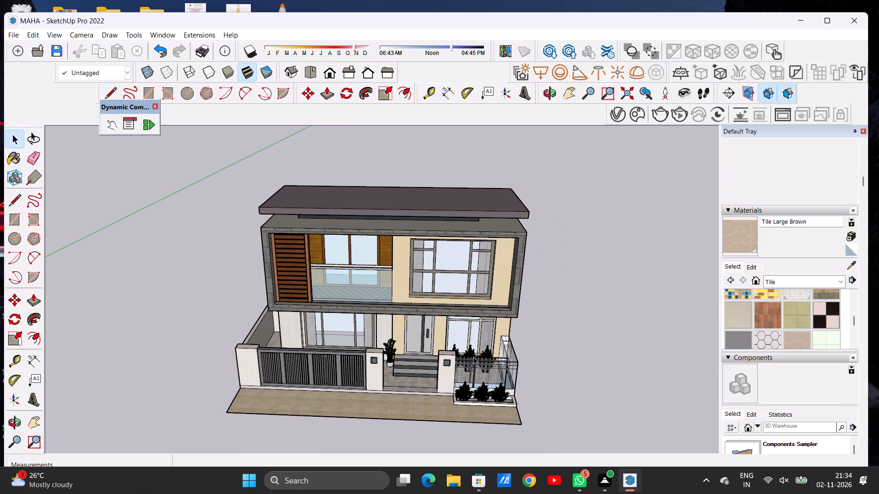